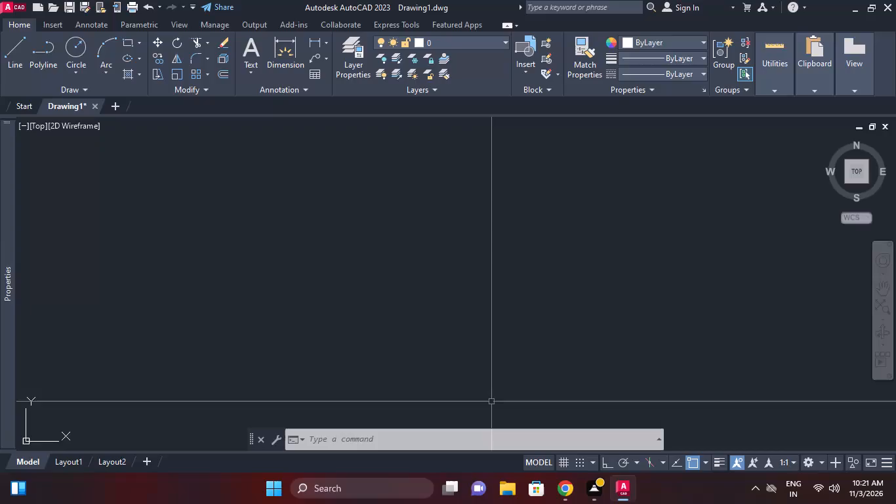
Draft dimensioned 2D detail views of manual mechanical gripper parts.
Configure the drawing units to length precision 0 and millimetres as the insertion scale.
{"action": "type", "text": "un"}
{"action": "key", "text": "space"}
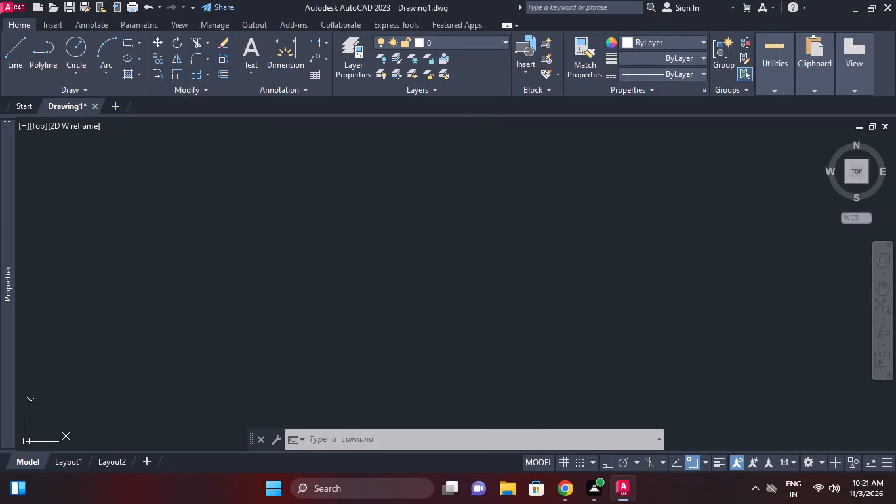
{"action": "left_click", "coordinate": [256, 176]}
{"action": "left_click", "coordinate": [251, 184]}
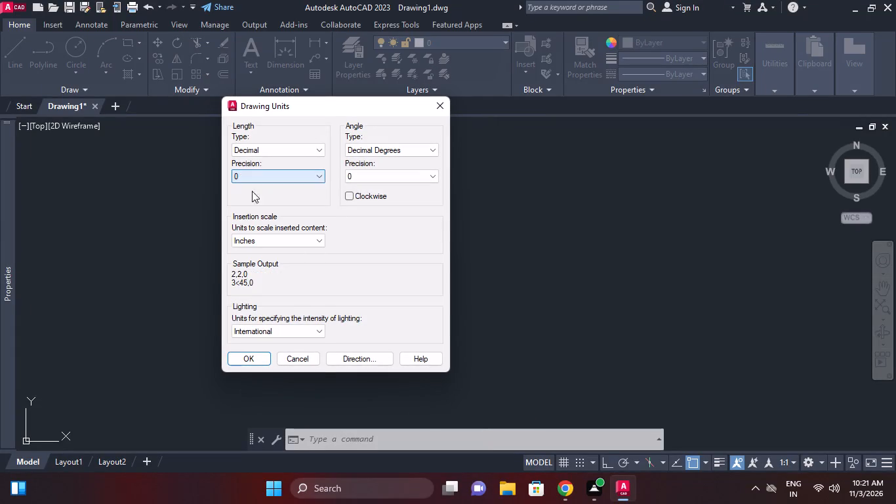
{"action": "left_click", "coordinate": [261, 237]}
{"action": "left_click", "coordinate": [258, 298]}
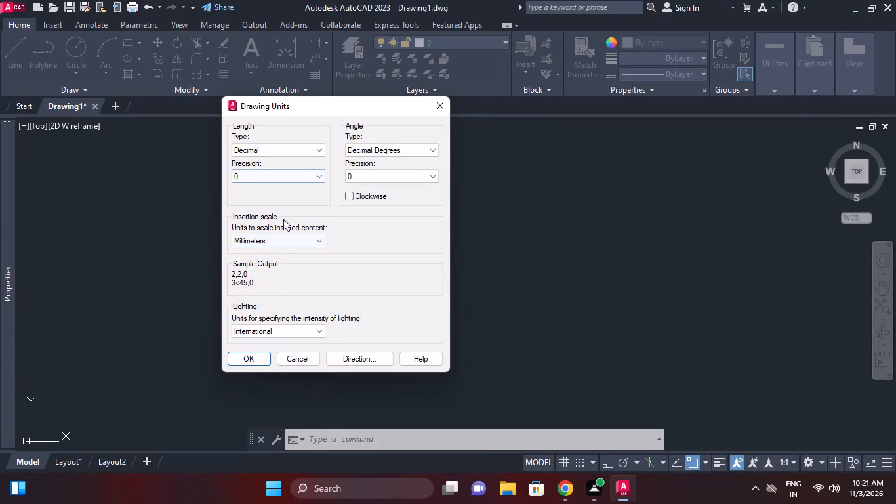
{"action": "left_click", "coordinate": [251, 362]}
Modify the Standard dimension style, setting the extension lines' colour to Color 251.
{"action": "type", "text": "d"}
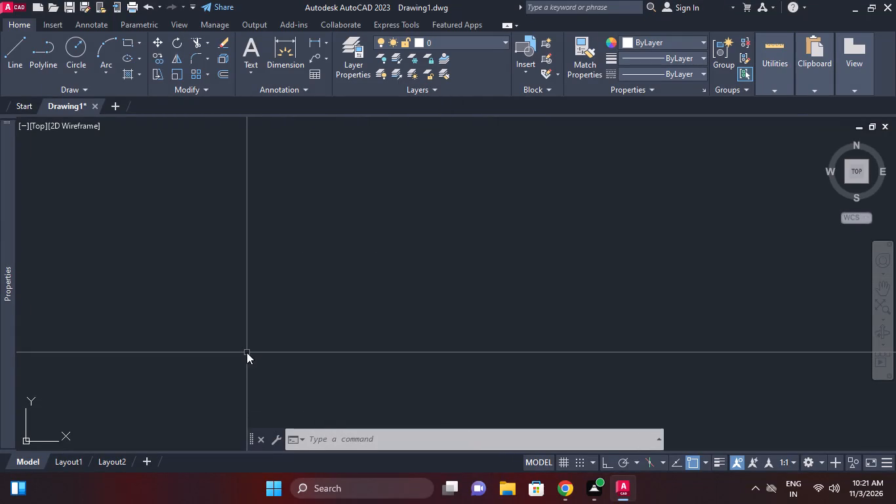
{"action": "key", "text": "space"}
{"action": "left_click", "coordinate": [571, 208]}
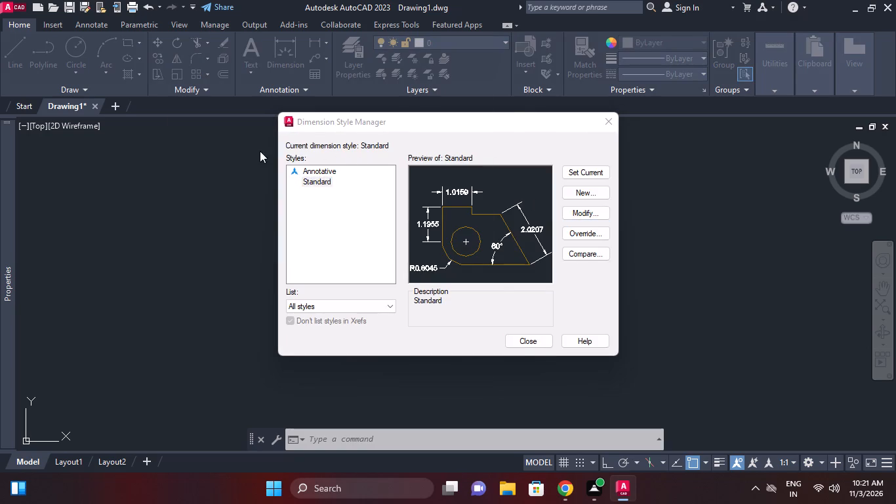
{"action": "left_click", "coordinate": [165, 91]}
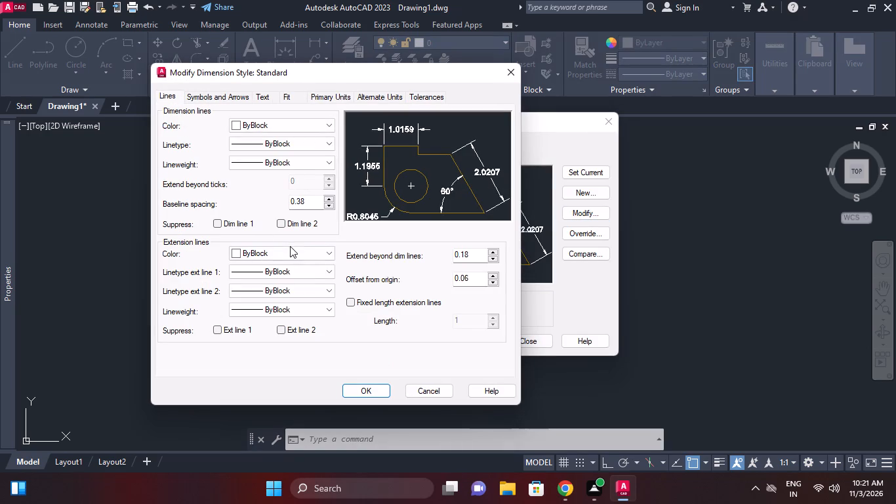
{"action": "left_click", "coordinate": [289, 243]}
{"action": "left_click", "coordinate": [283, 246]}
{"action": "left_click", "coordinate": [258, 366]}
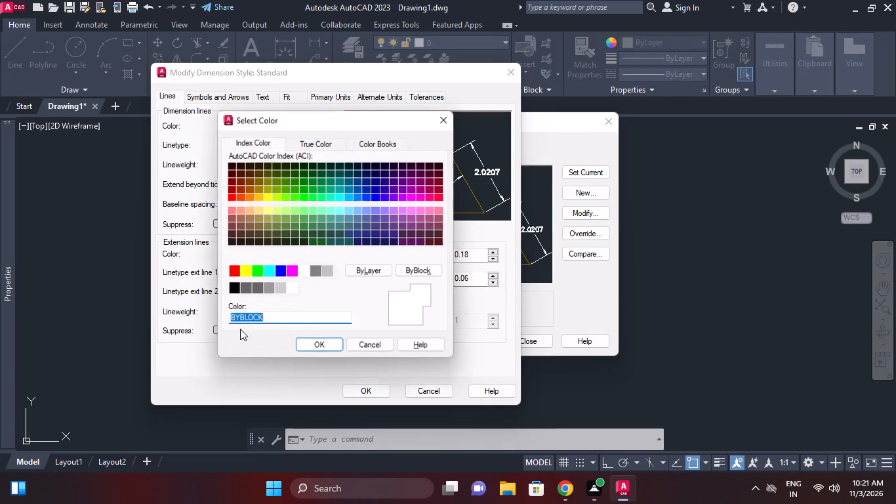
{"action": "left_click", "coordinate": [245, 287]}
{"action": "left_click", "coordinate": [308, 349]}
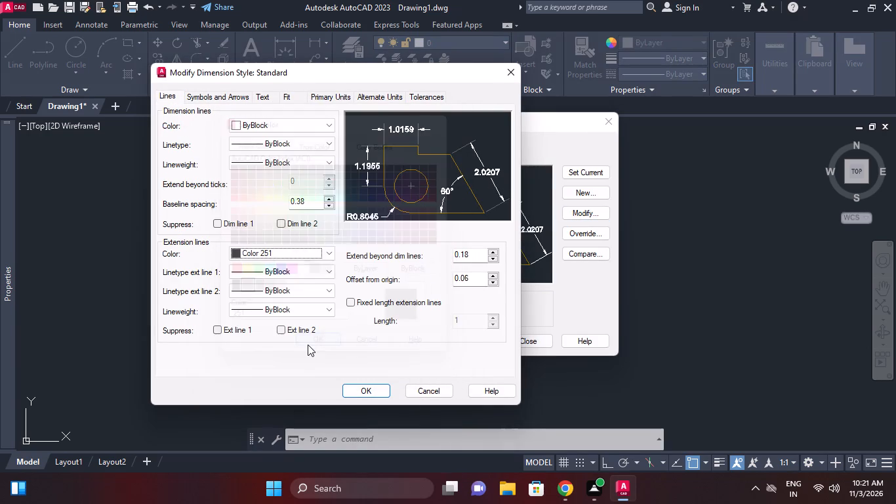
Set the dimension style's arrowheads to Right angle with an arrow size of 3.5.
{"action": "left_click", "coordinate": [220, 99]}
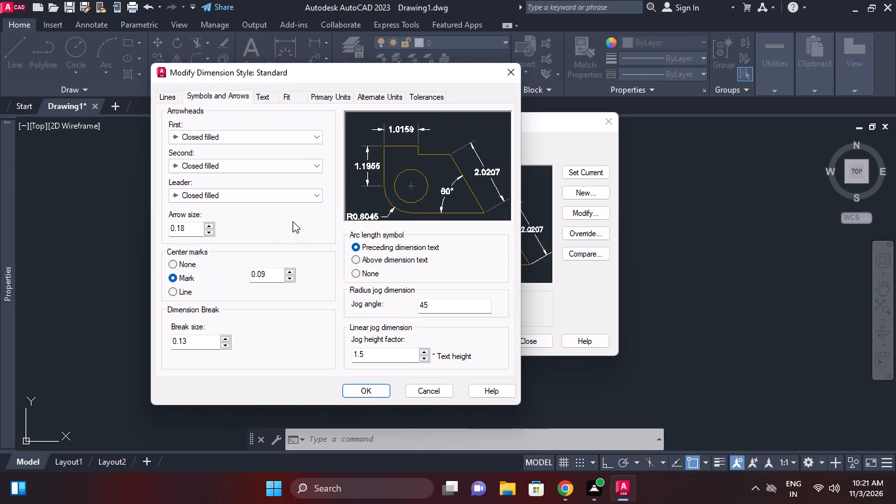
{"action": "left_click", "coordinate": [257, 136]}
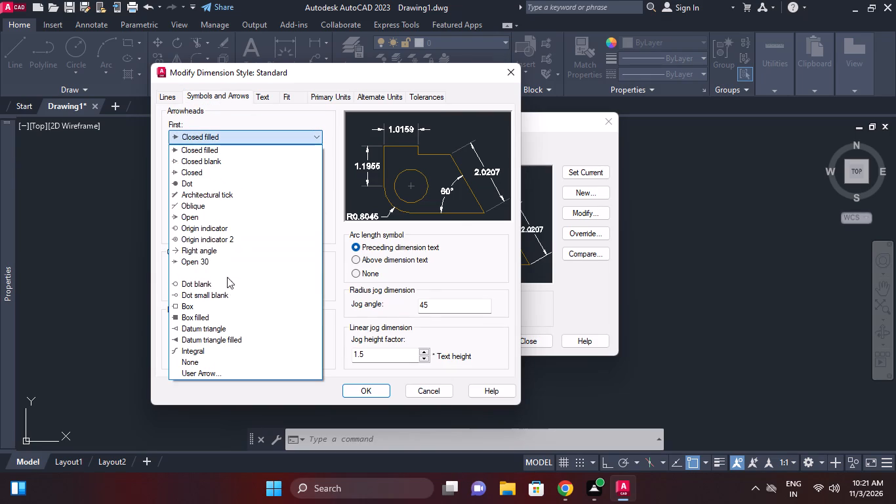
{"action": "left_click", "coordinate": [216, 251]}
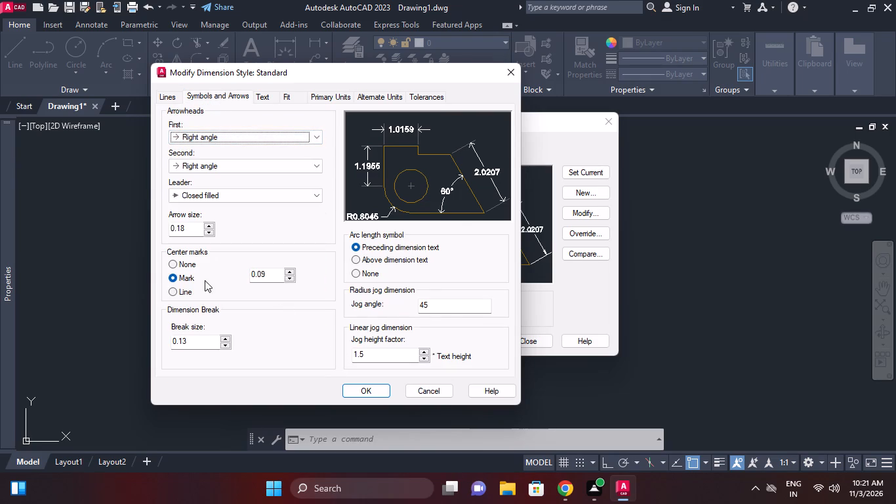
{"action": "left_click_drag", "start_coordinate": [195, 238], "coordinate": [141, 232]}
{"action": "left_click_drag", "start_coordinate": [182, 228], "coordinate": [109, 234]}
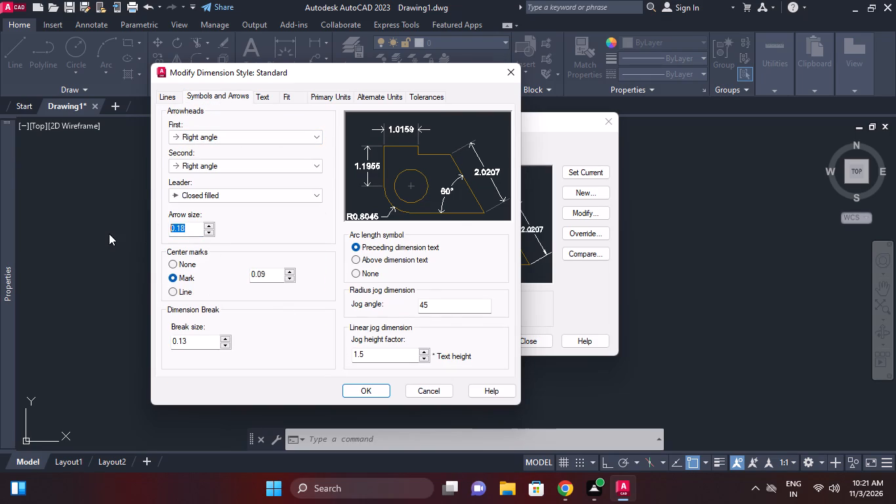
{"action": "type", "text": "3."}
{"action": "key", "text": "5"}
{"action": "key", "text": "Return"}
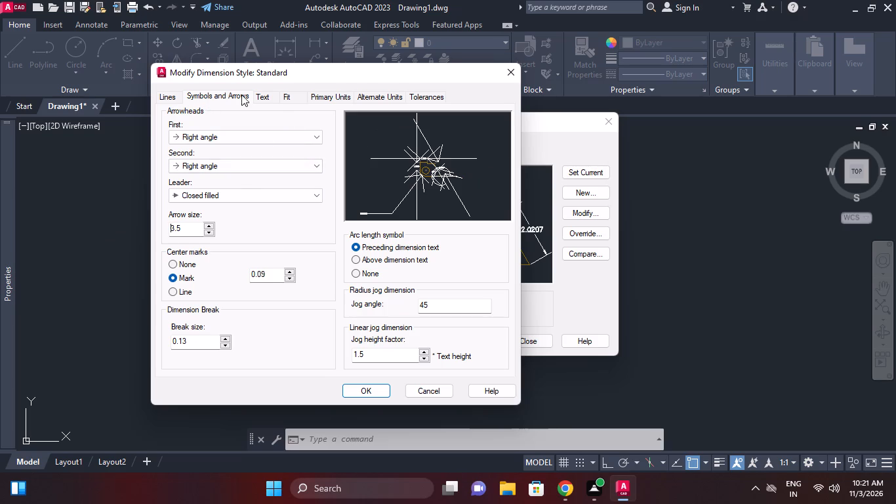
Set the dimension text height to 3.5, aligned with the dimension line, with vertical placement Above.
{"action": "left_click", "coordinate": [260, 96]}
{"action": "left_click_drag", "start_coordinate": [306, 193], "coordinate": [247, 193]}
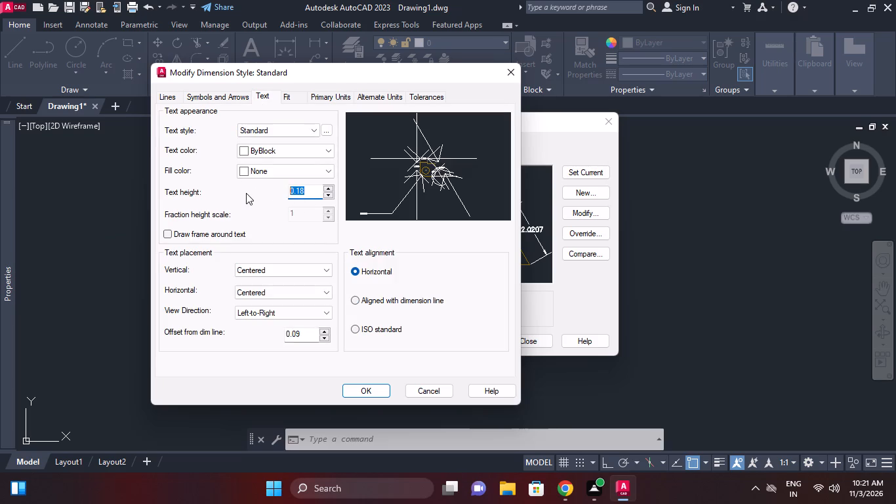
{"action": "type", "text": "3.5"}
{"action": "key", "text": "Return"}
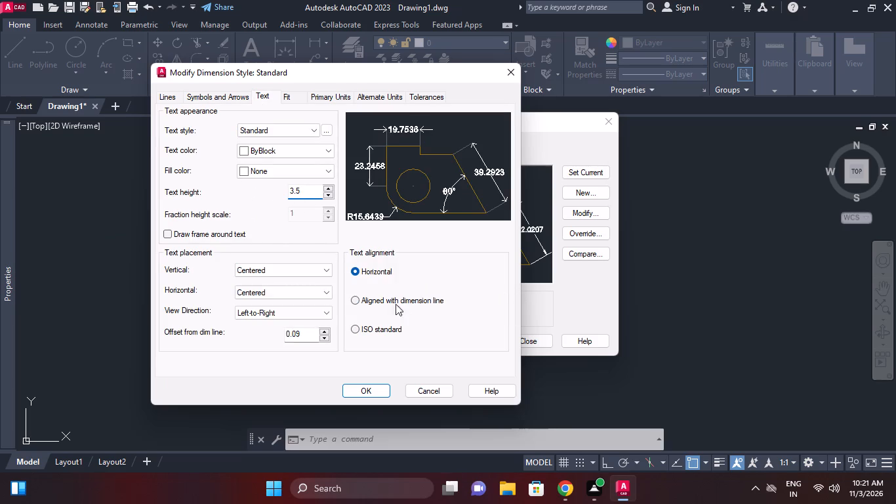
{"action": "left_click", "coordinate": [386, 295]}
{"action": "left_click", "coordinate": [251, 287]}
{"action": "left_click", "coordinate": [255, 275]}
{"action": "left_click", "coordinate": [264, 269]}
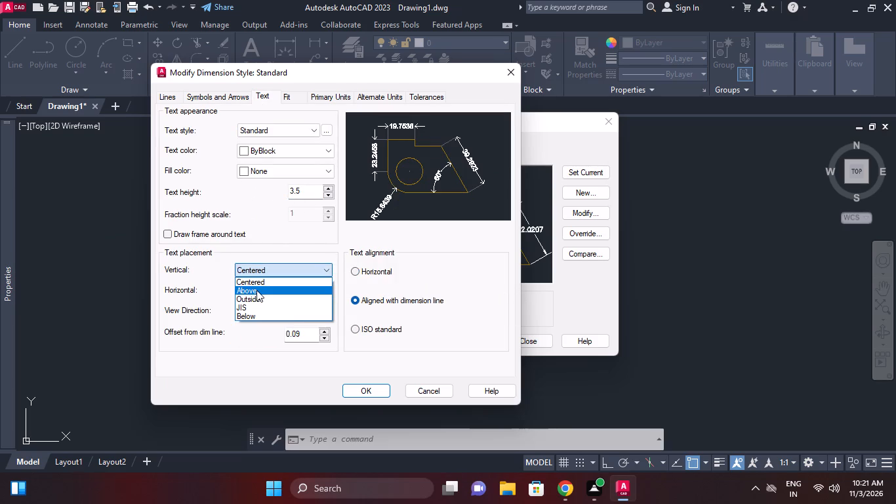
{"action": "left_click", "coordinate": [256, 290]}
Set the linear dimension precision to 0, accept the style changes and make the Standard style current.
{"action": "left_click", "coordinate": [334, 99]}
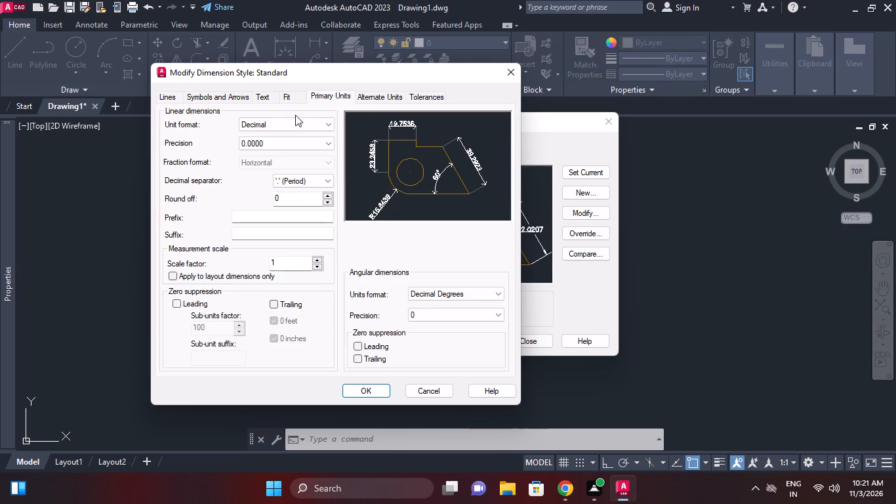
{"action": "left_click", "coordinate": [274, 146]}
{"action": "left_click", "coordinate": [263, 154]}
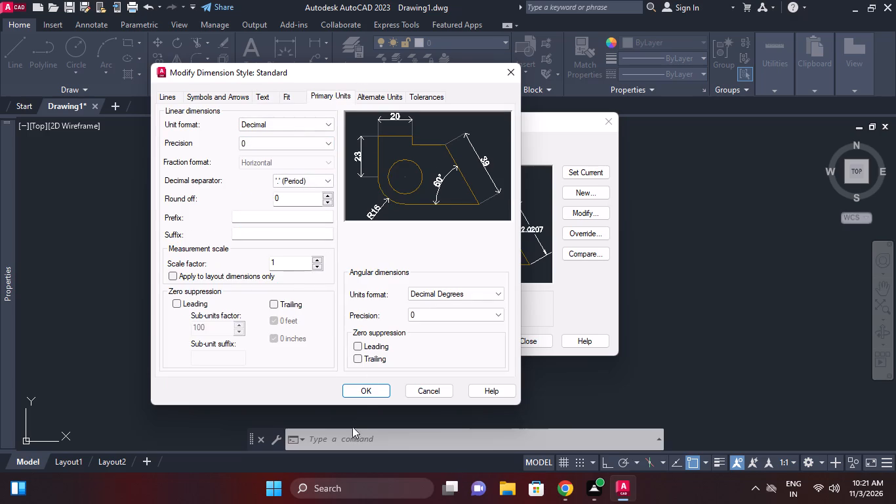
{"action": "left_click", "coordinate": [361, 395]}
{"action": "triple_click", "coordinate": [588, 178]}
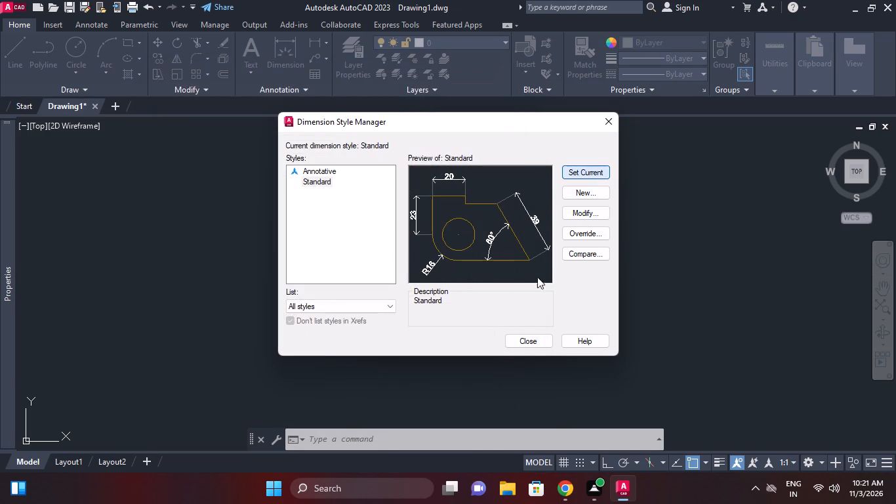
{"action": "left_click", "coordinate": [533, 345]}
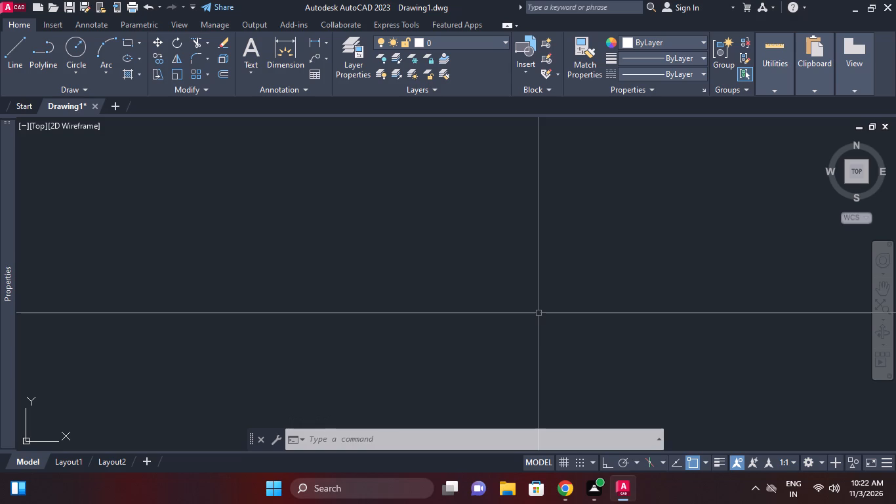
Draw a vertical line 80 mm long going upward with Ortho mode on.
{"action": "scroll", "coordinate": [539, 313], "scroll_direction": "up", "scroll_amount": 2}
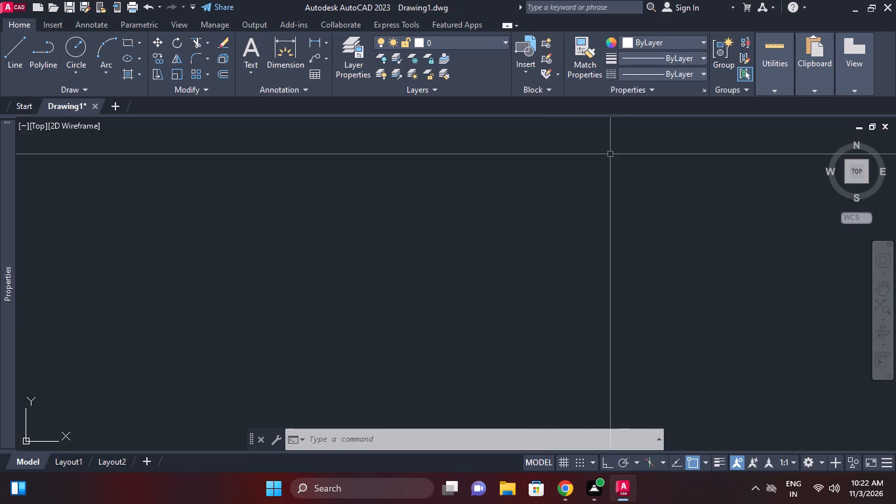
{"action": "left_click", "coordinate": [6, 44]}
{"action": "left_click", "coordinate": [448, 333]}
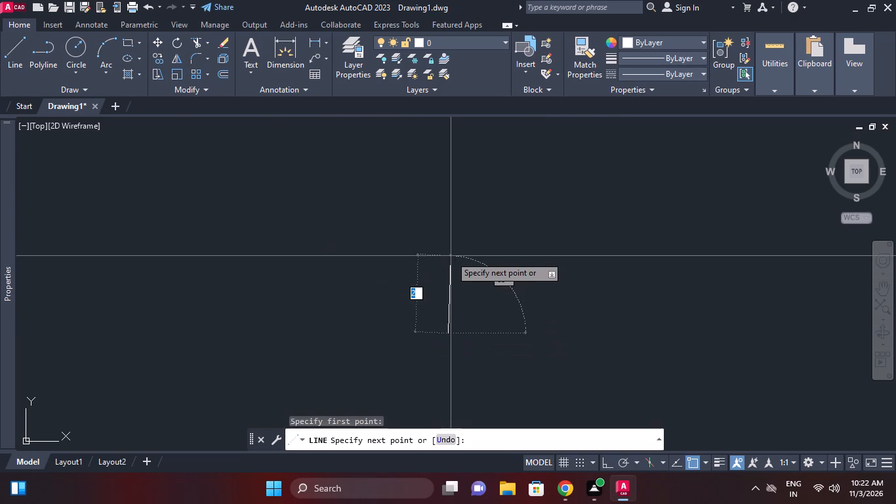
{"action": "left_click", "coordinate": [603, 461]}
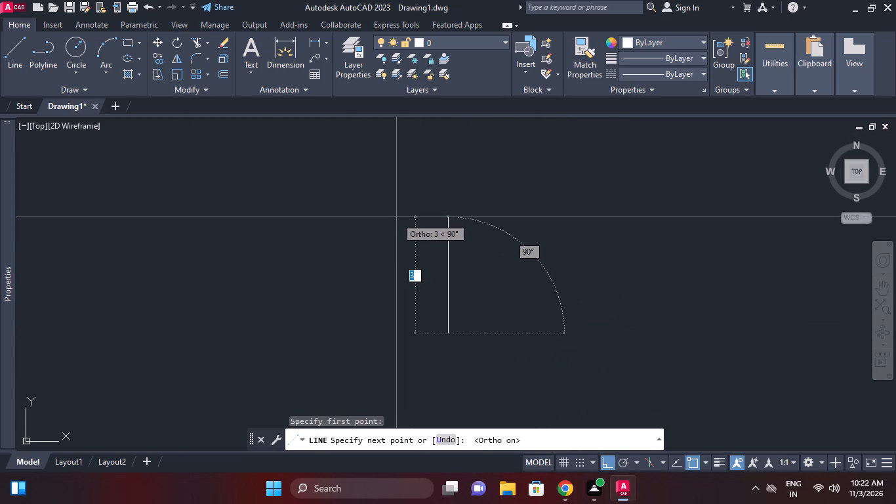
{"action": "type", "text": "80"}
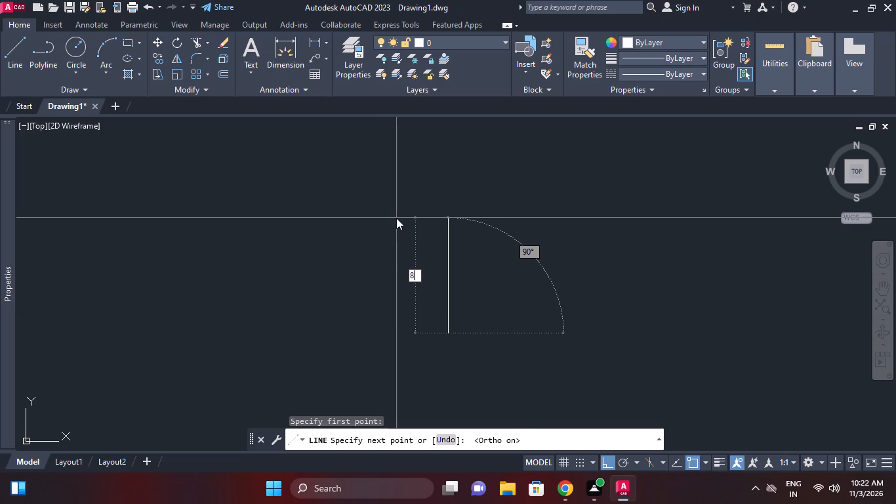
{"action": "key", "text": "Return"}
{"action": "key", "text": "Return"}
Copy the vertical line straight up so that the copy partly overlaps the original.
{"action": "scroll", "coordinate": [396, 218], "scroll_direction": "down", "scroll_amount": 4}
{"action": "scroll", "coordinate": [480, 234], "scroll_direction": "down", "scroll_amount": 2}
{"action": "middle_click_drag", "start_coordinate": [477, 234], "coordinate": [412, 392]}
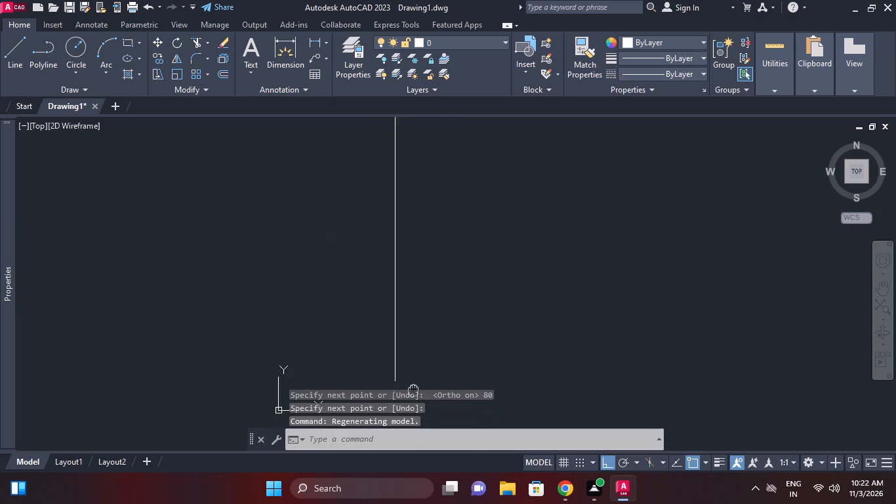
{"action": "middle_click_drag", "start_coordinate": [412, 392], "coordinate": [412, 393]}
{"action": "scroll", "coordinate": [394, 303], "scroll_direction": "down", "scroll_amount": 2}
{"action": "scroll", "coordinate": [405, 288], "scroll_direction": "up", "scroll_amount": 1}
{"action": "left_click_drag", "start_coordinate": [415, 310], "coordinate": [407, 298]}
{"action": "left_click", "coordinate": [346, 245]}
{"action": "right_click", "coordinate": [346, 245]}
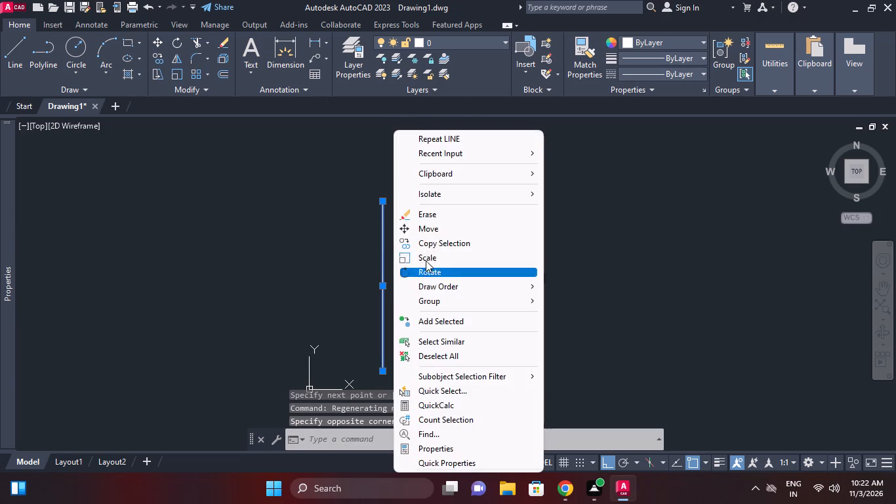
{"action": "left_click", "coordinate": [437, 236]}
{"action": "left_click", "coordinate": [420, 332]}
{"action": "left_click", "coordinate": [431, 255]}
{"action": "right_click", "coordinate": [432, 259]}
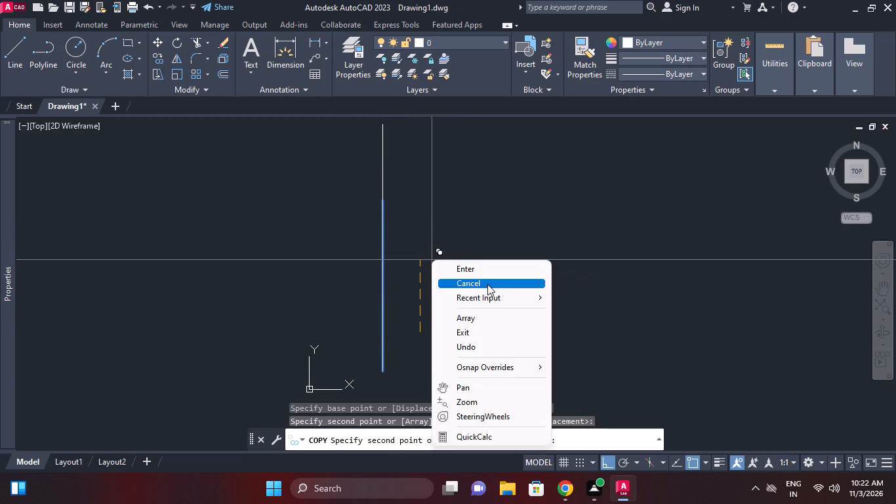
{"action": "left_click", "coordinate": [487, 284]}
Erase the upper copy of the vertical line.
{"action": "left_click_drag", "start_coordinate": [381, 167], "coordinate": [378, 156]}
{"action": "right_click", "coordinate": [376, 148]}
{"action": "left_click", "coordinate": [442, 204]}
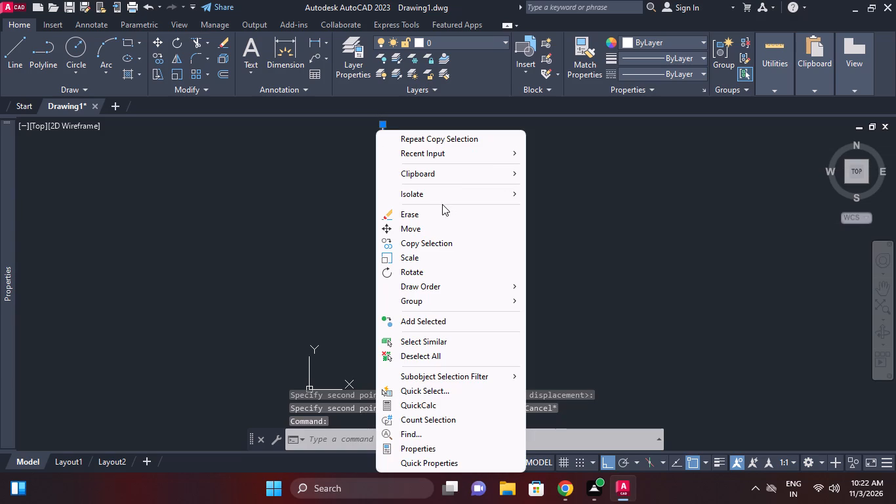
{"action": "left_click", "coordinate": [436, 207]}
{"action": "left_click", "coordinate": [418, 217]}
Move the remaining vertical line straight up with Ortho on.
{"action": "scroll", "coordinate": [414, 249], "scroll_direction": "down", "scroll_amount": 1}
{"action": "left_click_drag", "start_coordinate": [410, 247], "coordinate": [402, 237]}
{"action": "left_click", "coordinate": [377, 215]}
{"action": "right_click", "coordinate": [377, 215]}
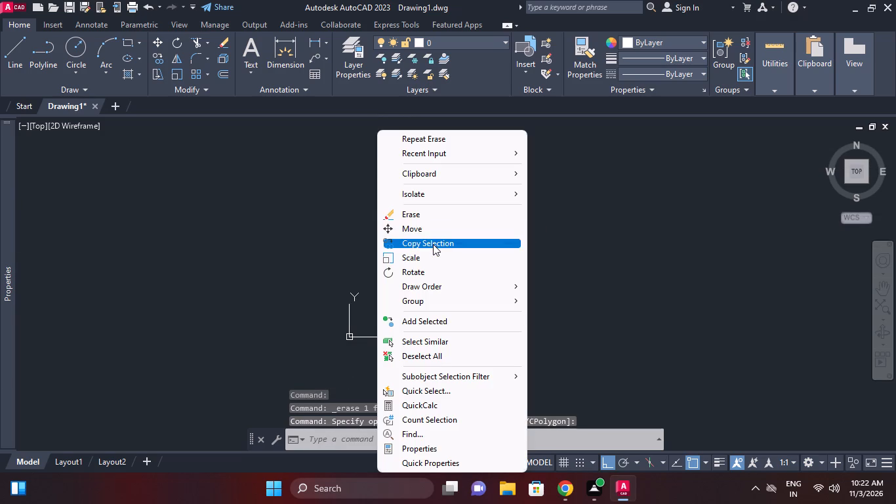
{"action": "left_click", "coordinate": [432, 230]}
{"action": "left_click_drag", "start_coordinate": [458, 340], "coordinate": [458, 325]}
{"action": "scroll", "coordinate": [457, 232], "scroll_direction": "down", "scroll_amount": 1}
{"action": "middle_click_drag", "start_coordinate": [457, 241], "coordinate": [457, 337]}
{"action": "left_click", "coordinate": [463, 232]}
{"action": "scroll", "coordinate": [378, 182], "scroll_direction": "up", "scroll_amount": 3}
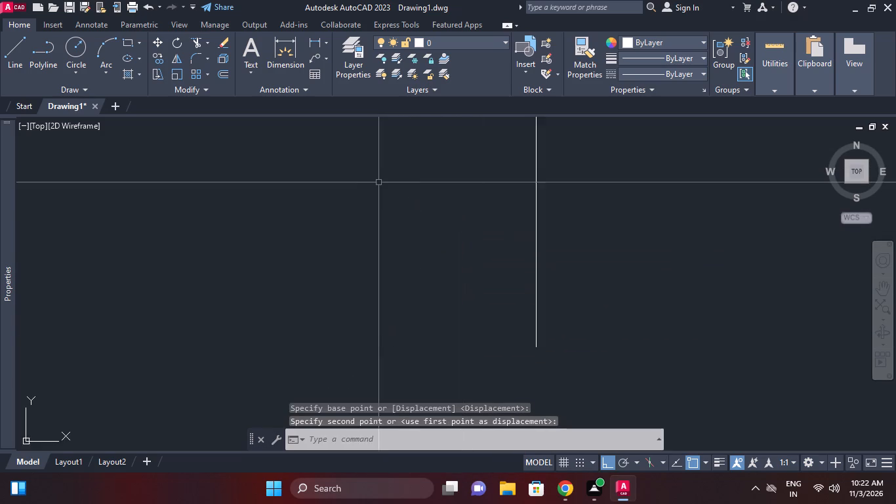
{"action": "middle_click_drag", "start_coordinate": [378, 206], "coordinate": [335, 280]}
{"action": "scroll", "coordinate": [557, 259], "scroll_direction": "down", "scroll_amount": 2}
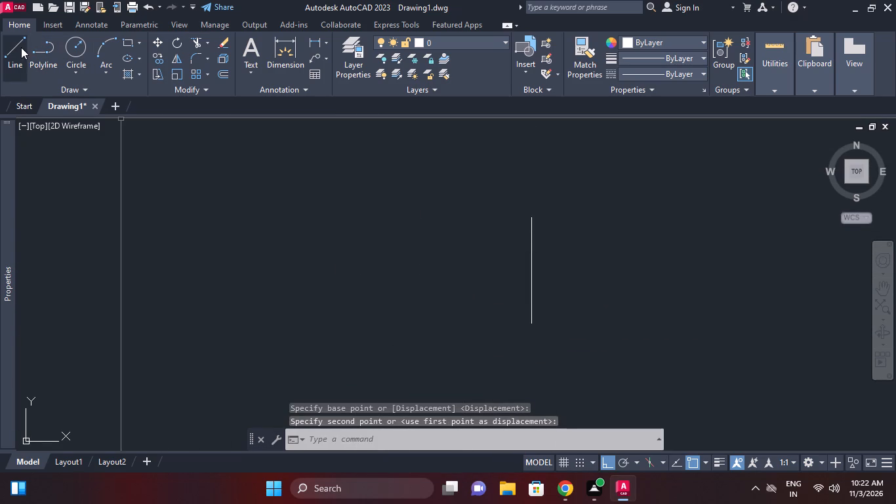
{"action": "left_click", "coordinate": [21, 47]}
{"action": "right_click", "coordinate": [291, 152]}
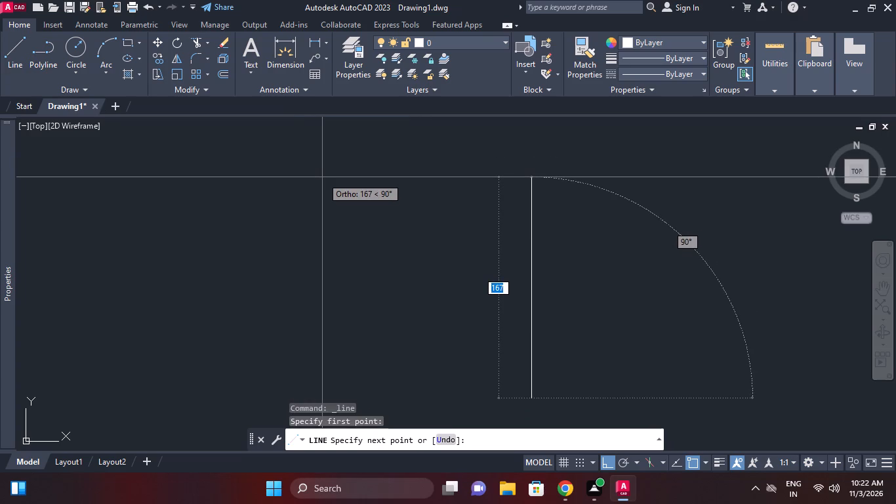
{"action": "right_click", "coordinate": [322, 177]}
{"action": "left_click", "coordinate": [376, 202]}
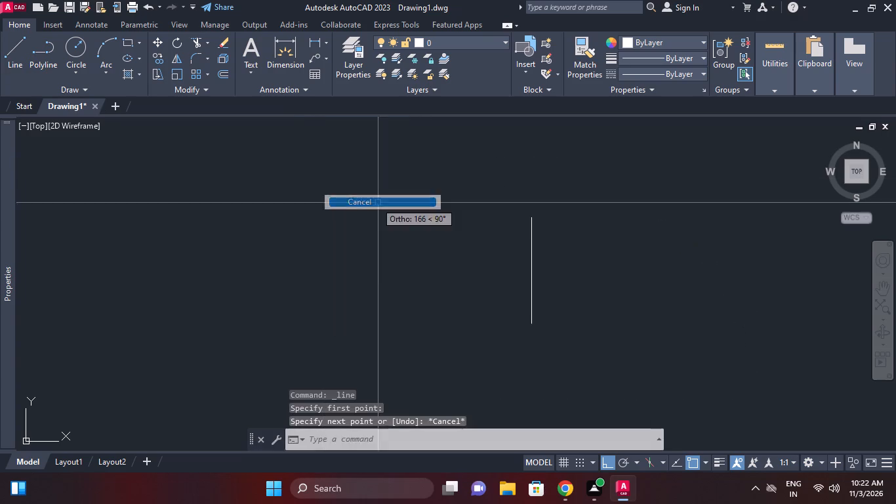
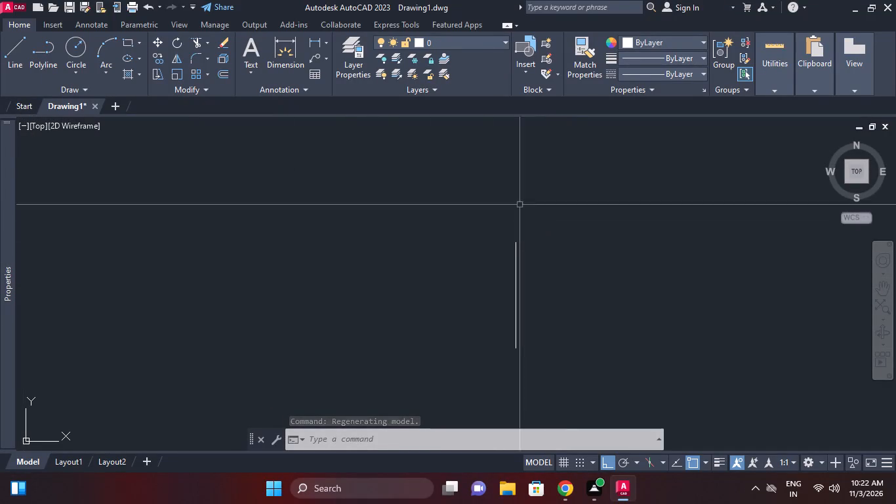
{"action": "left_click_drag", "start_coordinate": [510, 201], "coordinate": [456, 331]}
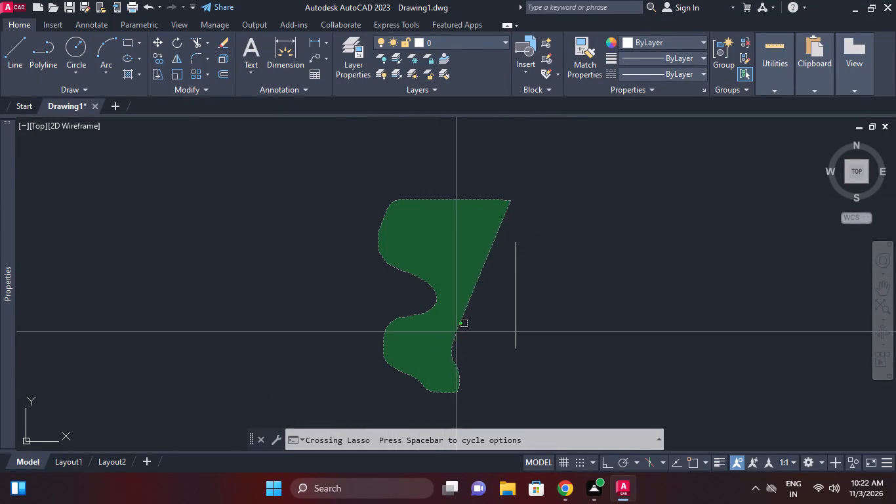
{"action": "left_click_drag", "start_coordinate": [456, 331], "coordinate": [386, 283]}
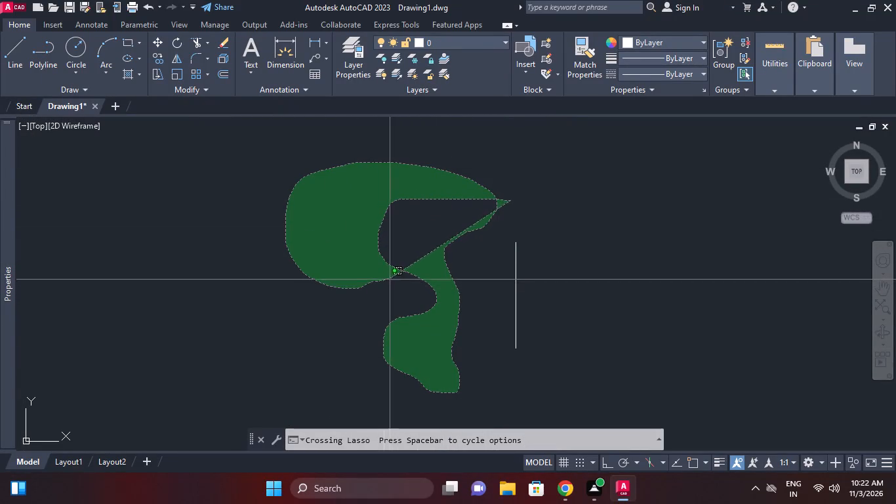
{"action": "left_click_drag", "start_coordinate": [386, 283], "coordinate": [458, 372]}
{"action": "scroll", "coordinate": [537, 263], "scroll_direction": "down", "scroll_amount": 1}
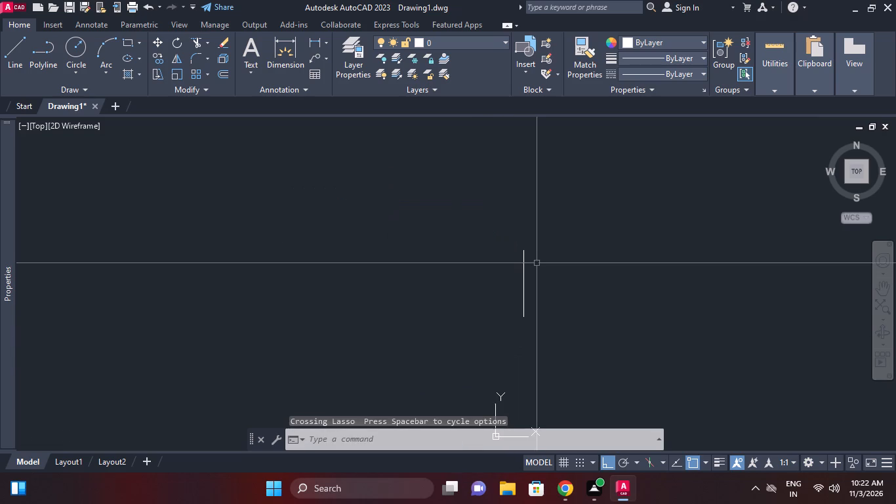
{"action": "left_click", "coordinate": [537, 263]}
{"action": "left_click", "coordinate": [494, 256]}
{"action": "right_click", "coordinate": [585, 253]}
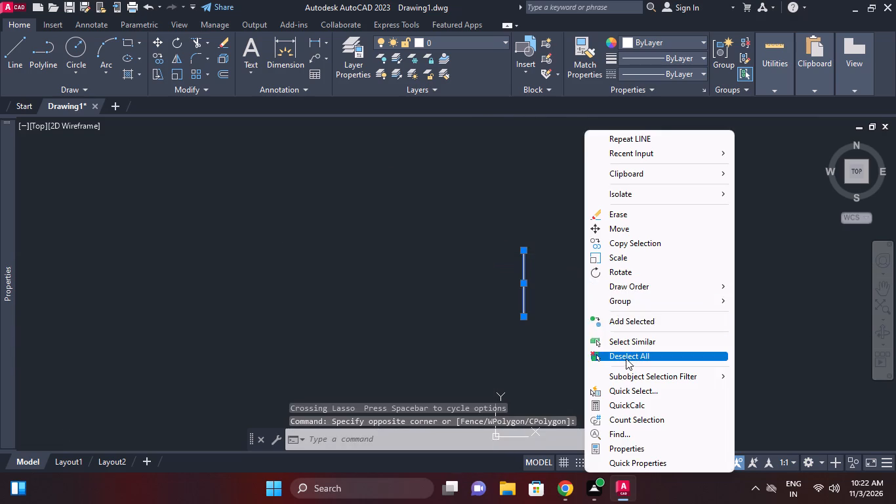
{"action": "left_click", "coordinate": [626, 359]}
Erase the vertical line.
{"action": "scroll", "coordinate": [562, 325], "scroll_direction": "up", "scroll_amount": 1}
{"action": "middle_click_drag", "start_coordinate": [562, 325], "coordinate": [497, 342]}
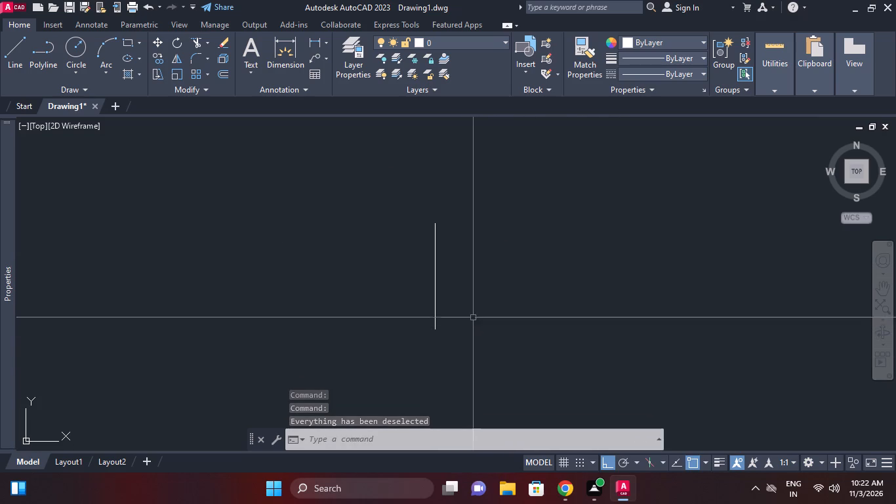
{"action": "left_click_drag", "start_coordinate": [421, 244], "coordinate": [414, 234]}
{"action": "left_click", "coordinate": [441, 233]}
{"action": "left_click", "coordinate": [438, 216]}
{"action": "left_click", "coordinate": [405, 241]}
{"action": "right_click", "coordinate": [405, 241]}
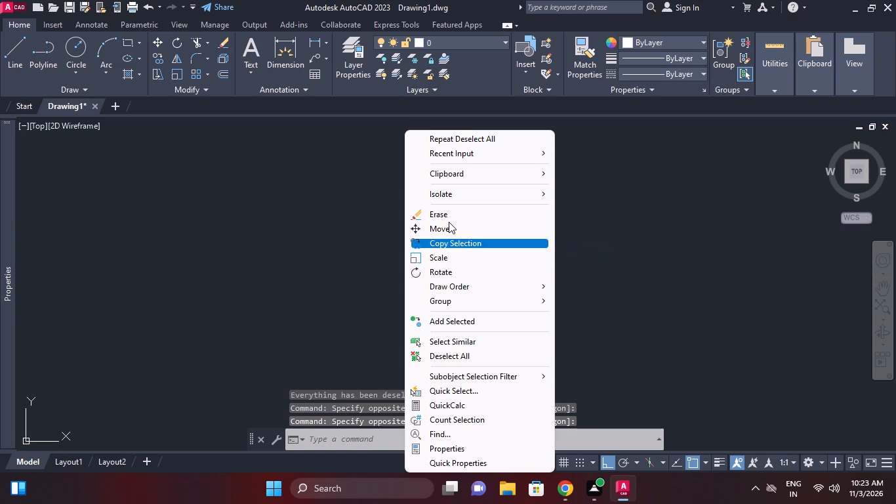
{"action": "left_click", "coordinate": [446, 210]}
Draw a circle with a diameter of 8 mm at a free point in the empty drawing area.
{"action": "left_click", "coordinate": [69, 61]}
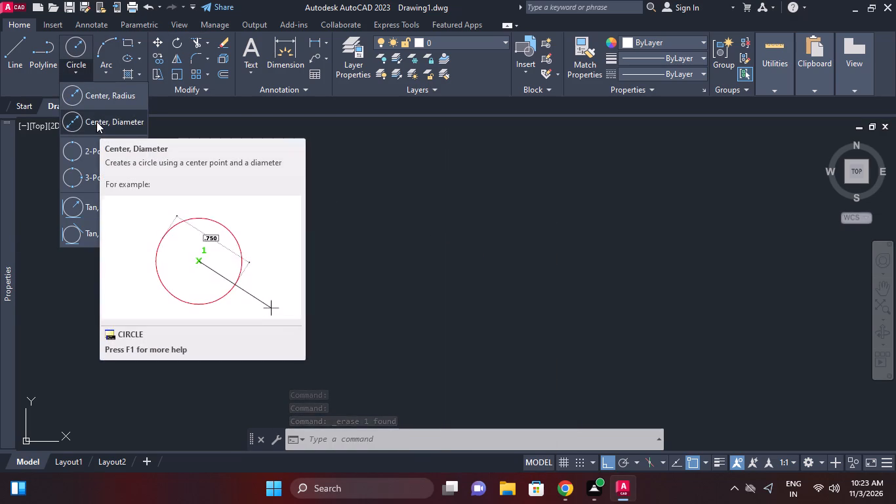
{"action": "left_click", "coordinate": [96, 121]}
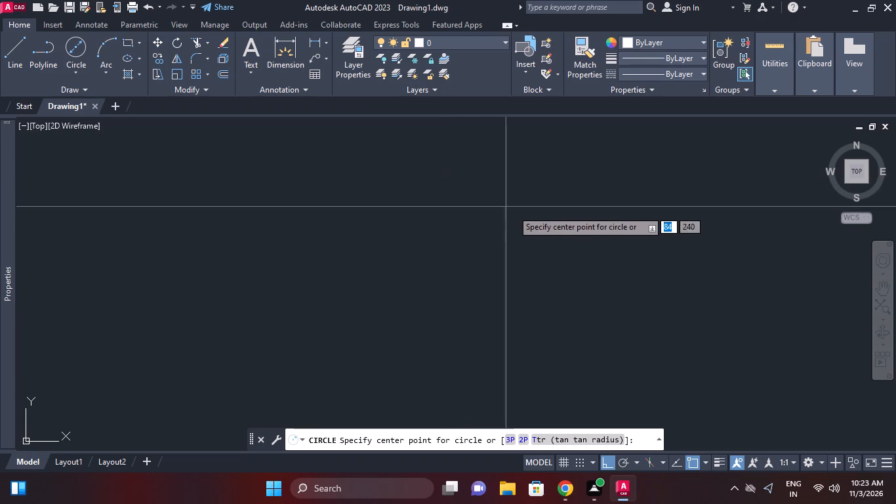
{"action": "left_click", "coordinate": [548, 206]}
{"action": "key", "text": "8"}
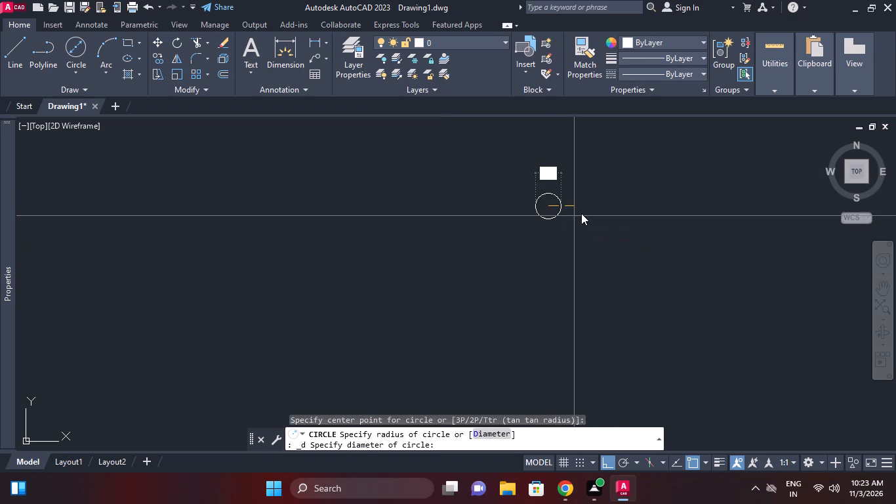
{"action": "key", "text": "Return"}
Draw a concentric circle with a radius of 9 mm around the small circle.
{"action": "key", "text": "Return"}
{"action": "scroll", "coordinate": [580, 214], "scroll_direction": "up", "scroll_amount": 2}
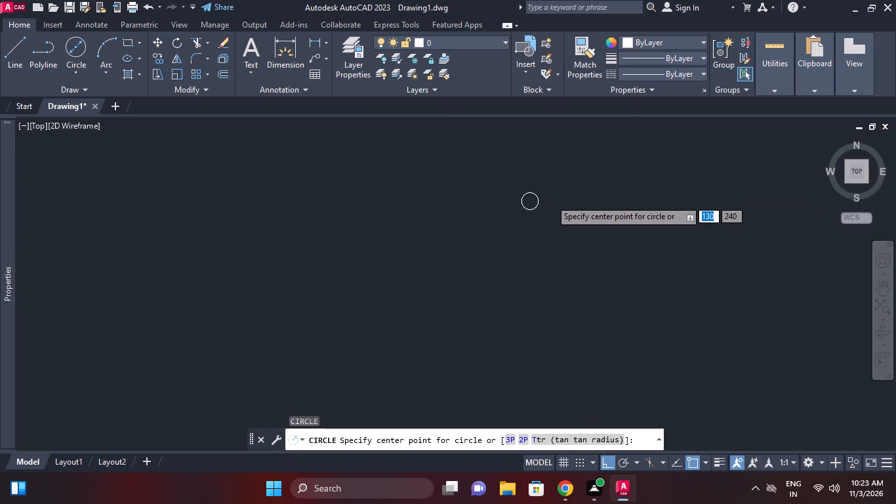
{"action": "left_click", "coordinate": [518, 202]}
{"action": "key", "text": "9"}
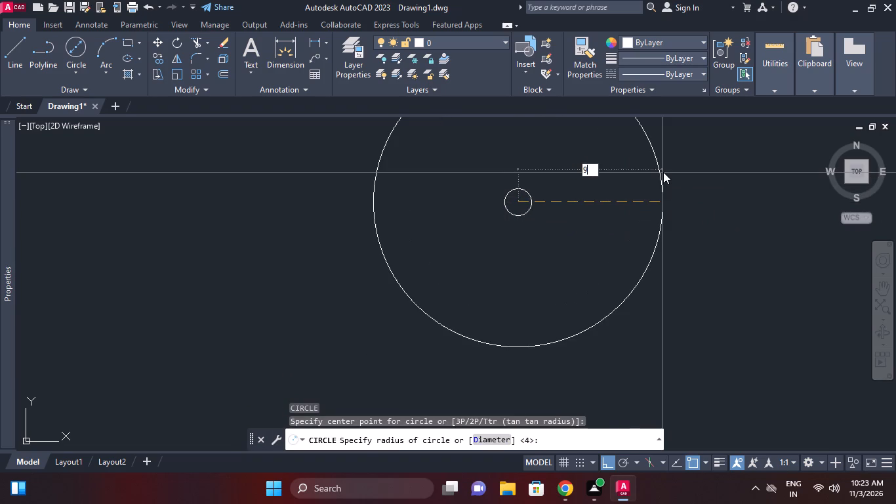
{"action": "key", "text": "Return"}
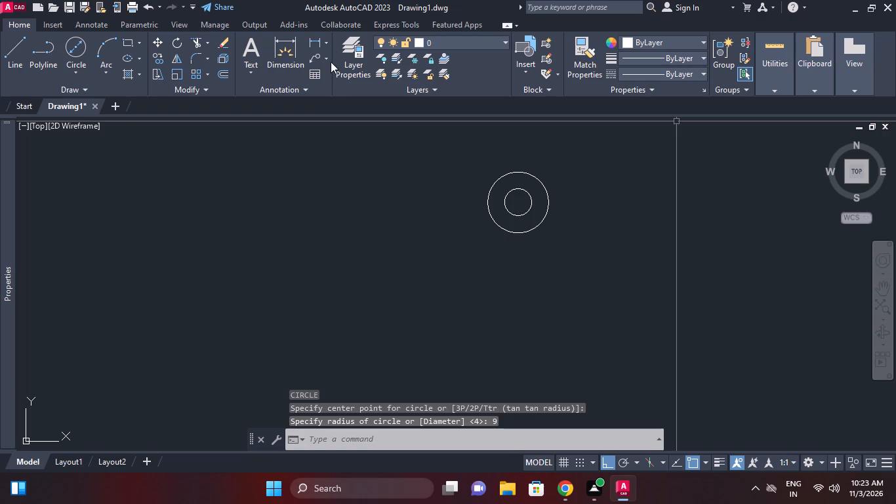
Check both circles with Diameter dimension previews and the outer circle with a Radius preview, without placing any dimension.
{"action": "left_click", "coordinate": [325, 39]}
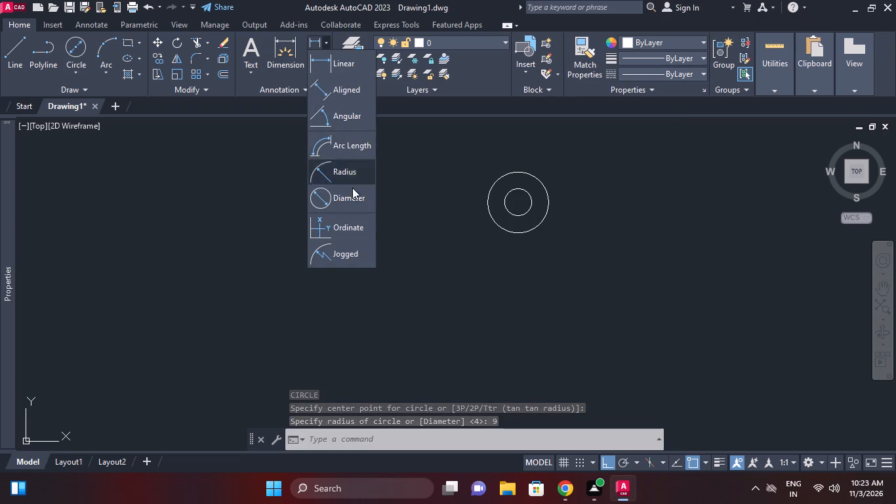
{"action": "left_click", "coordinate": [337, 194]}
{"action": "left_click", "coordinate": [533, 177]}
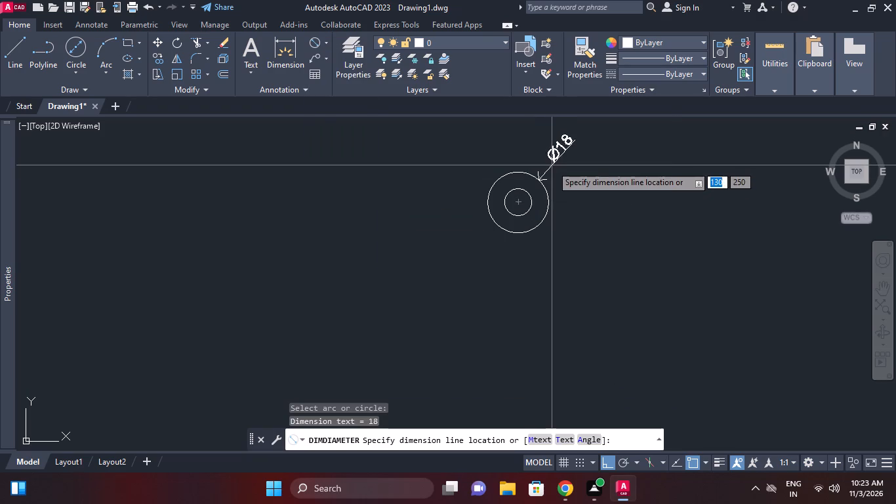
{"action": "right_click", "coordinate": [552, 165]}
{"action": "left_click", "coordinate": [577, 186]}
{"action": "right_click", "coordinate": [541, 171]}
{"action": "left_click", "coordinate": [560, 179]}
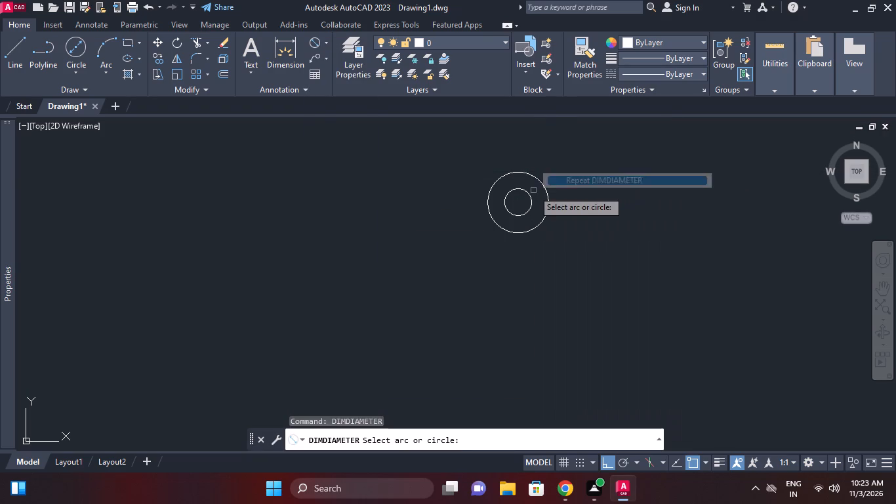
{"action": "left_click", "coordinate": [529, 194]}
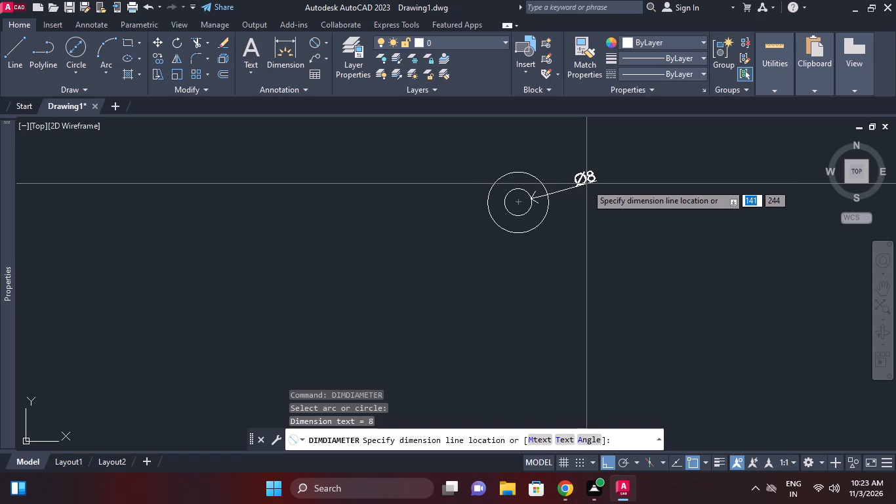
{"action": "right_click", "coordinate": [560, 157]}
{"action": "left_click", "coordinate": [571, 177]}
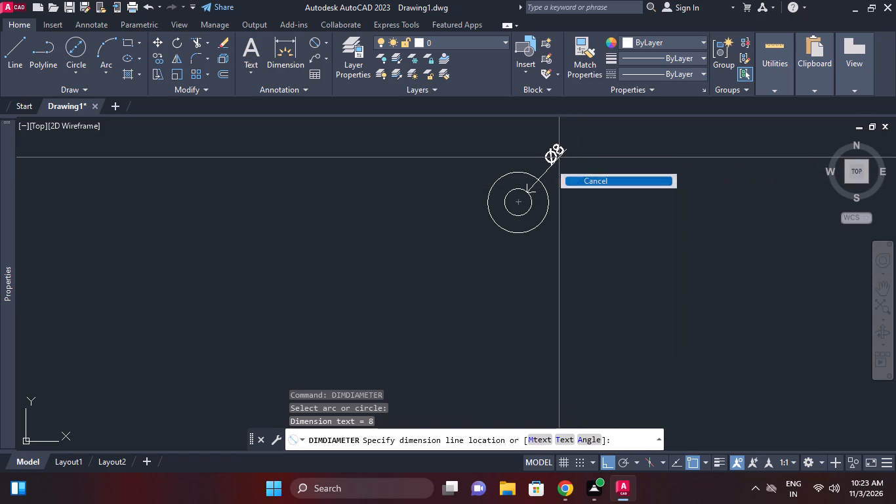
{"action": "left_click", "coordinate": [326, 44]}
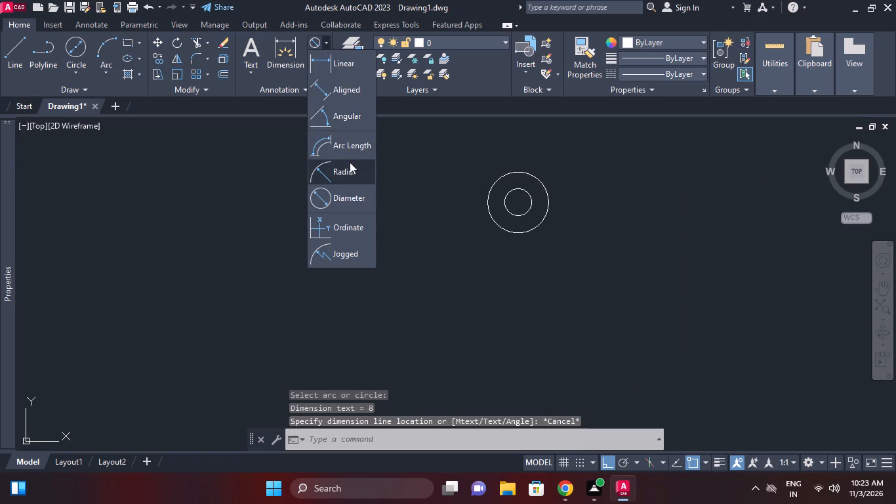
{"action": "left_click", "coordinate": [350, 173]}
{"action": "left_click", "coordinate": [531, 177]}
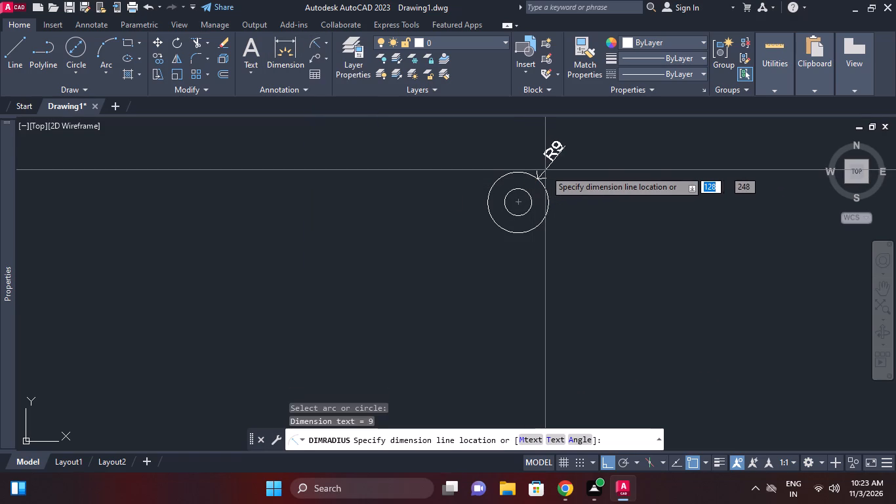
{"action": "right_click", "coordinate": [546, 169]}
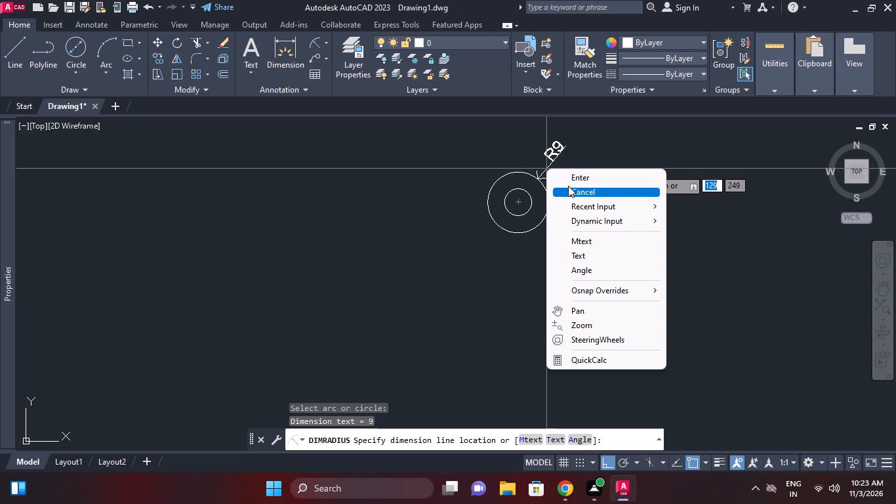
{"action": "left_click", "coordinate": [569, 186]}
Draw a vertical line 85.9 mm long straight down from the common centre of the two circles.
{"action": "left_click", "coordinate": [20, 48]}
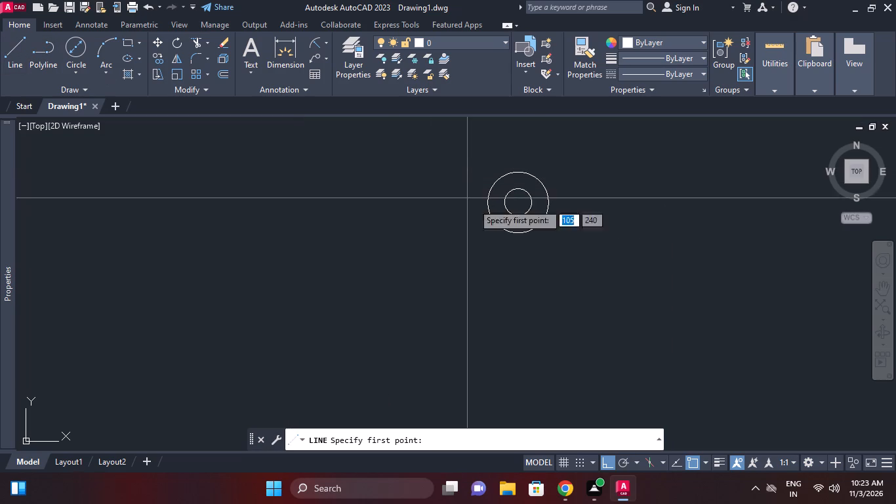
{"action": "left_click", "coordinate": [516, 200]}
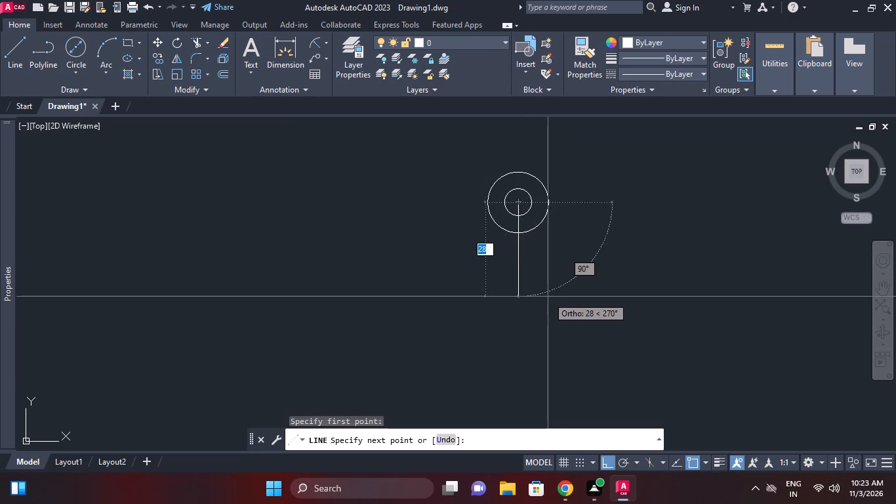
{"action": "type", "text": "85.9"}
{"action": "key", "text": "Return"}
{"action": "key", "text": "Return"}
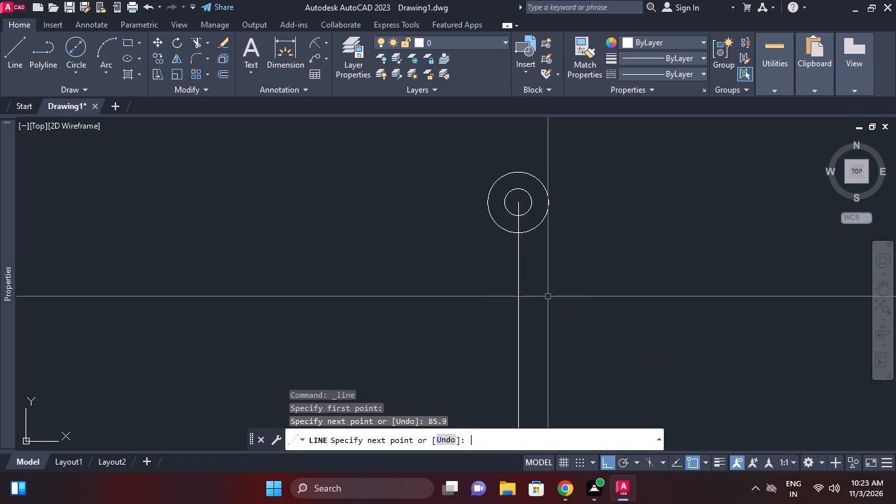
Draw a circle with a diameter of 8 mm centred on the lower end of the vertical line.
{"action": "scroll", "coordinate": [548, 297], "scroll_direction": "up", "scroll_amount": 2}
{"action": "scroll", "coordinate": [527, 171], "scroll_direction": "down", "scroll_amount": 4}
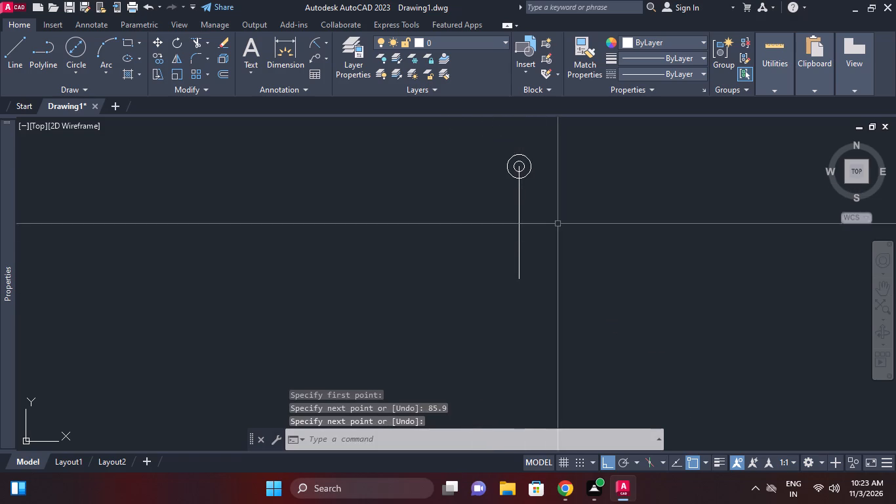
{"action": "left_click", "coordinate": [79, 52]}
{"action": "left_click", "coordinate": [519, 277]}
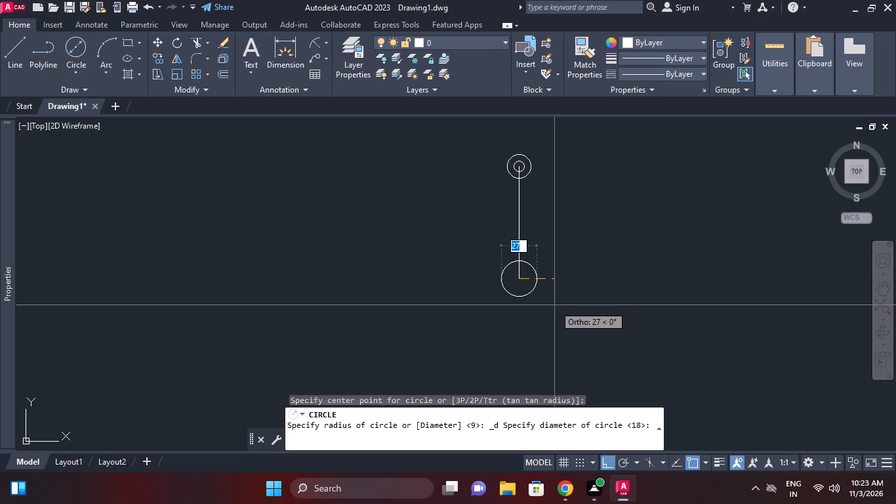
{"action": "key", "text": "8"}
{"action": "key", "text": "Return"}
Draw a concentric circle with a radius of 9 mm around the lower small circle.
{"action": "key", "text": "Return"}
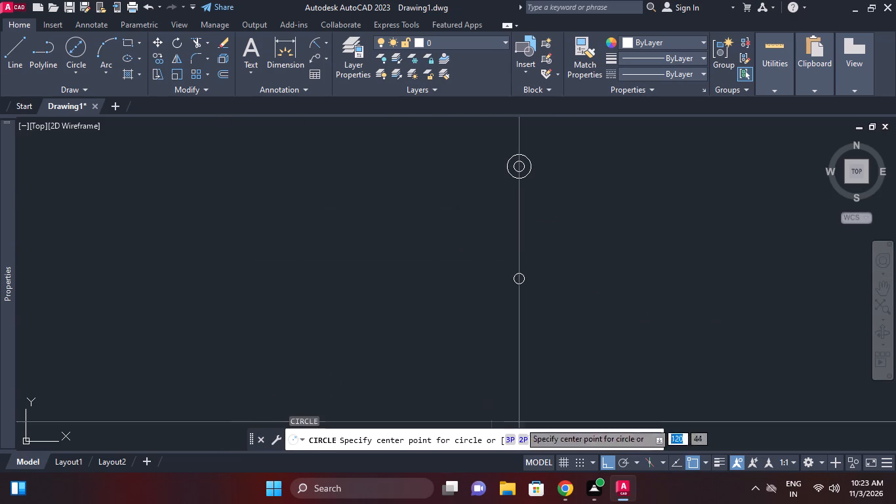
{"action": "scroll", "coordinate": [478, 284], "scroll_direction": "up", "scroll_amount": 2}
{"action": "left_click", "coordinate": [585, 270]}
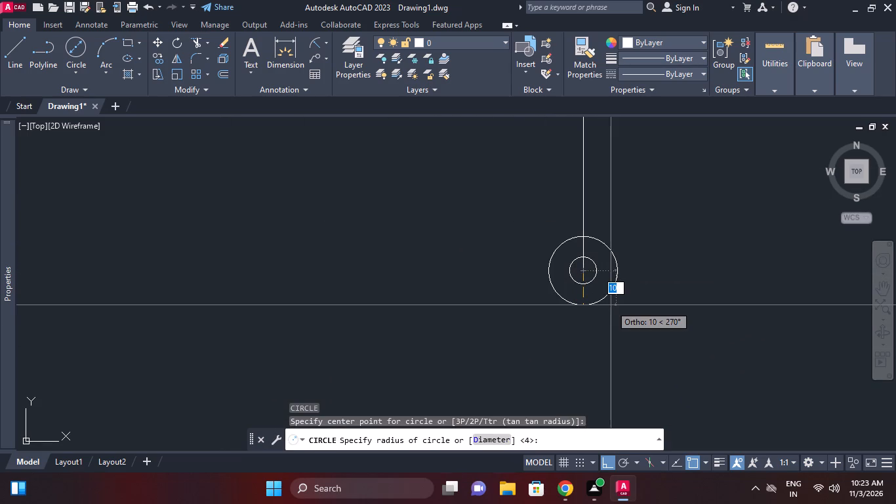
{"action": "key", "text": "9"}
{"action": "key", "text": "Return"}
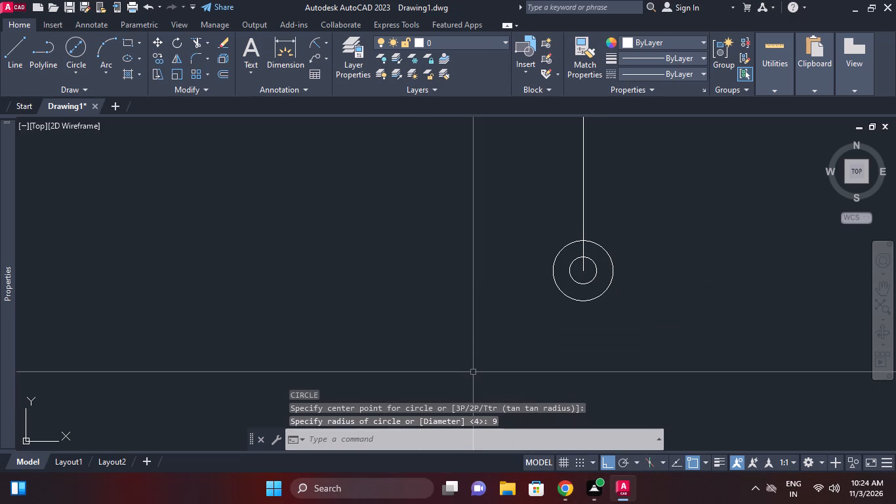
Place a vertical construction line through the right-hand quadrant of the upper outer circle.
{"action": "middle_click_drag", "start_coordinate": [474, 371], "coordinate": [479, 402]}
{"action": "scroll", "coordinate": [487, 392], "scroll_direction": "down", "scroll_amount": 2}
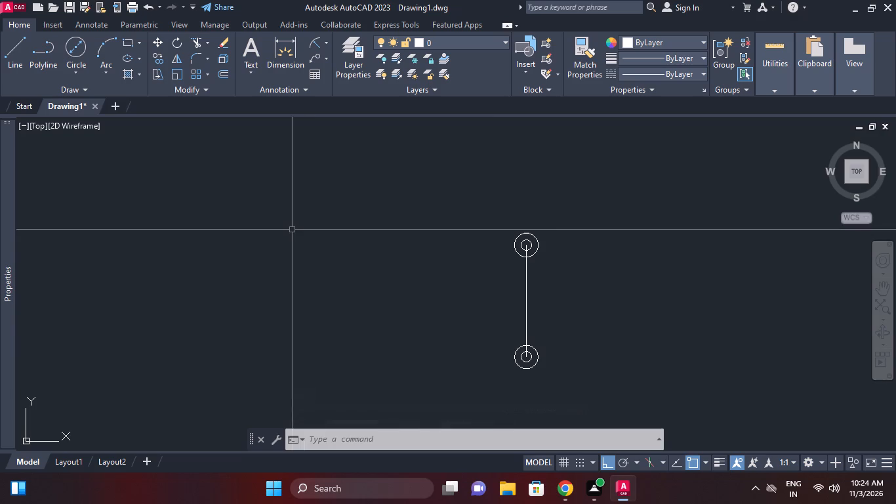
{"action": "left_click", "coordinate": [98, 92]}
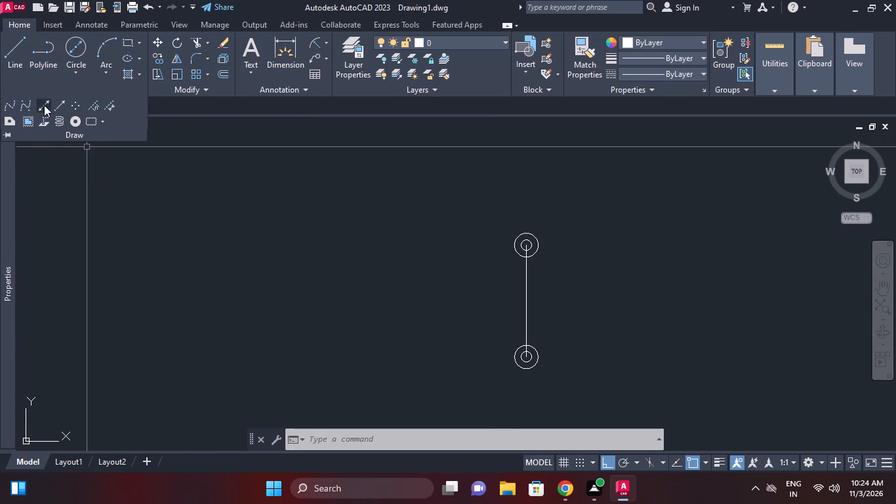
{"action": "left_click", "coordinate": [44, 105]}
{"action": "left_click", "coordinate": [451, 444]}
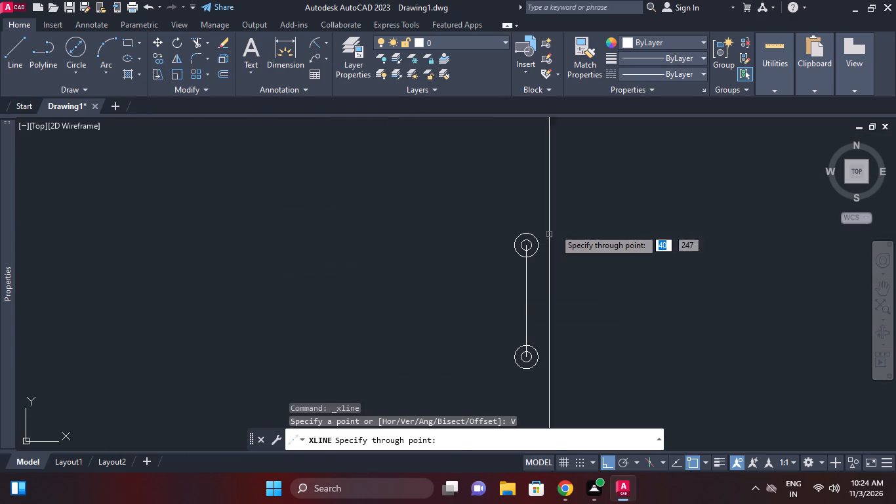
{"action": "left_click", "coordinate": [536, 243]}
{"action": "right_click", "coordinate": [565, 234]}
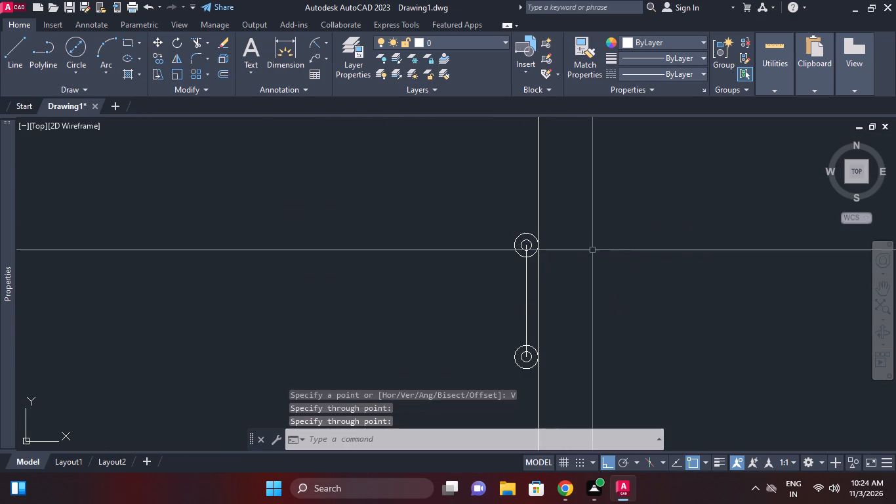
Offset the vertical construction line 105 mm to the left.
{"action": "left_click", "coordinate": [216, 72]}
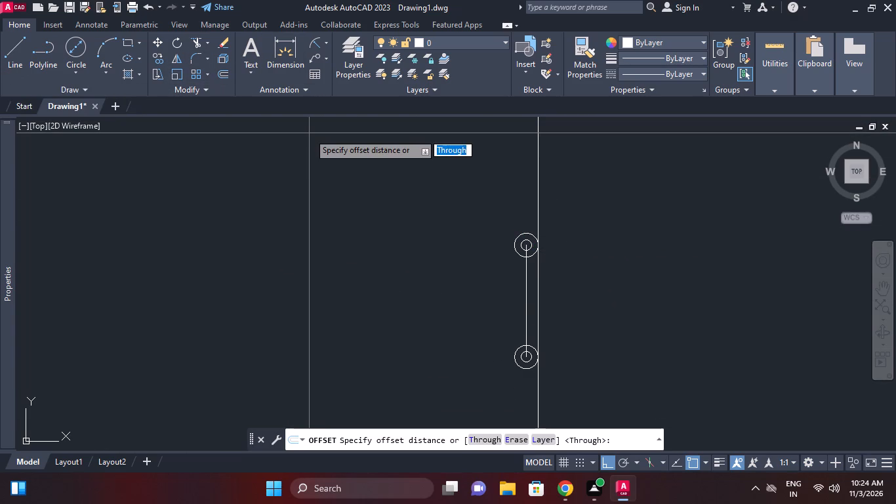
{"action": "type", "text": "105"}
{"action": "key", "text": "Return"}
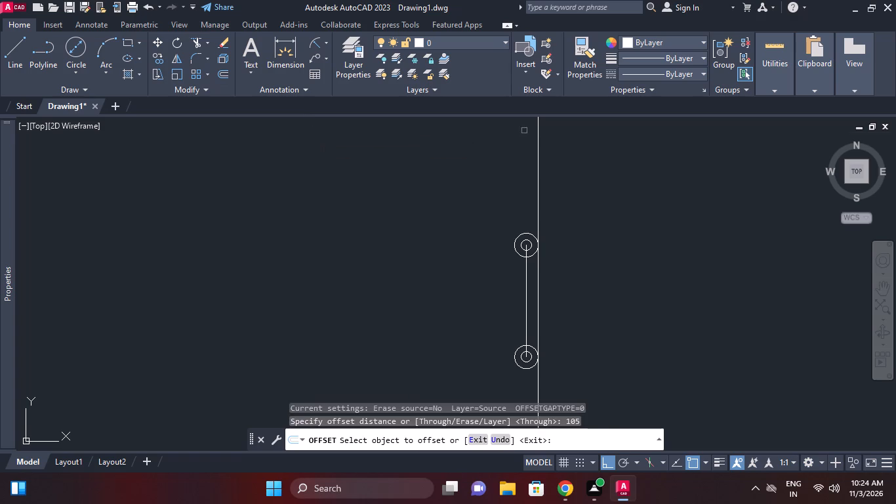
{"action": "left_click", "coordinate": [541, 150]}
{"action": "left_click", "coordinate": [538, 144]}
{"action": "left_click", "coordinate": [256, 235]}
{"action": "right_click", "coordinate": [446, 252]}
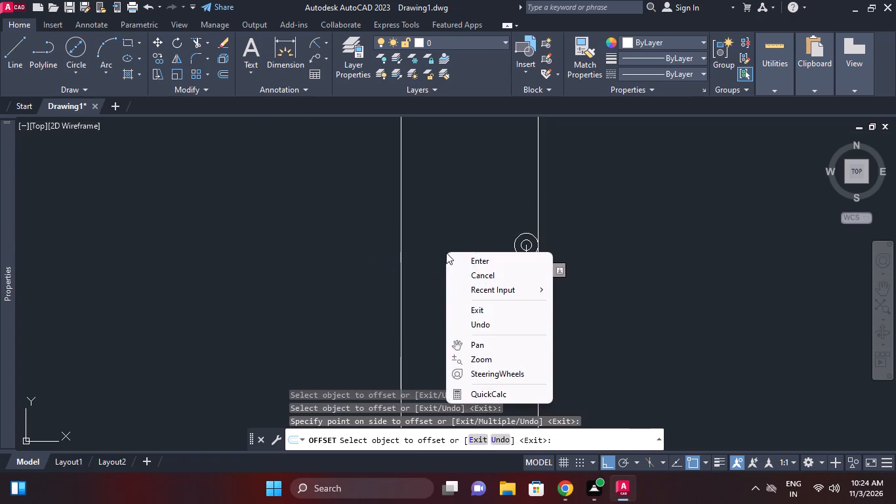
Draw a horizontal line from the midpoint of the circles' vertical centre line leftward past the left construction line.
{"action": "left_click", "coordinate": [449, 255]}
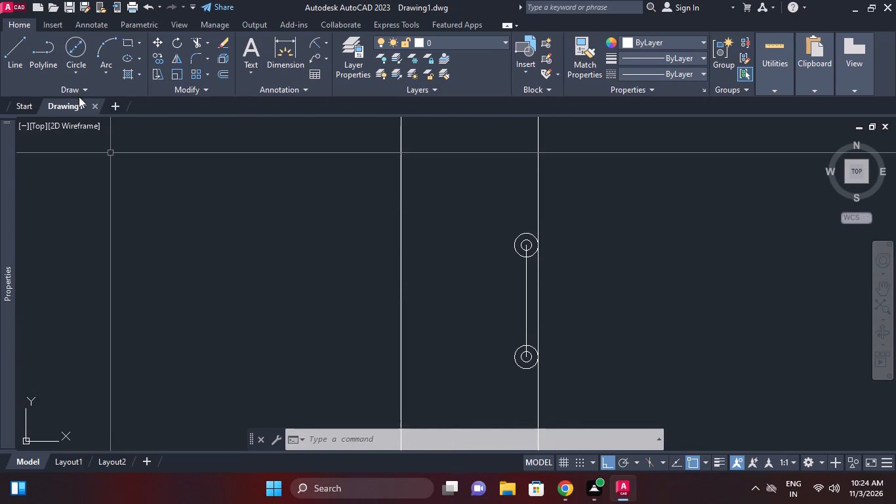
{"action": "left_click", "coordinate": [16, 50]}
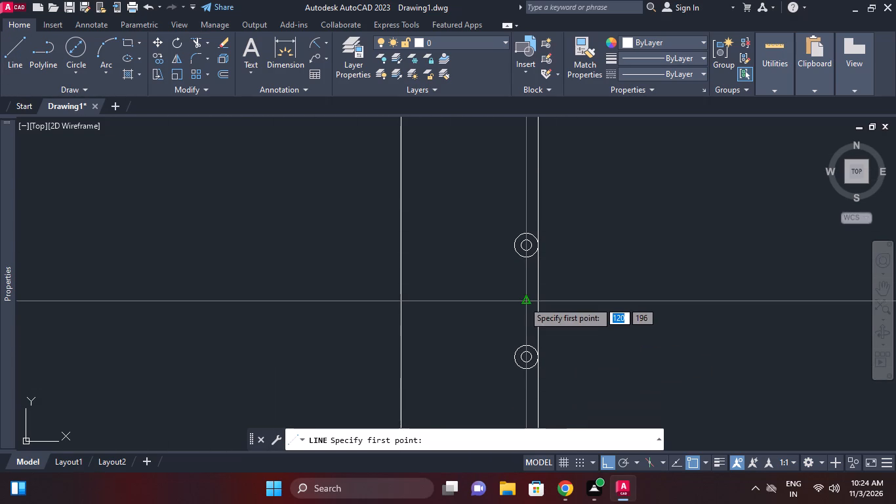
{"action": "left_click", "coordinate": [523, 301]}
{"action": "left_click", "coordinate": [248, 301]}
{"action": "right_click", "coordinate": [275, 293]}
{"action": "left_click", "coordinate": [316, 295]}
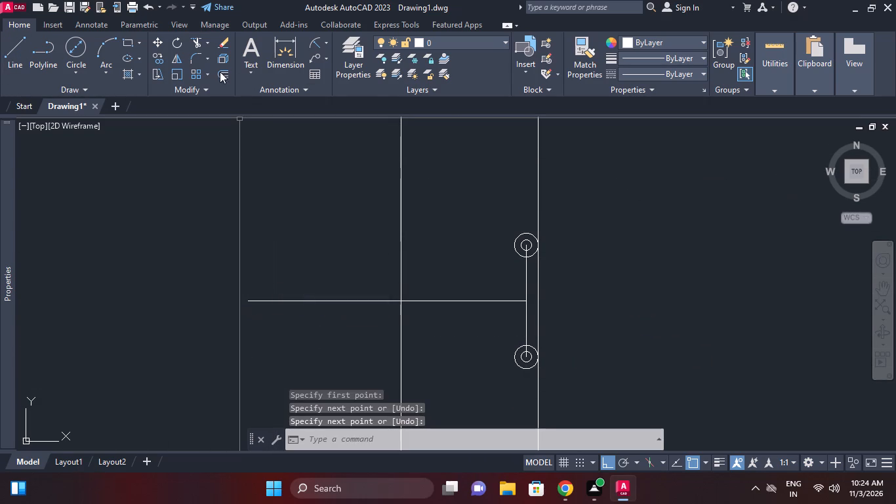
Trim the part of the horizontal line that extends left of the left construction line.
{"action": "left_click", "coordinate": [202, 41]}
{"action": "right_click", "coordinate": [220, 187]}
{"action": "left_click", "coordinate": [238, 196]}
{"action": "left_click_drag", "start_coordinate": [314, 337], "coordinate": [312, 324]}
{"action": "left_click", "coordinate": [275, 261]}
{"action": "right_click", "coordinate": [275, 261]}
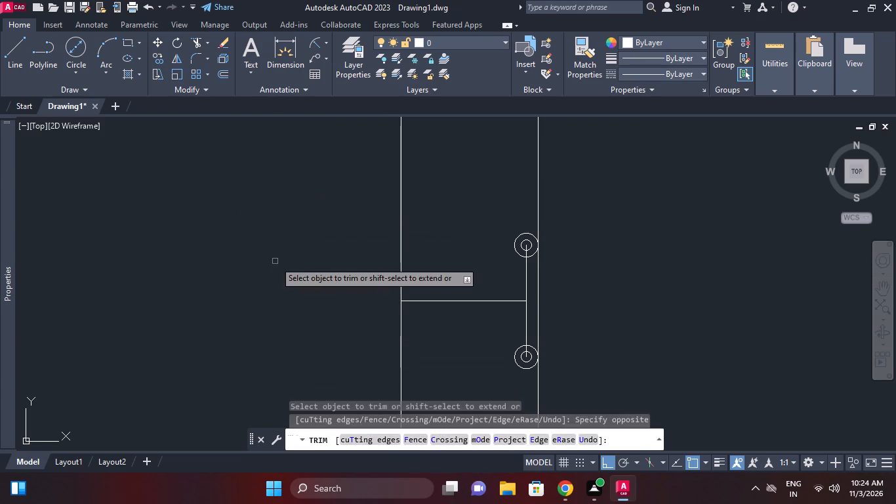
{"action": "left_click", "coordinate": [304, 66]}
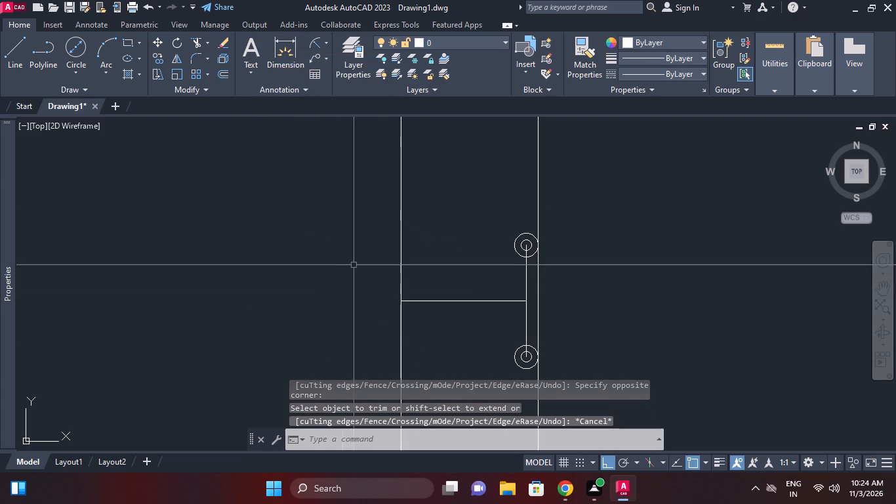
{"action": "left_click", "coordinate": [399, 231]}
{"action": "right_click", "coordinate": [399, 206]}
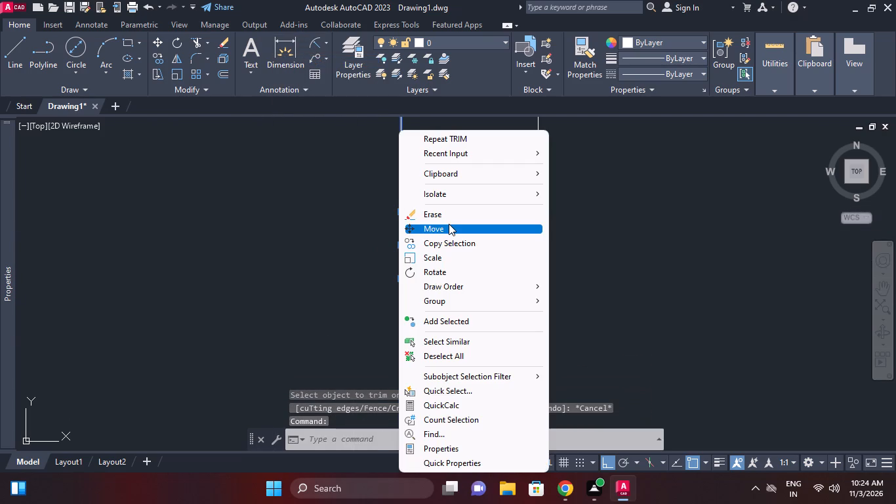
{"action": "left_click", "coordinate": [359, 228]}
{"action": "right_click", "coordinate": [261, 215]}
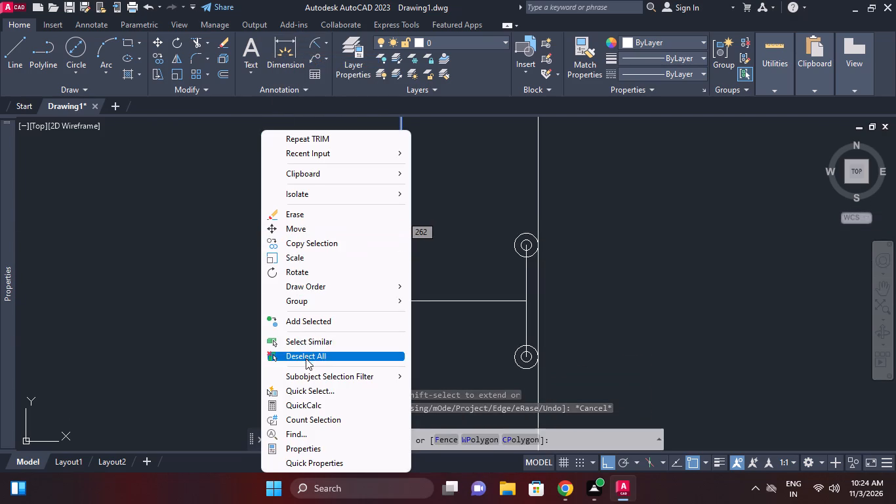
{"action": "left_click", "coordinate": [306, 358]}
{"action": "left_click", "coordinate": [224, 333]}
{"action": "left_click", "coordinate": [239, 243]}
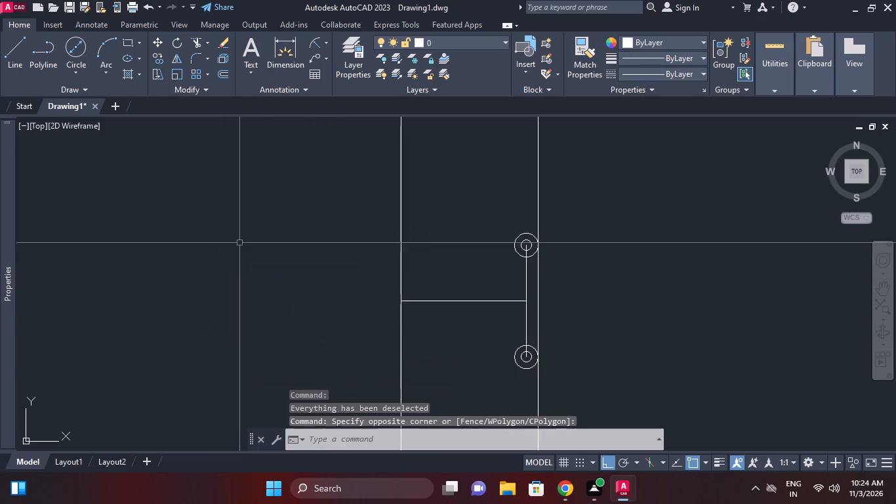
Offset the horizontal line 40 mm upward and 40 mm downward.
{"action": "left_click", "coordinate": [222, 73]}
{"action": "type", "text": "40"}
{"action": "key", "text": "Return"}
{"action": "left_click", "coordinate": [443, 299]}
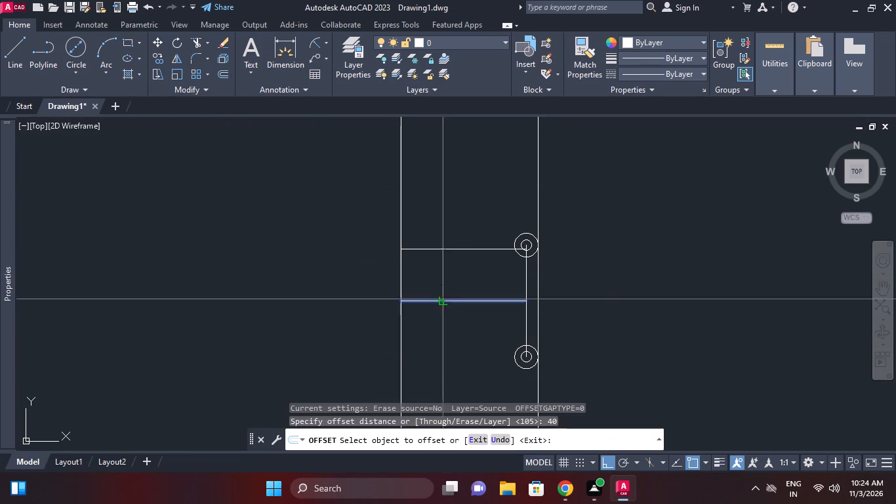
{"action": "left_click", "coordinate": [442, 232]}
{"action": "left_click", "coordinate": [439, 302]}
{"action": "left_click", "coordinate": [430, 341]}
{"action": "right_click", "coordinate": [694, 207]}
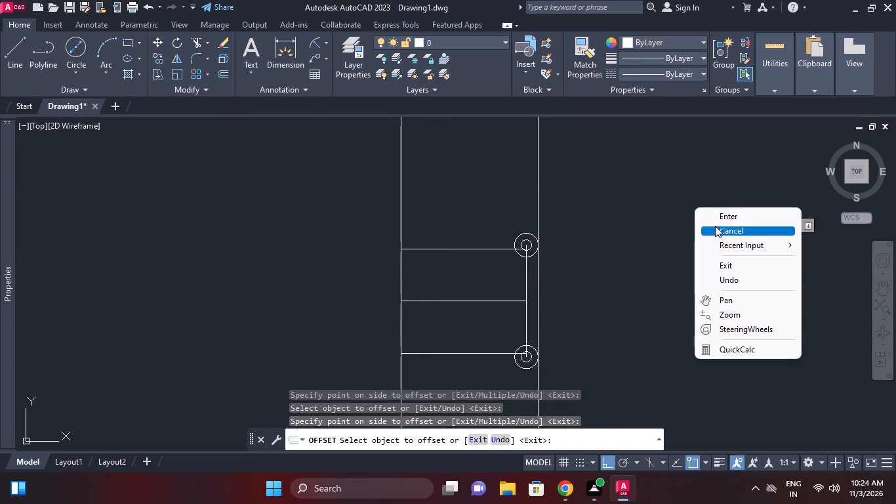
{"action": "left_click", "coordinate": [717, 218]}
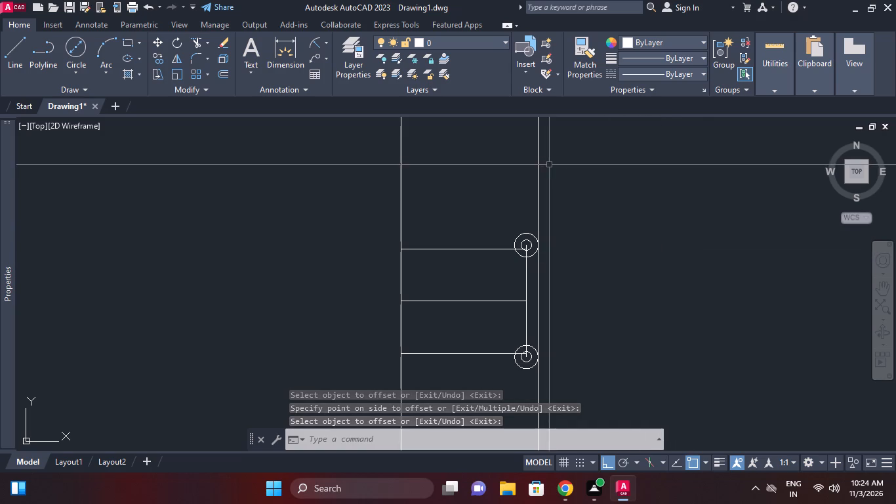
Trim the left construction line above the upper horizontal line.
{"action": "left_click", "coordinate": [193, 38]}
{"action": "right_click", "coordinate": [248, 196]}
{"action": "left_click", "coordinate": [312, 208]}
{"action": "left_click_drag", "start_coordinate": [376, 197], "coordinate": [374, 190]}
{"action": "left_click", "coordinate": [419, 150]}
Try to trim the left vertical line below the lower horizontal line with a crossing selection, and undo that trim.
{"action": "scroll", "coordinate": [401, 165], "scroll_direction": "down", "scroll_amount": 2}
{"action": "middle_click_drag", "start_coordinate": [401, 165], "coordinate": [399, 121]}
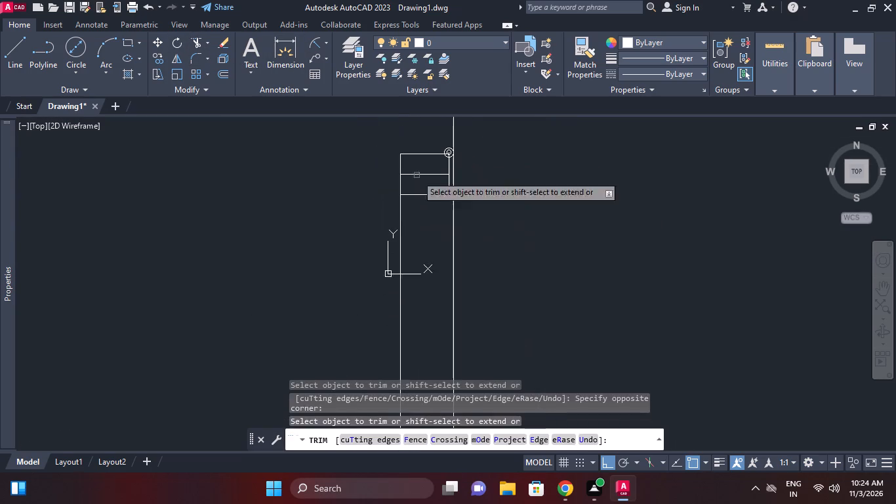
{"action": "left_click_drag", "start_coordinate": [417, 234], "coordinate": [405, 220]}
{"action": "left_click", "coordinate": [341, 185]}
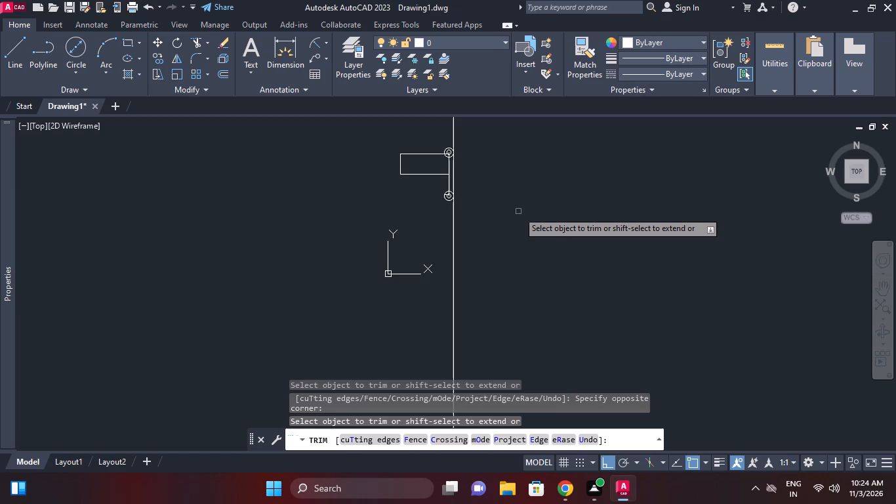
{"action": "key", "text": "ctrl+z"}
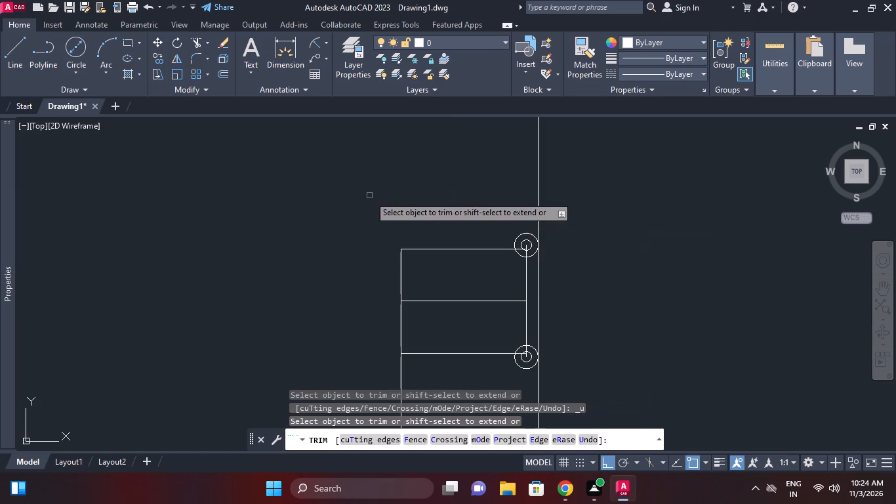
Trim the left vertical line below the lower horizontal line.
{"action": "middle_click_drag", "start_coordinate": [368, 195], "coordinate": [366, 171]}
{"action": "left_click", "coordinate": [401, 352]}
{"action": "right_click", "coordinate": [341, 310]}
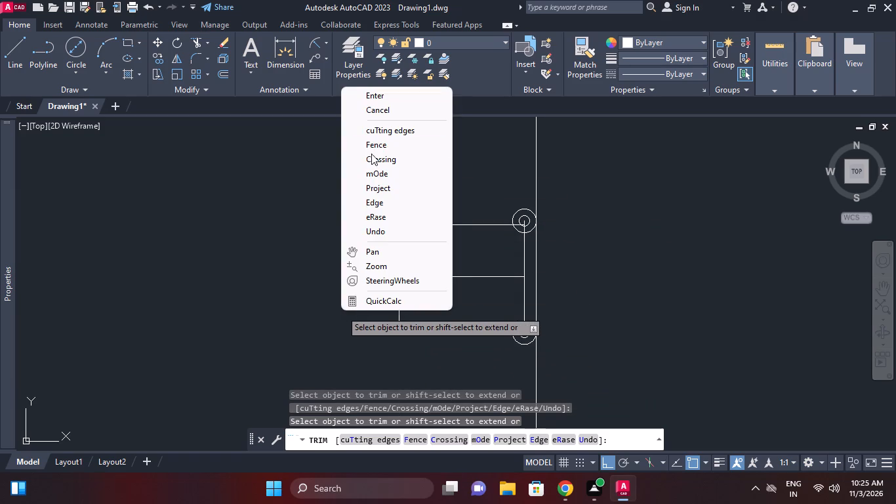
{"action": "left_click", "coordinate": [385, 100]}
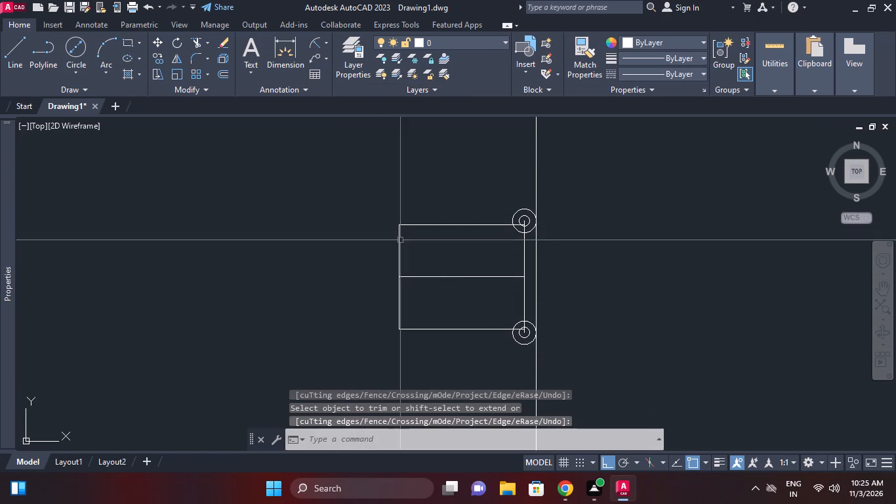
Erase the upper, lower and middle horizontal lines, keeping the left vertical line.
{"action": "left_click", "coordinate": [462, 250]}
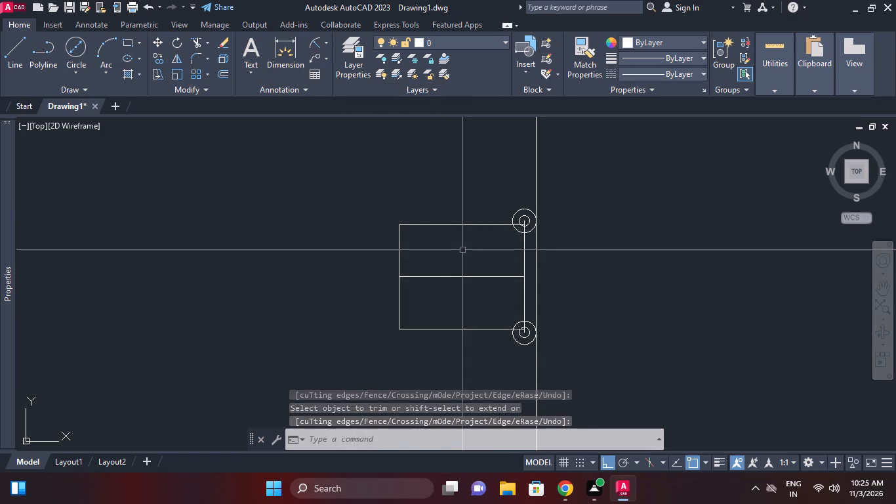
{"action": "left_click", "coordinate": [424, 175]}
{"action": "right_click", "coordinate": [424, 175]}
{"action": "left_click", "coordinate": [454, 207]}
{"action": "left_click", "coordinate": [451, 213]}
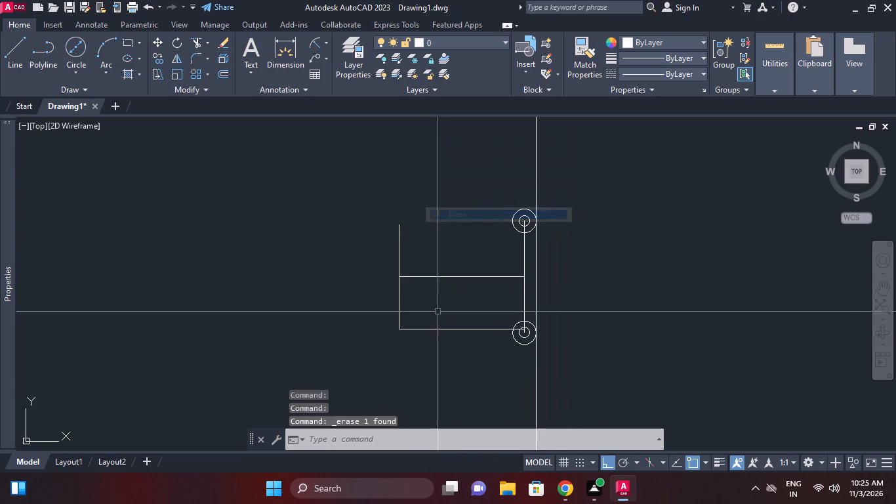
{"action": "left_click", "coordinate": [435, 335]}
{"action": "left_click", "coordinate": [426, 308]}
{"action": "right_click", "coordinate": [422, 304]}
{"action": "left_click", "coordinate": [471, 210]}
{"action": "left_click", "coordinate": [448, 290]}
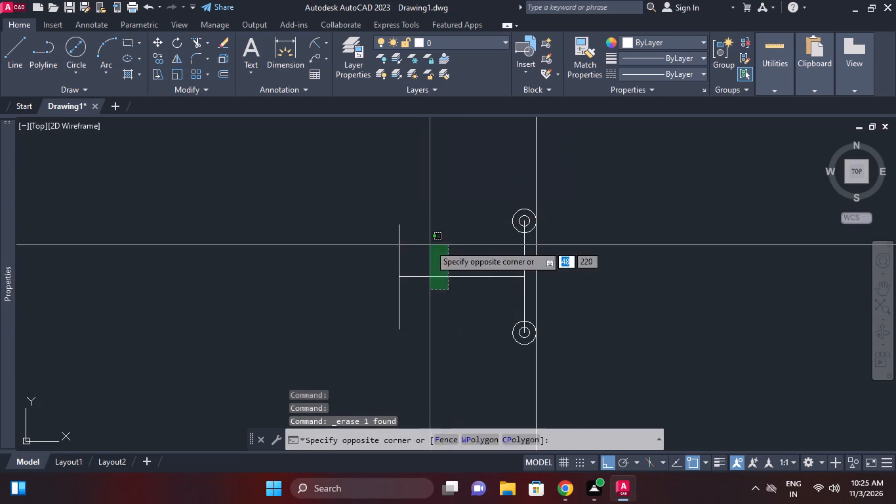
{"action": "left_click", "coordinate": [430, 245]}
{"action": "right_click", "coordinate": [430, 245]}
{"action": "left_click", "coordinate": [460, 209]}
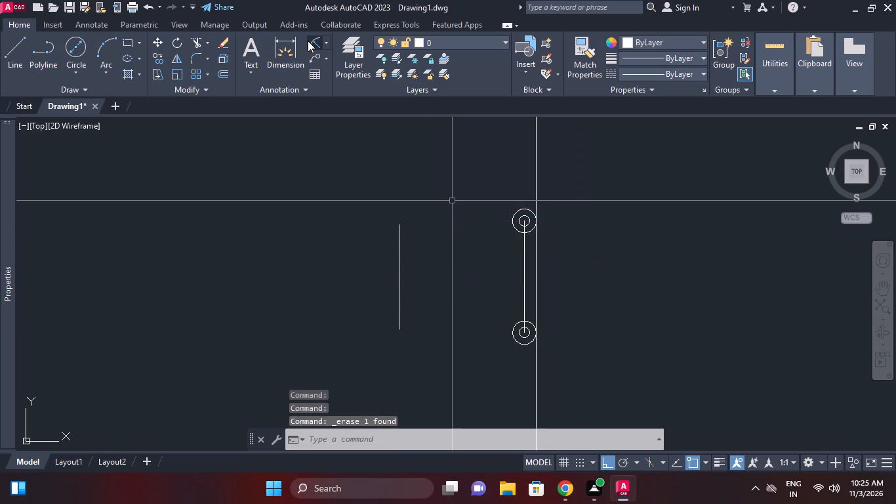
Check the left vertical line's length with a linear dimension, without placing it.
{"action": "left_click", "coordinate": [330, 41]}
{"action": "left_click", "coordinate": [326, 72]}
{"action": "right_click", "coordinate": [401, 260]}
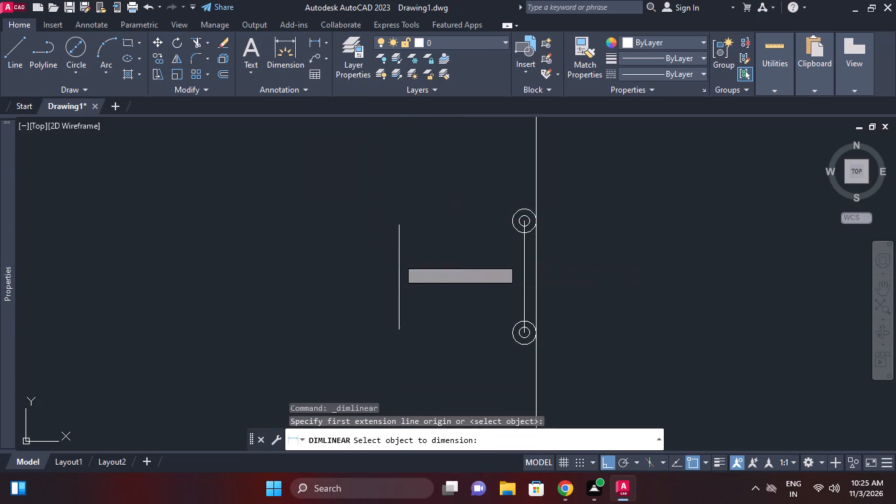
{"action": "left_click", "coordinate": [397, 258]}
{"action": "scroll", "coordinate": [357, 251], "scroll_direction": "up", "scroll_amount": 1}
{"action": "right_click", "coordinate": [357, 251]}
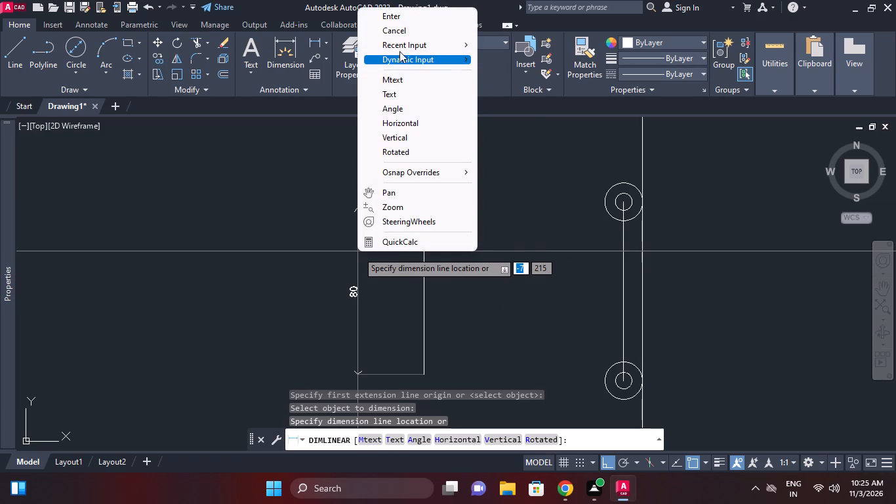
{"action": "left_click", "coordinate": [393, 26]}
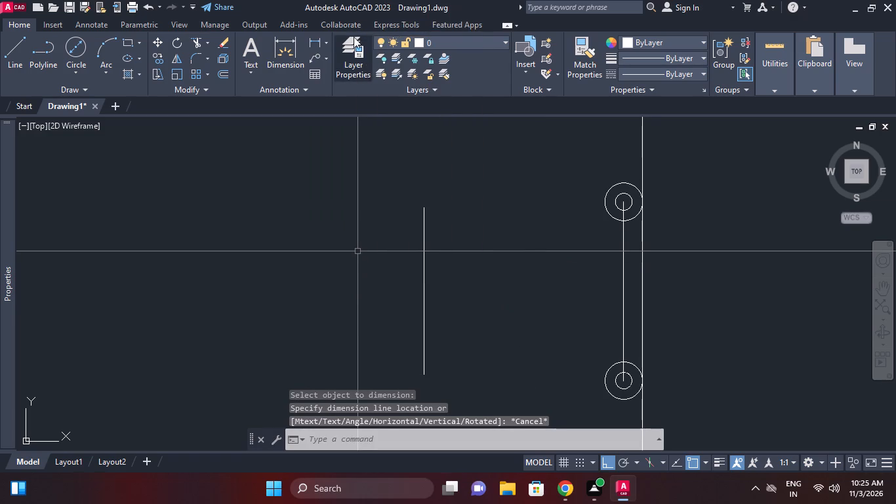
Draw a 25 mm horizontal line to the right from the top end of the left vertical line.
{"action": "left_click", "coordinate": [14, 50]}
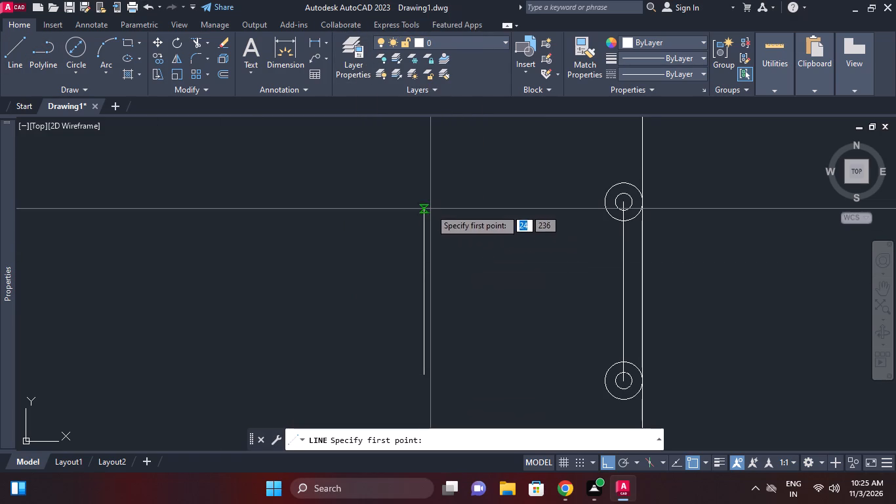
{"action": "left_click", "coordinate": [424, 207]}
{"action": "type", "text": "25"}
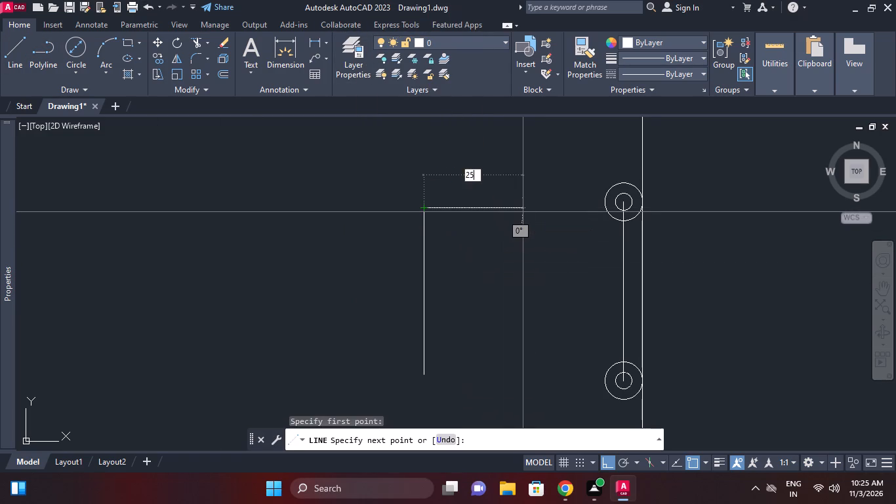
{"action": "key", "text": "Return"}
{"action": "key", "text": "Return"}
Draw a 25 mm horizontal line to the right from the bottom end of the left vertical line.
{"action": "right_click", "coordinate": [525, 217]}
{"action": "left_click", "coordinate": [550, 211]}
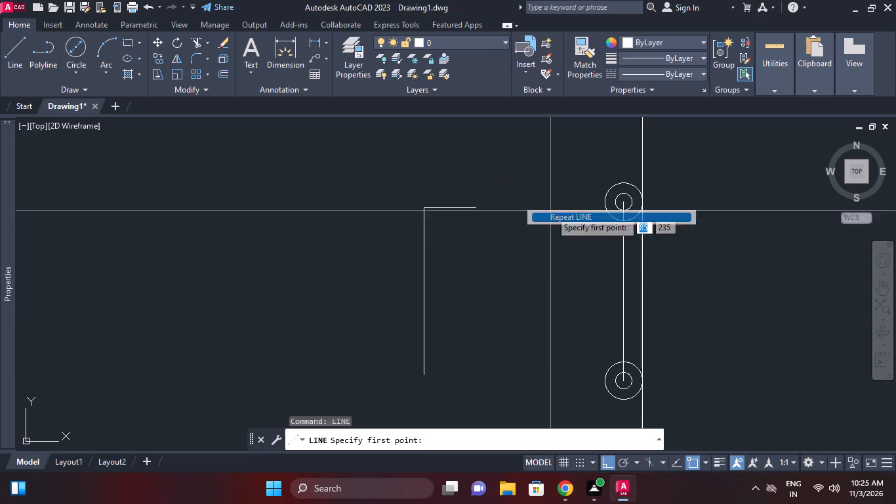
{"action": "left_click", "coordinate": [419, 378]}
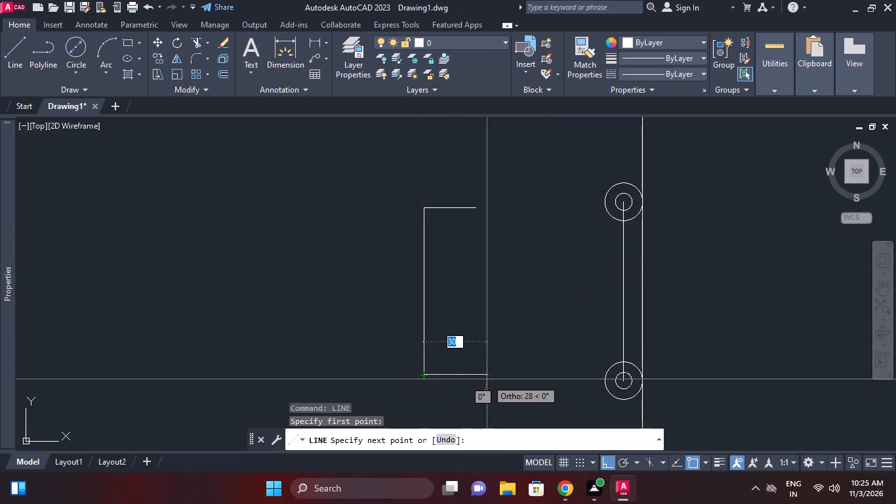
{"action": "type", "text": "25"}
{"action": "key", "text": "Return"}
{"action": "key", "text": "Return"}
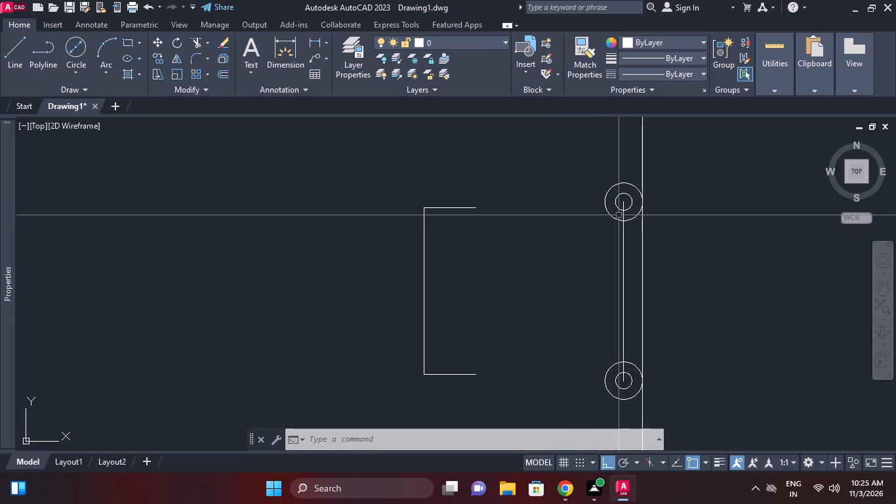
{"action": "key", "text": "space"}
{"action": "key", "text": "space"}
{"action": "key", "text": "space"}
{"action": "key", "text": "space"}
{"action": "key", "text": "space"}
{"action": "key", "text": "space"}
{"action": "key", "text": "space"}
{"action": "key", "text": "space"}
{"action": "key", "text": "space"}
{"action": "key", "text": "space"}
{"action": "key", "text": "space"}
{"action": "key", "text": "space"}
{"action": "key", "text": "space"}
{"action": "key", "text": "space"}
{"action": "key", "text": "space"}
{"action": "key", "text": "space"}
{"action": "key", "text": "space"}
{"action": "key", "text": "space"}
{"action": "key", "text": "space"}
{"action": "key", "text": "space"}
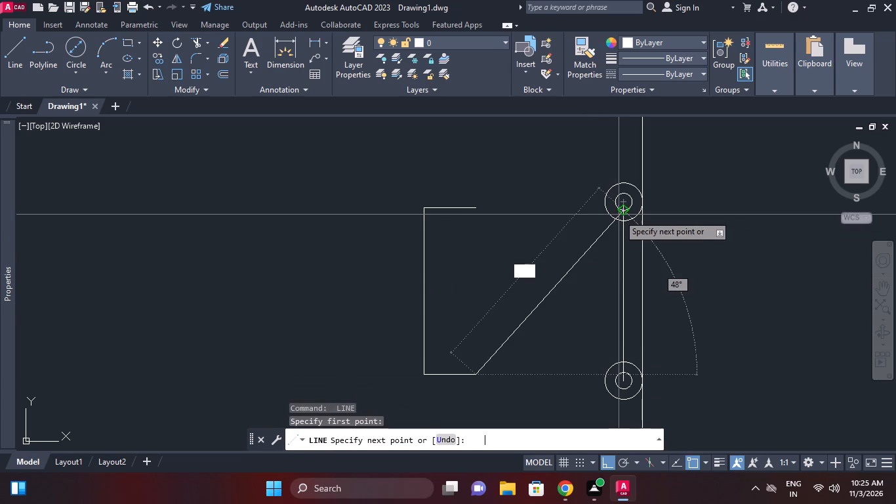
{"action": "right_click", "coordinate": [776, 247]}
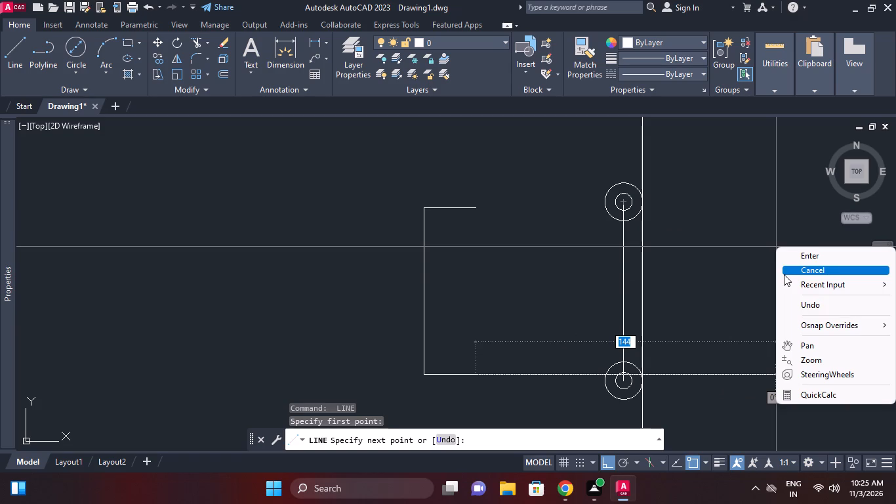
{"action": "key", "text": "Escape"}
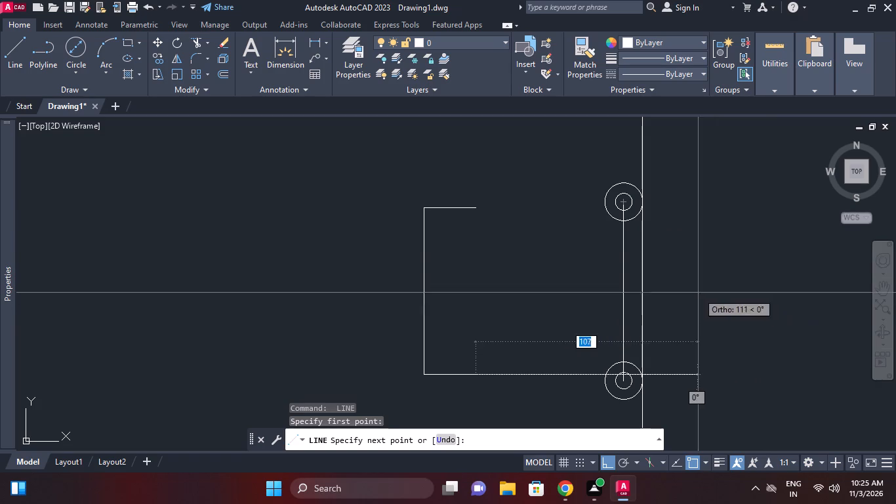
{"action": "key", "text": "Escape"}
Draw a line from the right end of the upper 25 mm line tangent to the top of the upper outer circle.
{"action": "key", "text": "space"}
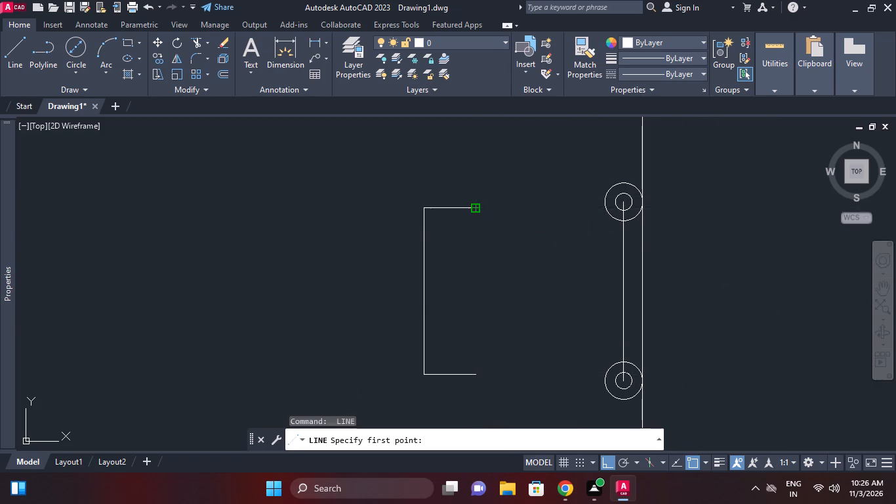
{"action": "left_click", "coordinate": [478, 205]}
{"action": "right_click", "coordinate": [543, 161], "text": "ctrl"}
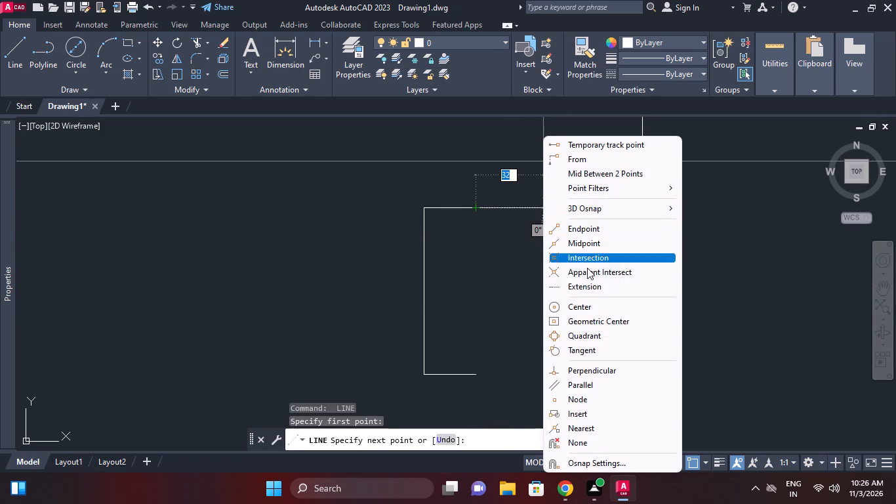
{"action": "left_click", "coordinate": [598, 345]}
{"action": "scroll", "coordinate": [613, 192], "scroll_direction": "up", "scroll_amount": 1}
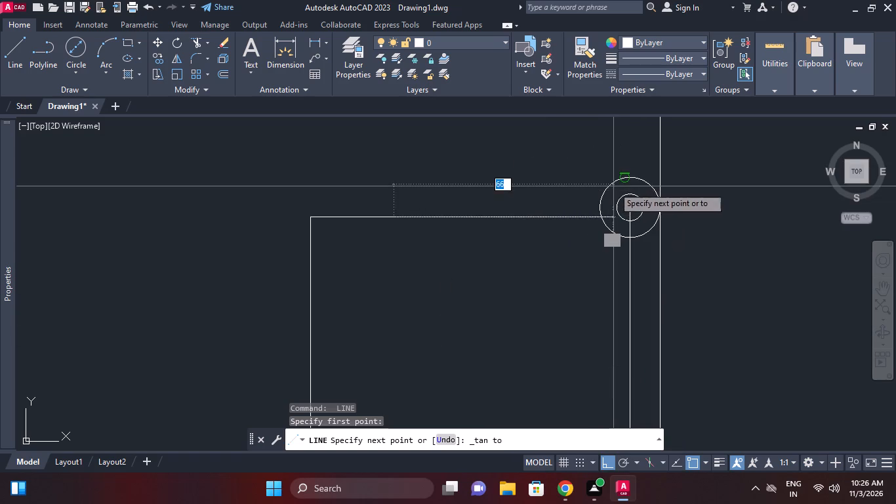
{"action": "left_click", "coordinate": [613, 186]}
{"action": "right_click", "coordinate": [549, 163]}
{"action": "left_click", "coordinate": [581, 171]}
{"action": "middle_click_drag", "start_coordinate": [520, 282], "coordinate": [519, 199]}
{"action": "middle_click", "coordinate": [416, 247]}
{"action": "scroll", "coordinate": [500, 271], "scroll_direction": "down", "scroll_amount": 1}
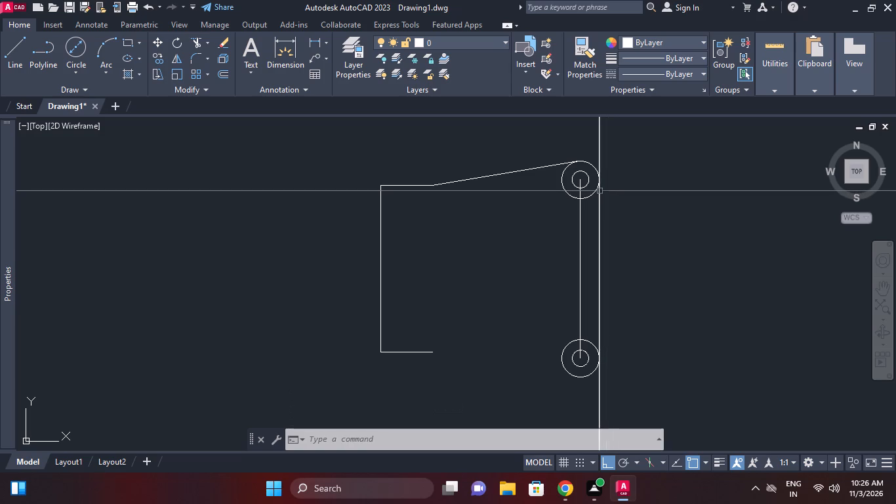
Erase the sloped tangent line at the upper outer circle and the vertical construction line touching both outer circles.
{"action": "key", "text": "Escape"}
{"action": "left_click", "coordinate": [490, 176]}
{"action": "key", "text": "e"}
{"action": "key", "text": "space"}
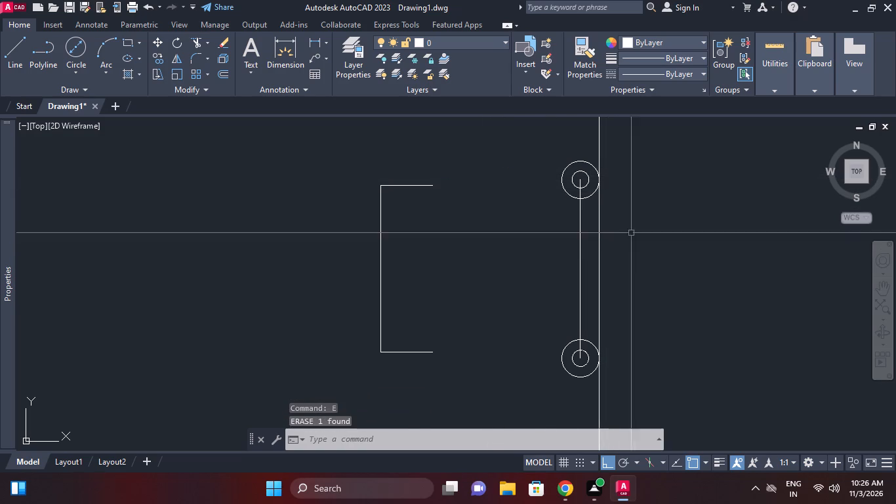
{"action": "left_click", "coordinate": [600, 217]}
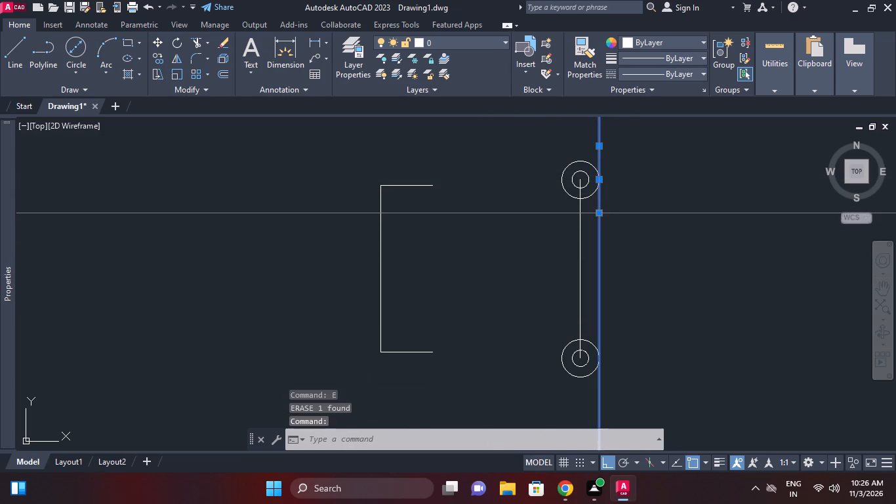
{"action": "type", "text": "e"}
{"action": "key", "text": "space"}
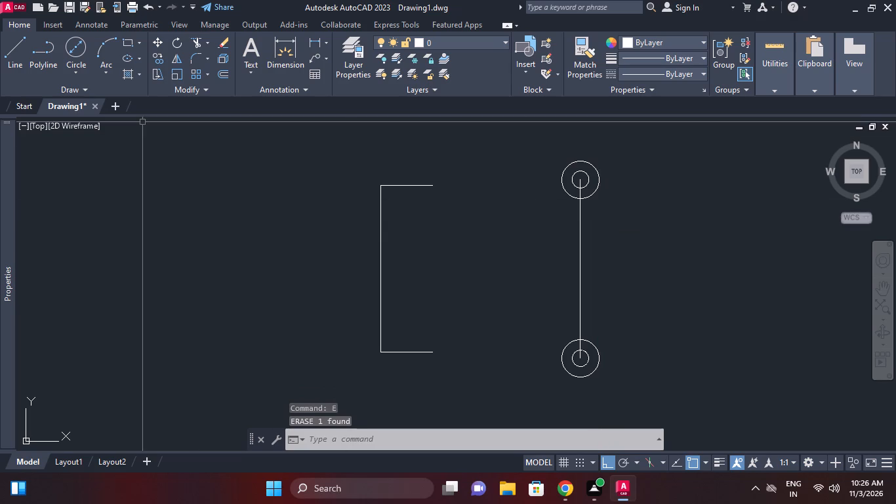
Draw horizontal construction lines through the centres of the upper and lower circle pairs.
{"action": "left_click", "coordinate": [4, 62]}
{"action": "left_click", "coordinate": [3, 61]}
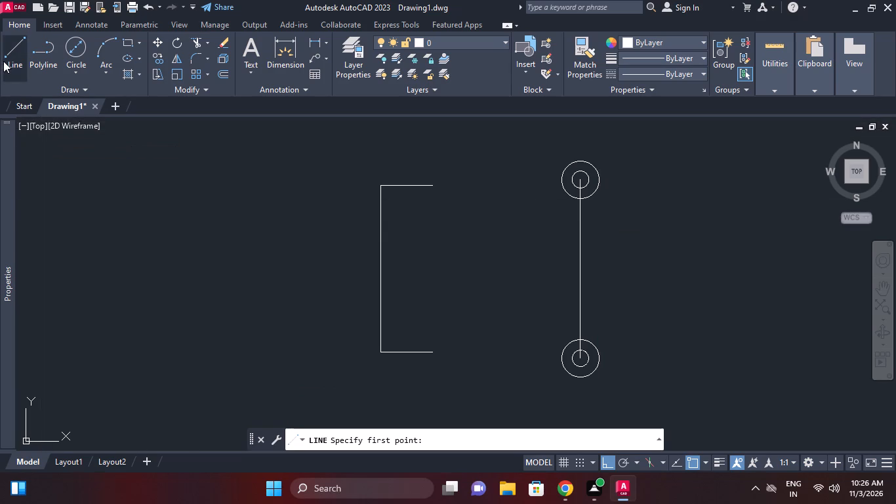
{"action": "left_click", "coordinate": [64, 77]}
{"action": "key", "text": "Escape"}
{"action": "left_click", "coordinate": [57, 100]}
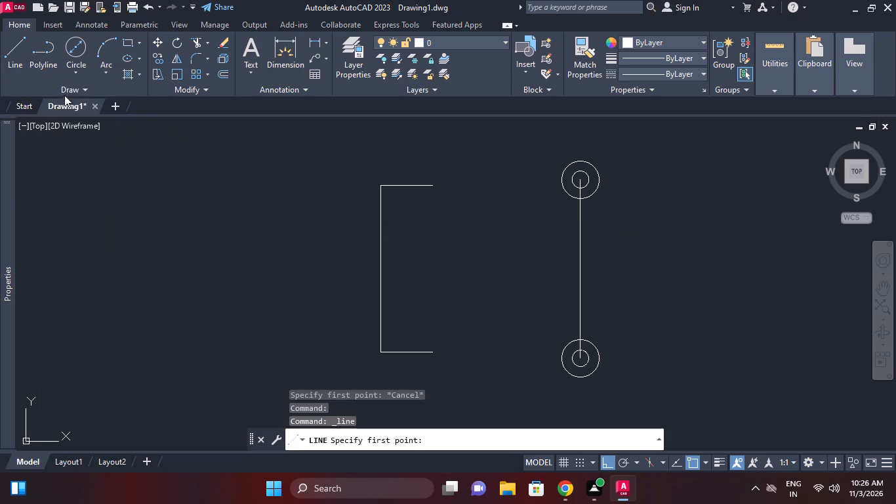
{"action": "left_click", "coordinate": [66, 88]}
{"action": "left_click", "coordinate": [49, 104]}
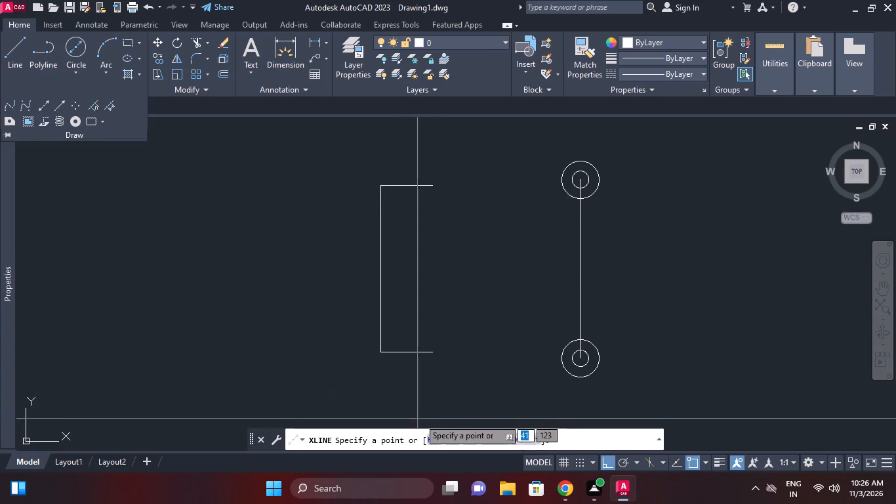
{"action": "left_click", "coordinate": [441, 437]}
{"action": "scroll", "coordinate": [594, 174], "scroll_direction": "up", "scroll_amount": 1}
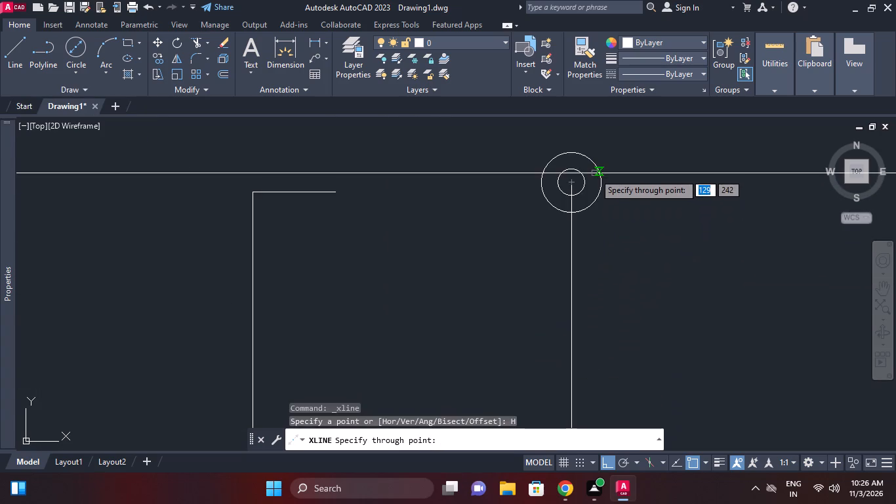
{"action": "left_click", "coordinate": [568, 180]}
{"action": "scroll", "coordinate": [567, 180], "scroll_direction": "down", "scroll_amount": 1}
{"action": "middle_click_drag", "start_coordinate": [567, 180], "coordinate": [562, 152]}
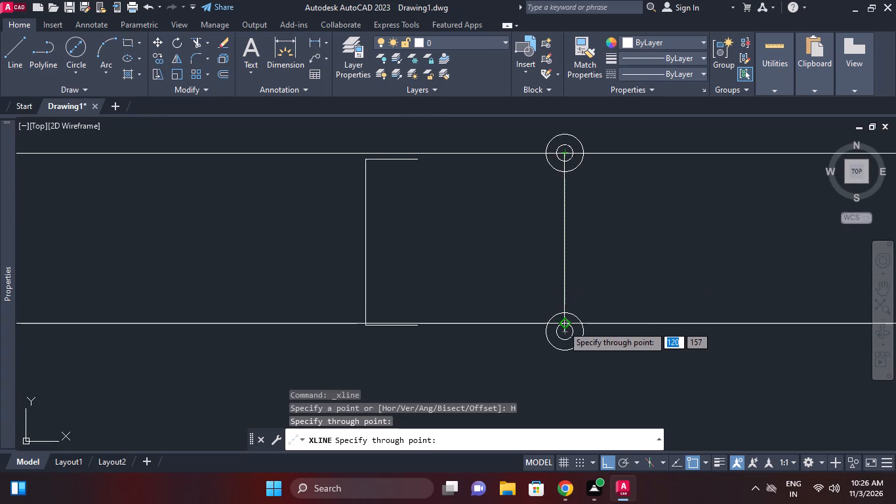
{"action": "left_click", "coordinate": [562, 330]}
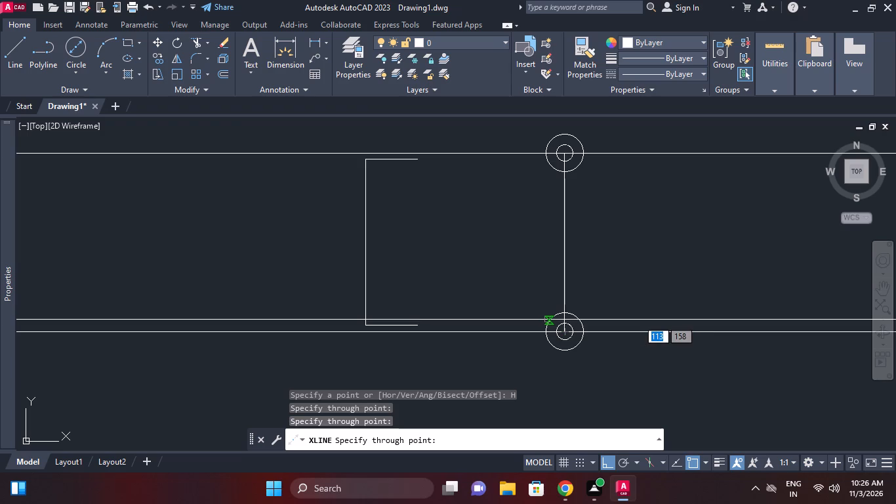
{"action": "key", "text": "Escape"}
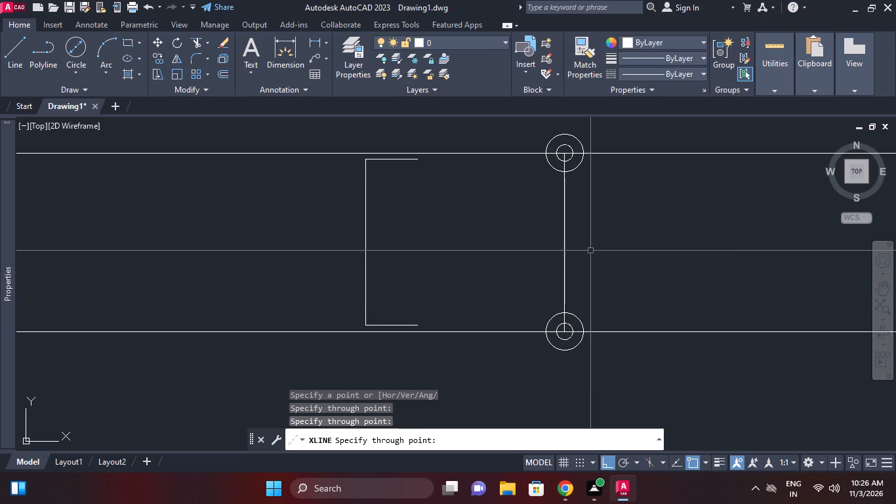
{"action": "middle_click_drag", "start_coordinate": [590, 250], "coordinate": [584, 275]}
{"action": "key", "text": "Escape"}
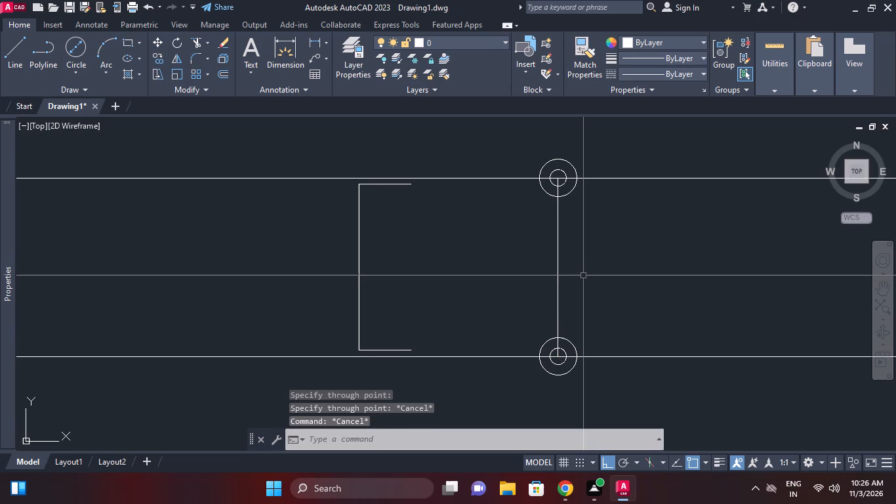
Offset the horizontal construction lines outward by 19.55 mm, the lower one downward and the upper one upward.
{"action": "left_click", "coordinate": [226, 73]}
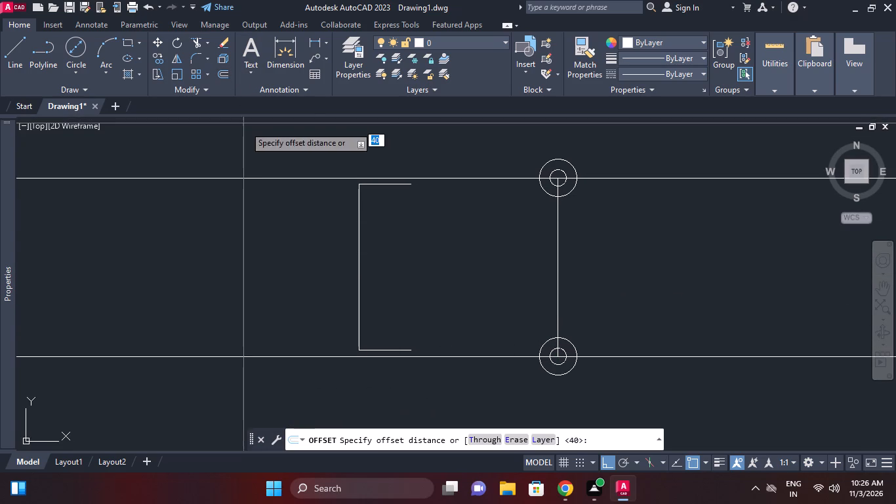
{"action": "type", "text": "19.55"}
{"action": "key", "text": "Return"}
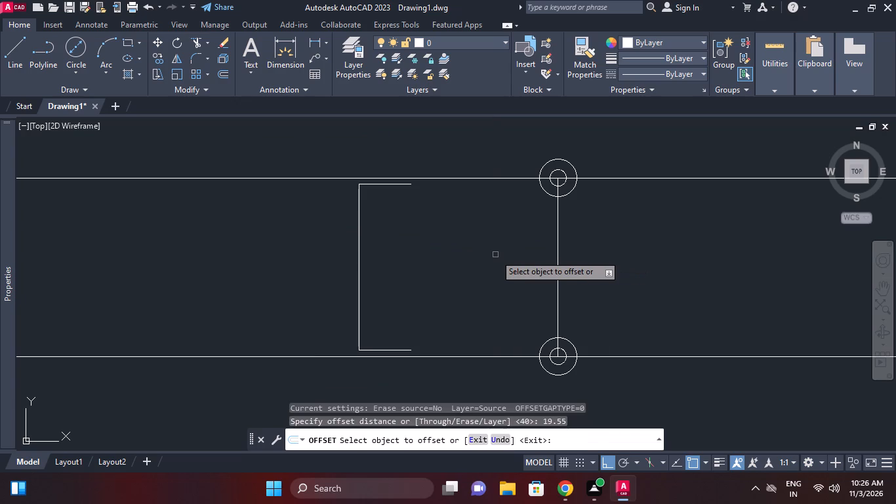
{"action": "left_click", "coordinate": [607, 357]}
{"action": "left_click", "coordinate": [606, 373]}
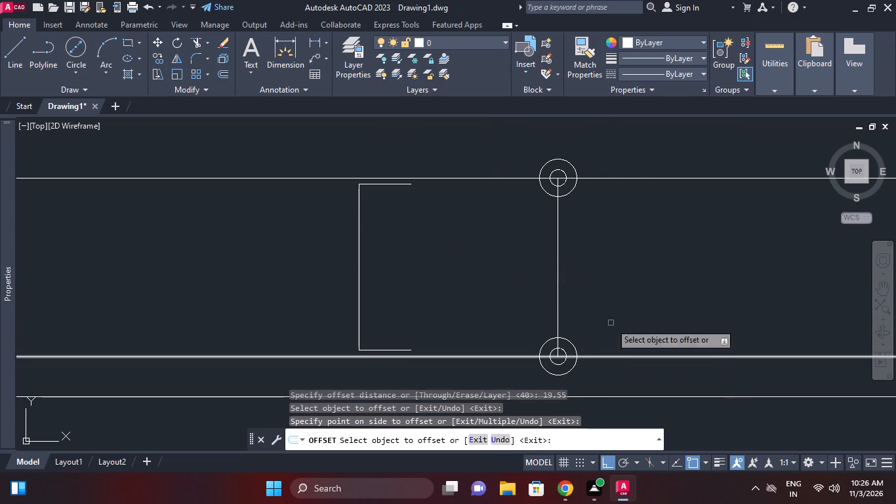
{"action": "left_click", "coordinate": [623, 183]}
{"action": "left_click", "coordinate": [622, 175]}
{"action": "left_click", "coordinate": [617, 178]}
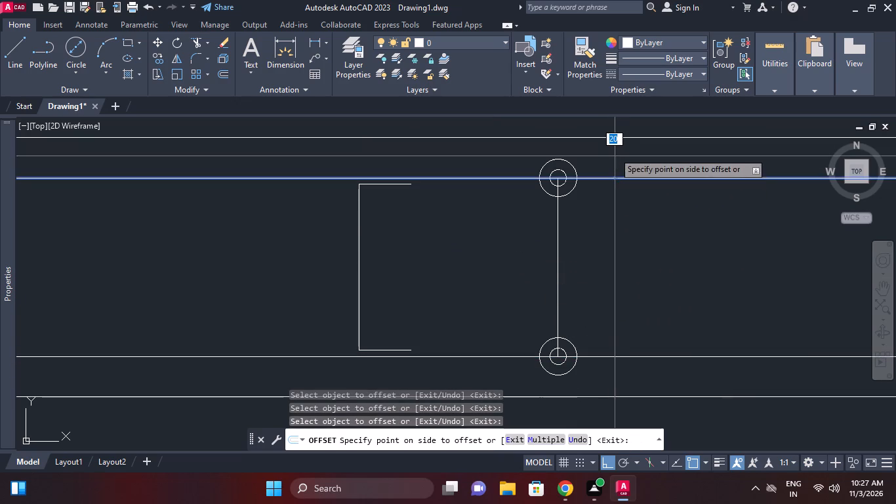
{"action": "left_click", "coordinate": [613, 151]}
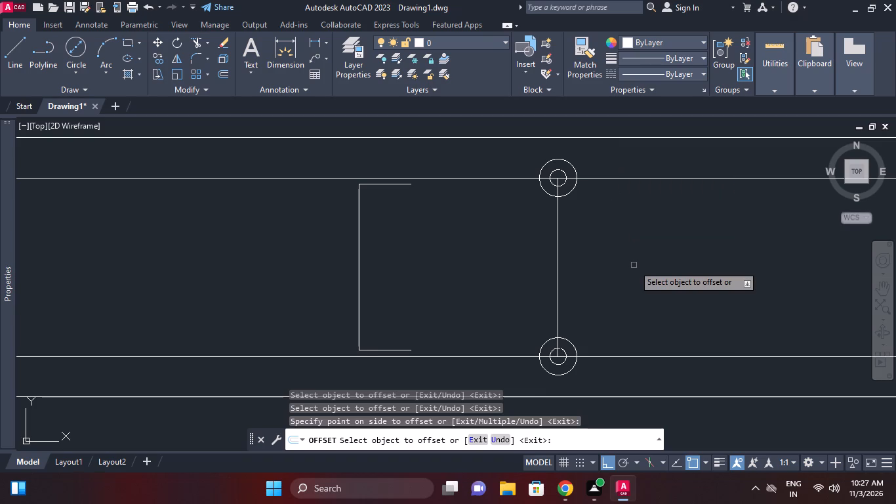
{"action": "key", "text": "Escape"}
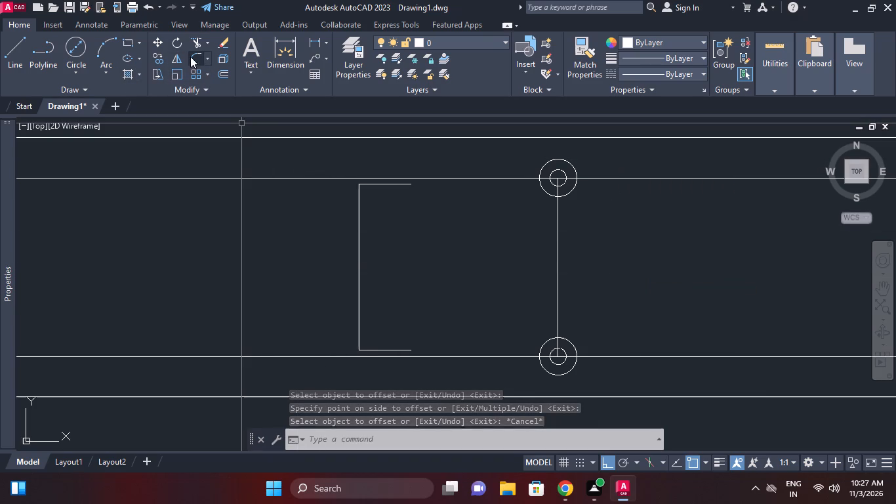
Offset the vertical line joining the circle centres 16.35 mm to the left.
{"action": "left_click", "coordinate": [225, 75]}
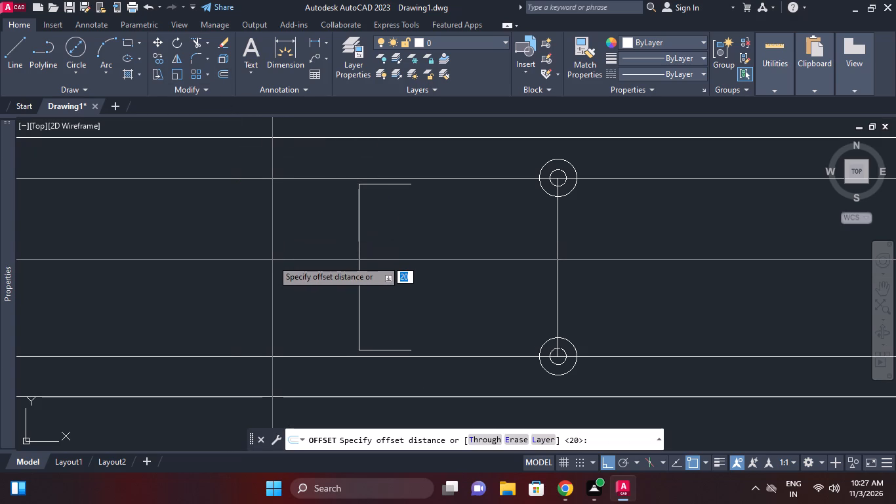
{"action": "key", "text": "1"}
{"action": "key", "text": "6"}
{"action": "key", "text": "period"}
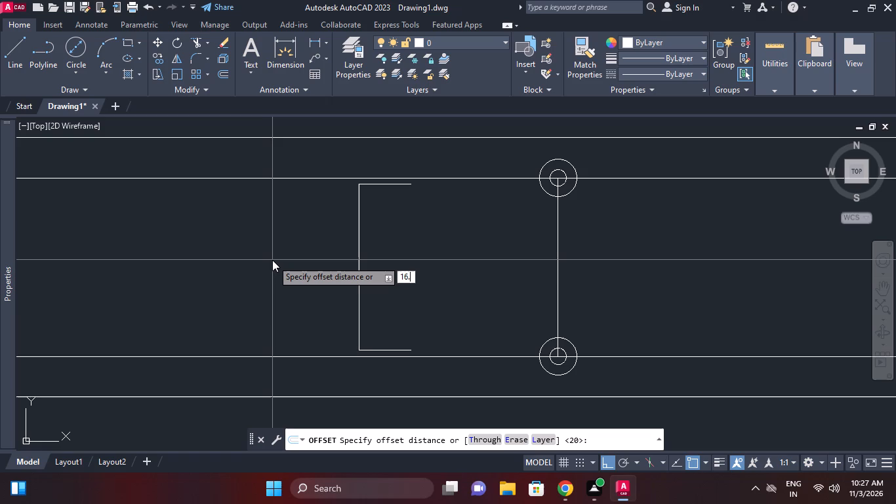
{"action": "key", "text": "3"}
{"action": "key", "text": "5"}
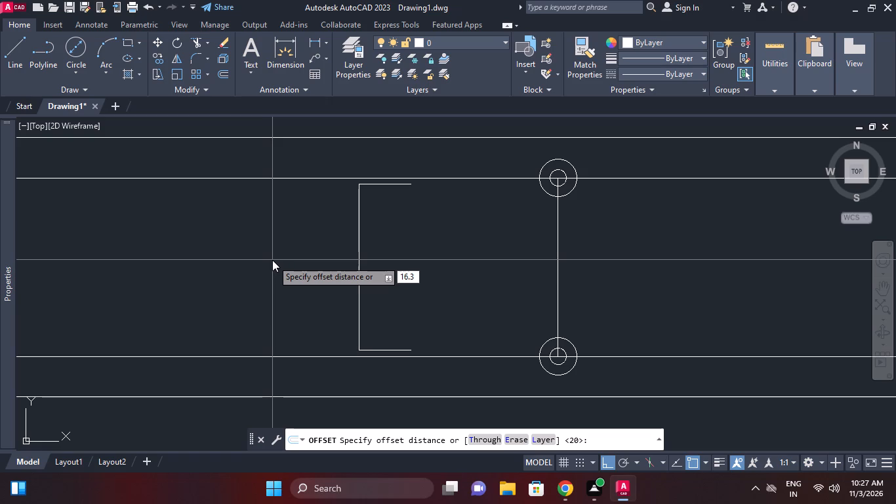
{"action": "key", "text": "Return"}
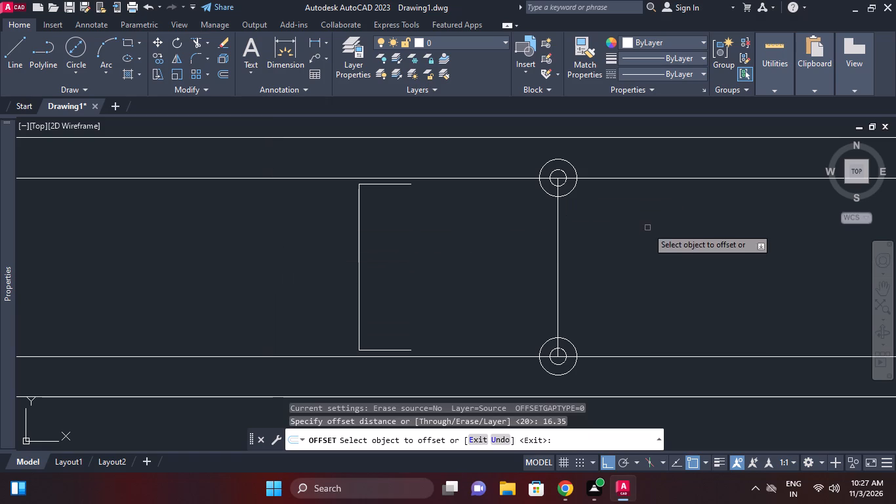
{"action": "left_click", "coordinate": [558, 211]}
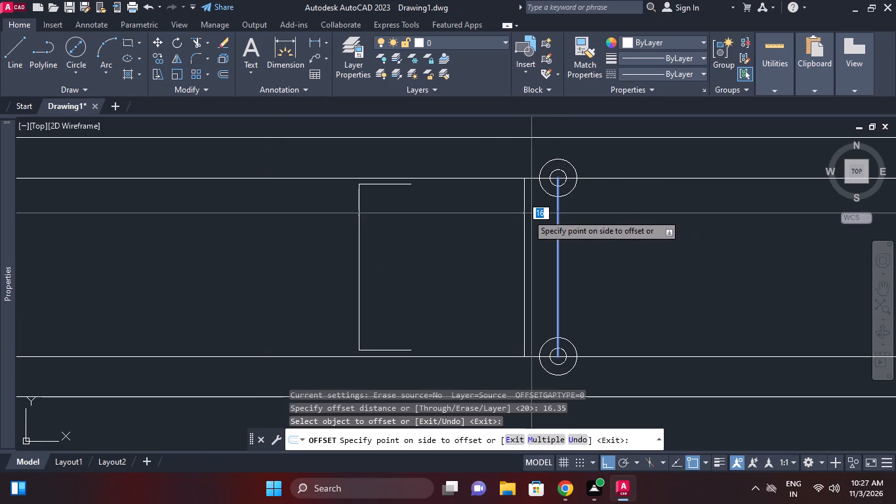
{"action": "left_click", "coordinate": [483, 215]}
{"action": "right_click", "coordinate": [576, 223]}
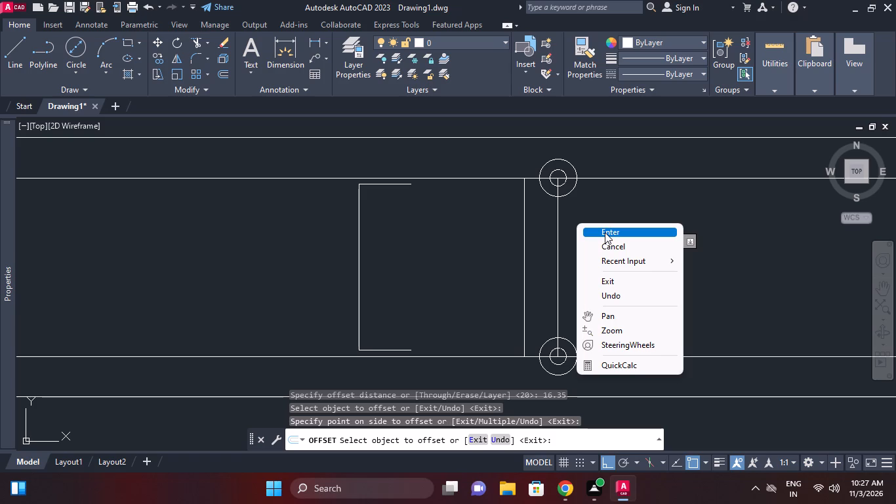
{"action": "left_click", "coordinate": [605, 232]}
Extend both ends of the offset vertical line to the outermost upper and lower horizontal construction lines.
{"action": "type", "text": "ex"}
{"action": "key", "text": "space"}
{"action": "left_click", "coordinate": [539, 143]}
{"action": "left_click", "coordinate": [528, 131]}
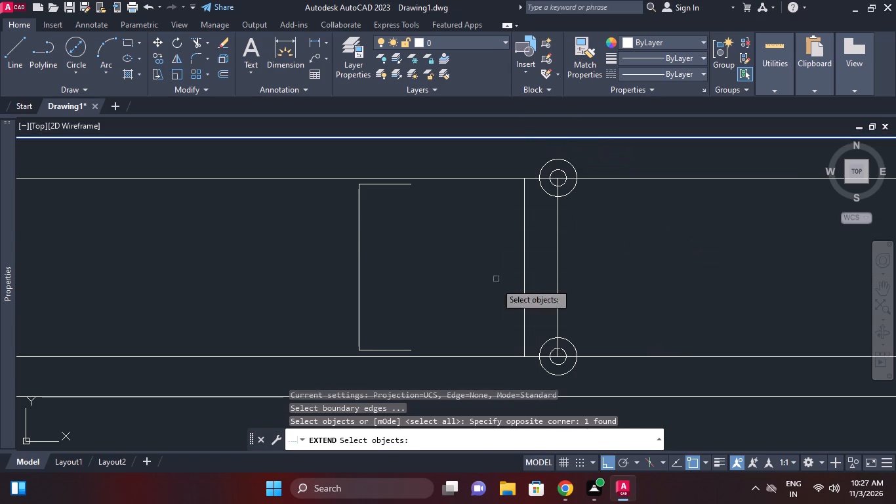
{"action": "middle_click_drag", "start_coordinate": [481, 347], "coordinate": [480, 283]}
{"action": "left_click", "coordinate": [483, 314]}
{"action": "left_click", "coordinate": [454, 350]}
{"action": "key", "text": "space"}
{"action": "left_click", "coordinate": [523, 228]}
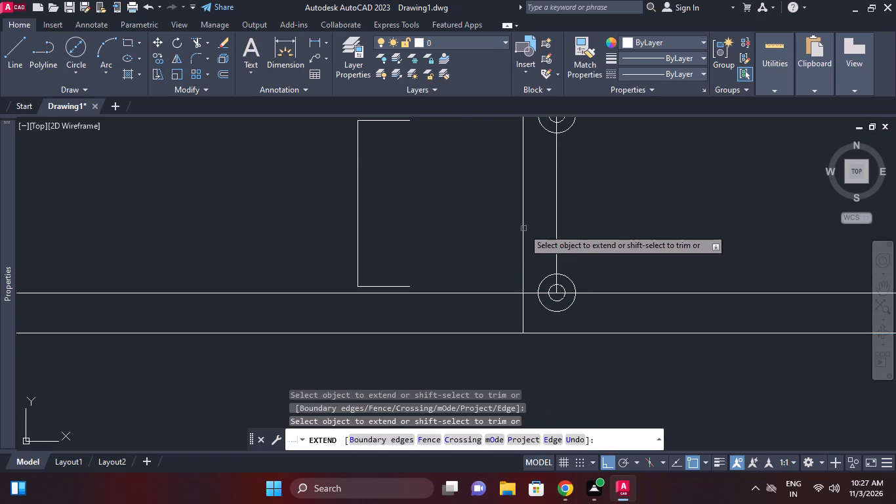
{"action": "middle_click_drag", "start_coordinate": [500, 200], "coordinate": [508, 306]}
{"action": "left_click", "coordinate": [530, 238]}
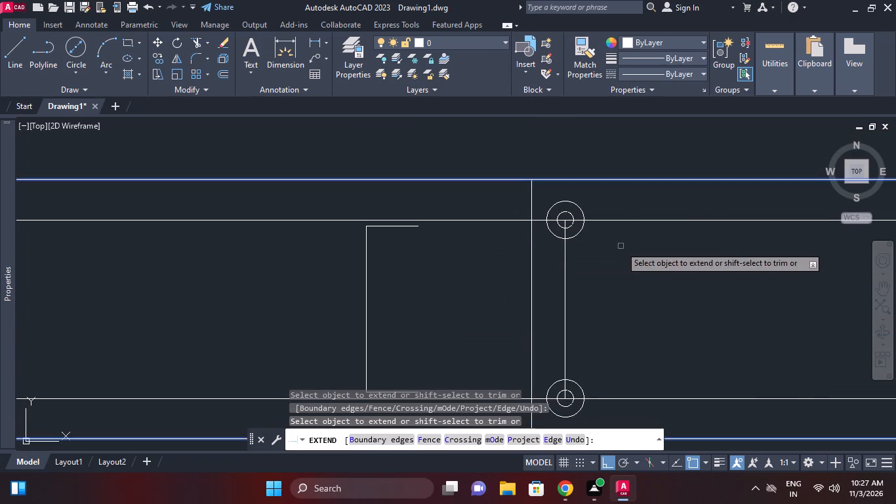
{"action": "key", "text": "Escape"}
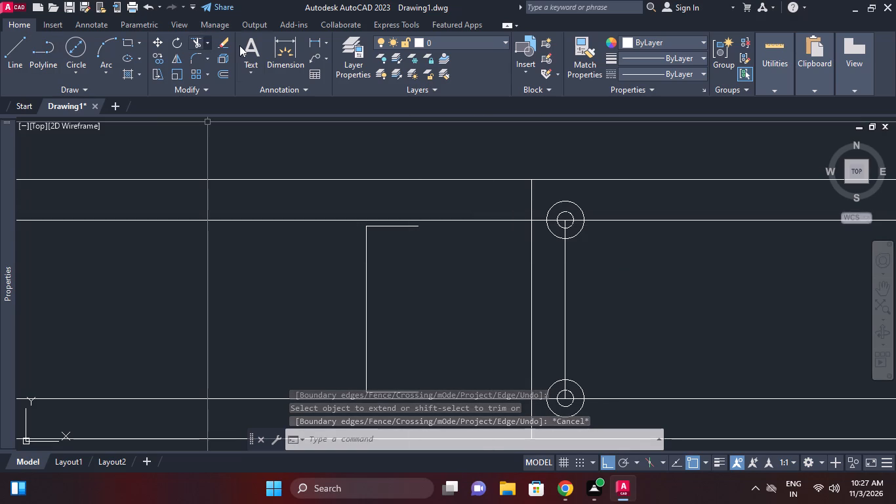
Check the horizontal distance from the upper circles to the extended vertical line's top end with a linear dimension, without placing it.
{"action": "left_click", "coordinate": [312, 43]}
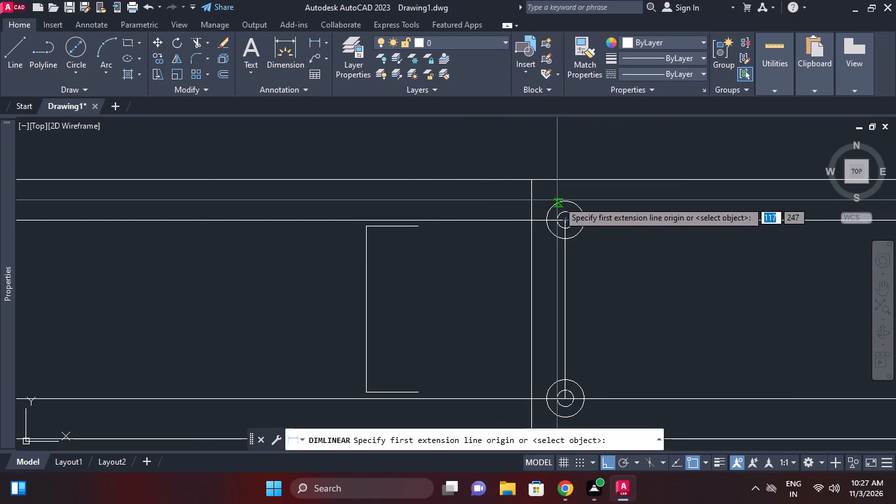
{"action": "left_click", "coordinate": [561, 201]}
{"action": "left_click", "coordinate": [529, 175]}
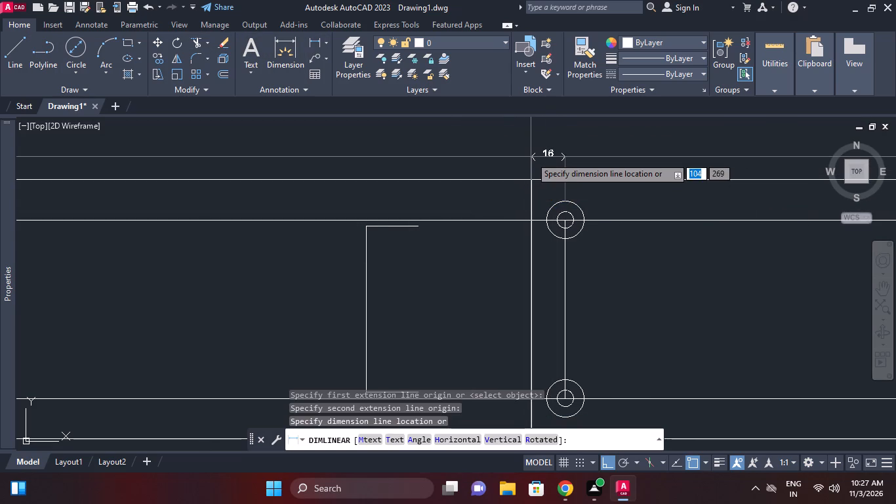
{"action": "key", "text": "Escape"}
Check the vertical spacing between the lower centre construction line and its offset with a linear dimension, without placing it.
{"action": "key", "text": "space"}
{"action": "middle_click_drag", "start_coordinate": [592, 209], "coordinate": [584, 163]}
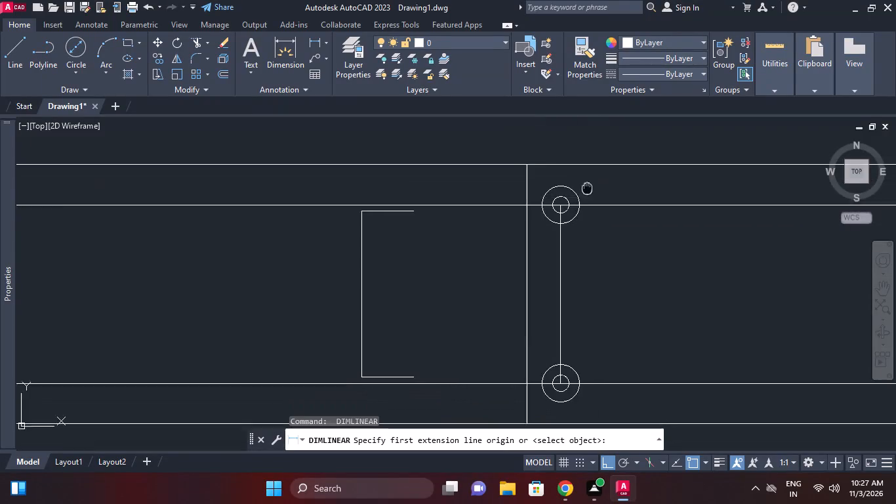
{"action": "middle_click_drag", "start_coordinate": [584, 163], "coordinate": [577, 129]}
{"action": "middle_click_drag", "start_coordinate": [561, 299], "coordinate": [543, 186]}
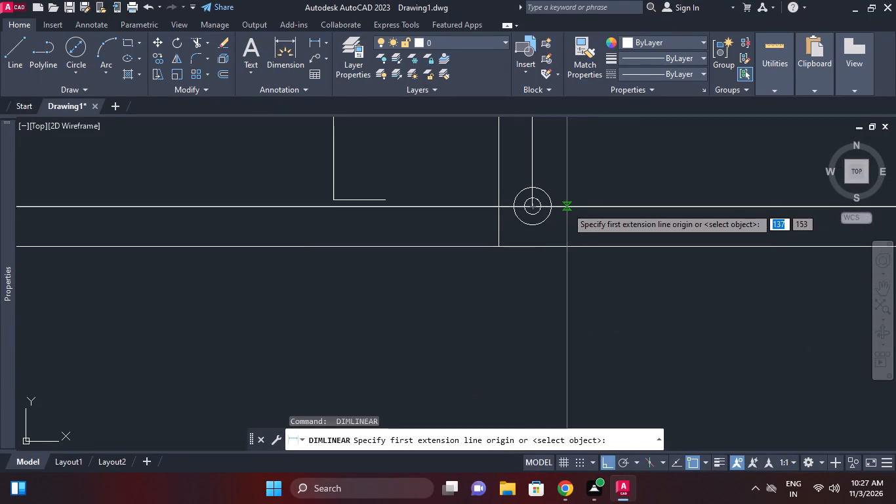
{"action": "left_click", "coordinate": [567, 207]}
{"action": "left_click", "coordinate": [502, 245]}
{"action": "scroll", "coordinate": [597, 228], "scroll_direction": "up", "scroll_amount": 2}
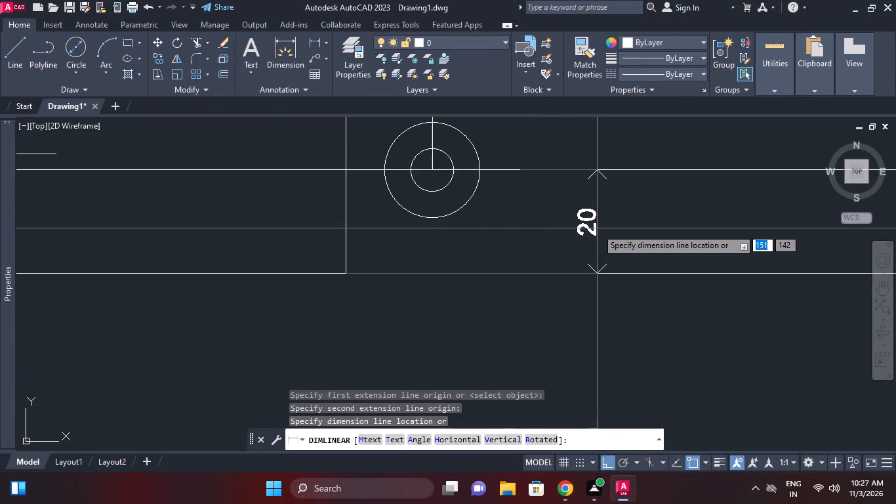
{"action": "key", "text": "Escape"}
{"action": "scroll", "coordinate": [597, 226], "scroll_direction": "down", "scroll_amount": 3}
{"action": "middle_click_drag", "start_coordinate": [597, 226], "coordinate": [584, 259]}
{"action": "middle_click_drag", "start_coordinate": [548, 331], "coordinate": [561, 228]}
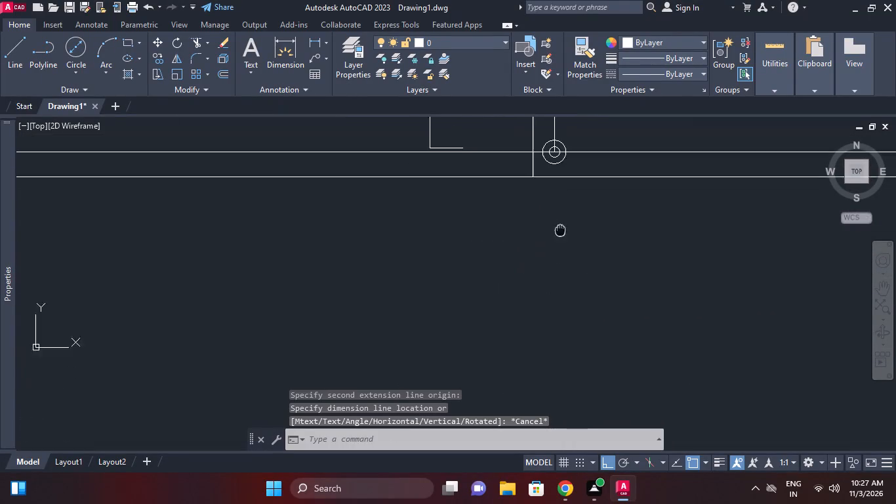
{"action": "middle_click_drag", "start_coordinate": [567, 279], "coordinate": [569, 263]}
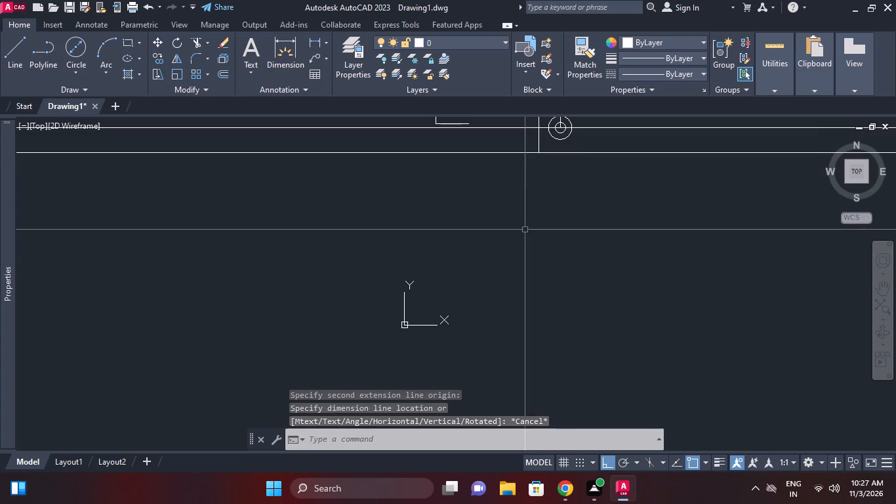
Draw two concentric circles, 8 mm diameter and 9 mm radius, centred on the top end of the offset vertical line.
{"action": "scroll", "coordinate": [522, 234], "scroll_direction": "down", "scroll_amount": 2}
{"action": "middle_click_drag", "start_coordinate": [509, 266], "coordinate": [497, 303]}
{"action": "scroll", "coordinate": [508, 186], "scroll_direction": "up", "scroll_amount": 2}
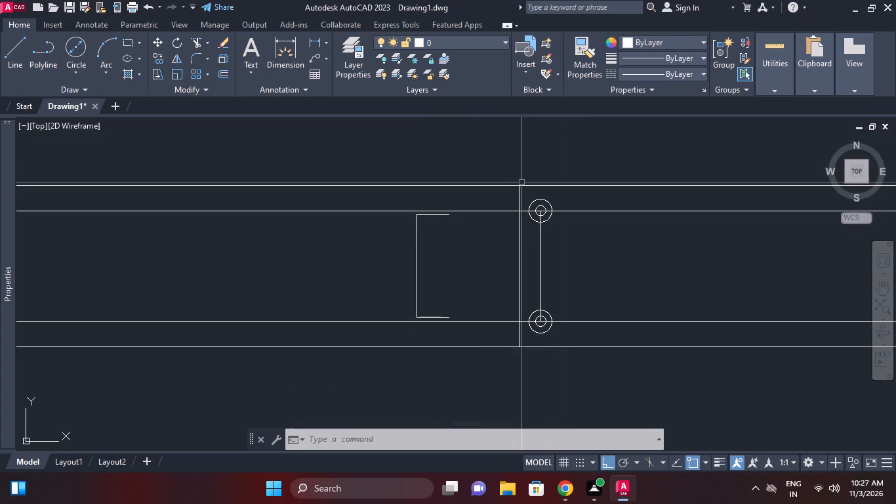
{"action": "scroll", "coordinate": [521, 182], "scroll_direction": "up", "scroll_amount": 2}
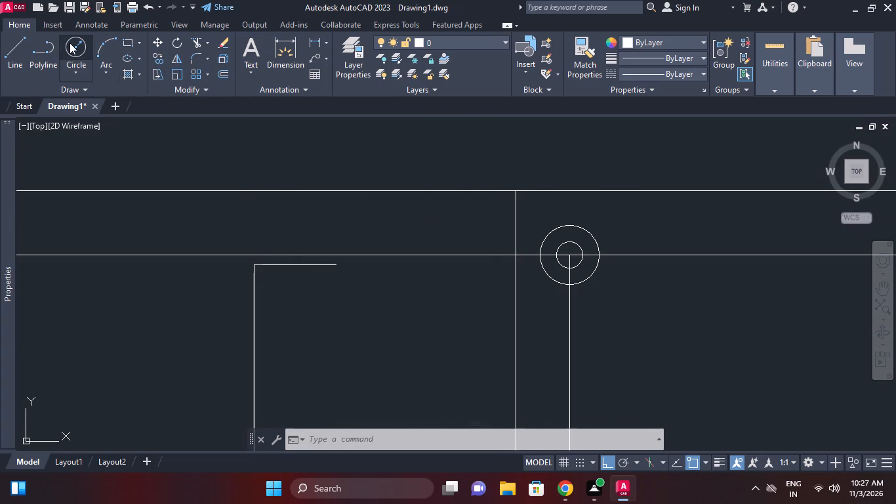
{"action": "left_click", "coordinate": [70, 43]}
{"action": "left_click", "coordinate": [515, 194]}
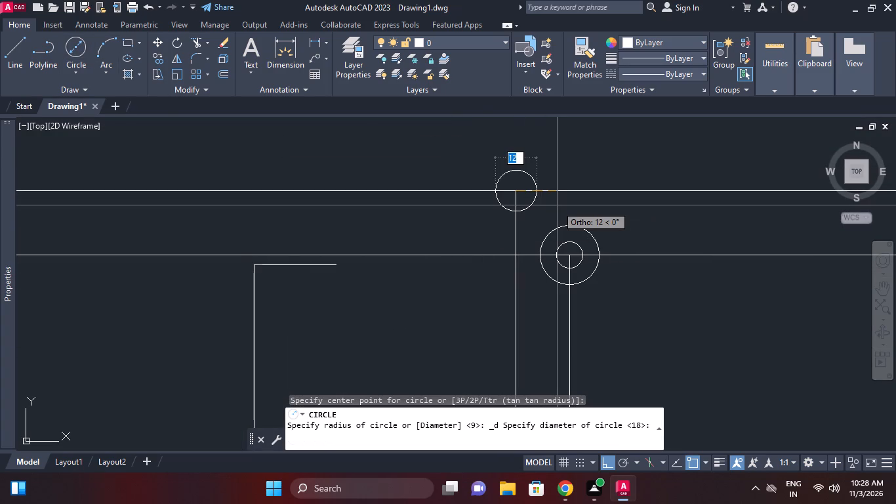
{"action": "key", "text": "8"}
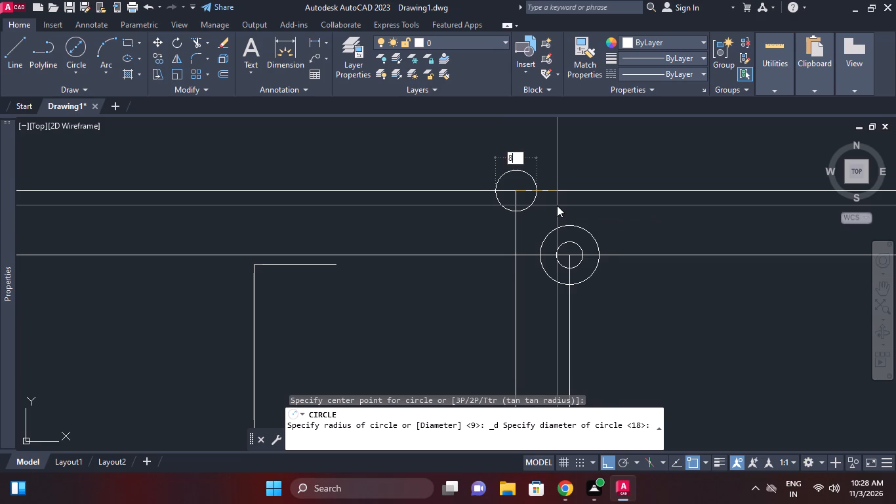
{"action": "key", "text": "Return"}
{"action": "right_click", "coordinate": [524, 151]}
{"action": "left_click", "coordinate": [562, 156]}
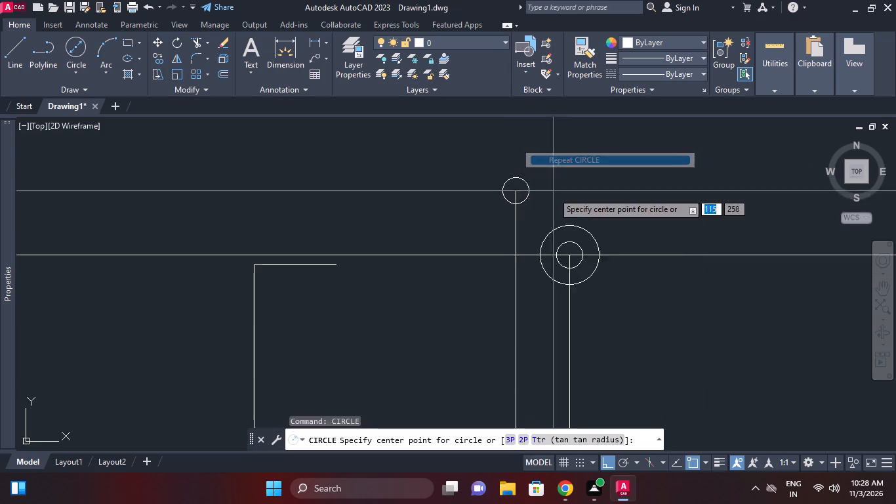
{"action": "scroll", "coordinate": [549, 198], "scroll_direction": "down", "scroll_amount": 1}
{"action": "middle_click_drag", "start_coordinate": [549, 198], "coordinate": [546, 177]}
{"action": "scroll", "coordinate": [531, 176], "scroll_direction": "up", "scroll_amount": 2}
{"action": "left_click", "coordinate": [519, 168]}
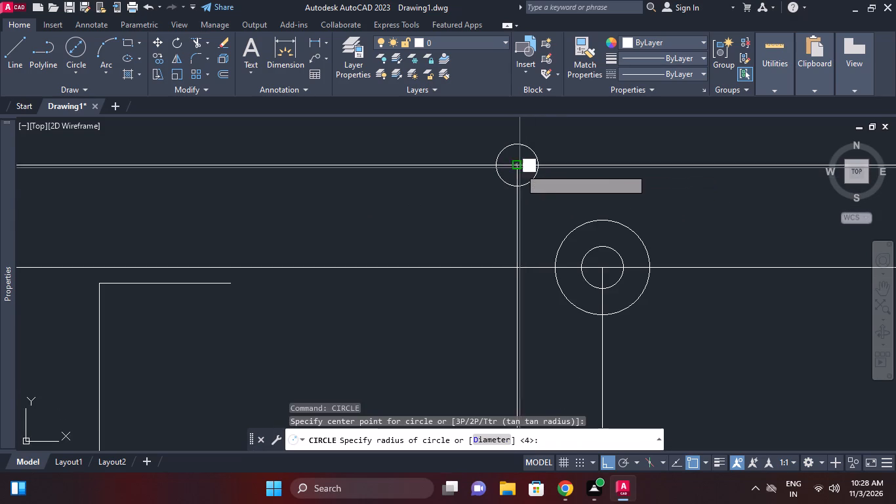
{"action": "key", "text": "9"}
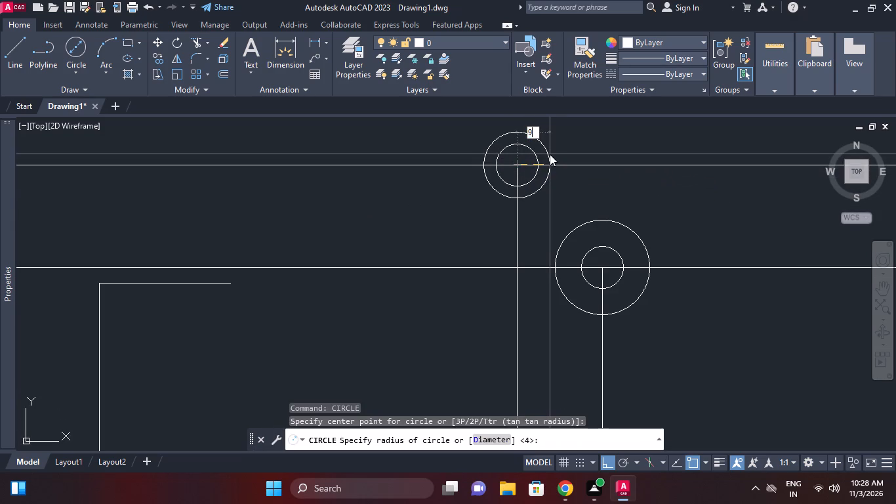
{"action": "key", "text": "Return"}
Draw two concentric circles, 8 mm diameter and 9 mm radius, centred on the bottom end of the offset vertical line.
{"action": "scroll", "coordinate": [578, 121], "scroll_direction": "down", "scroll_amount": 3}
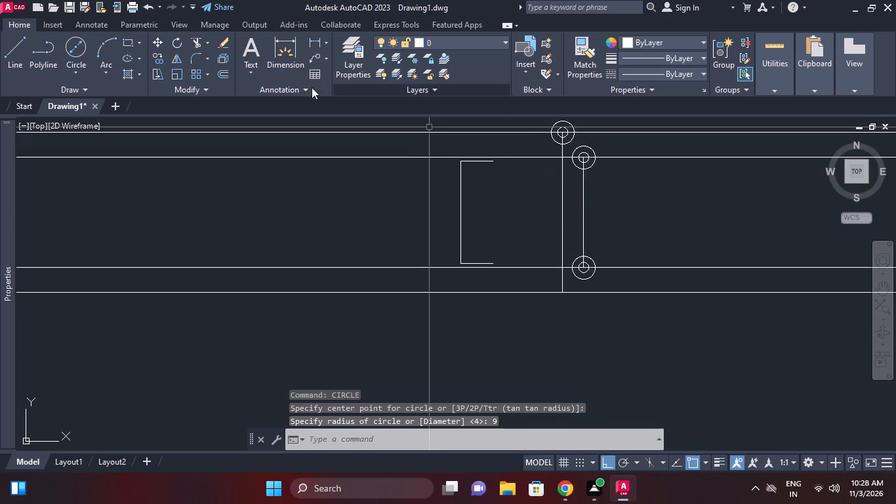
{"action": "left_click", "coordinate": [64, 47]}
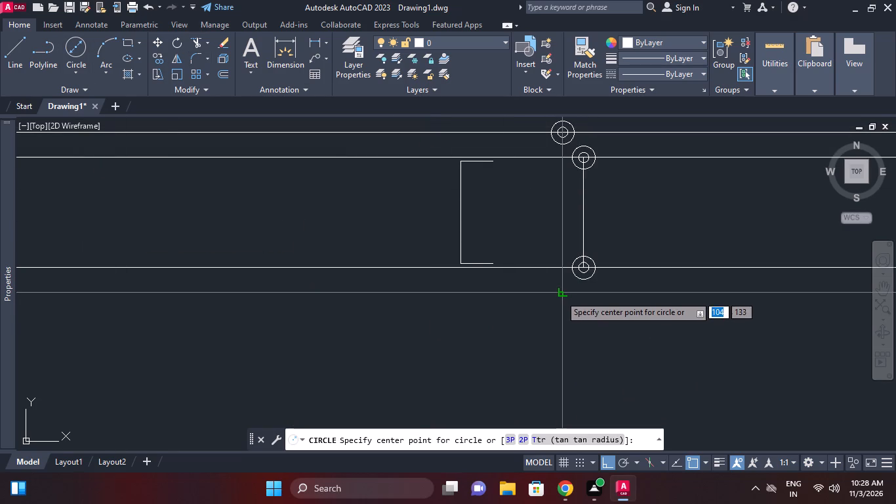
{"action": "left_click", "coordinate": [560, 292]}
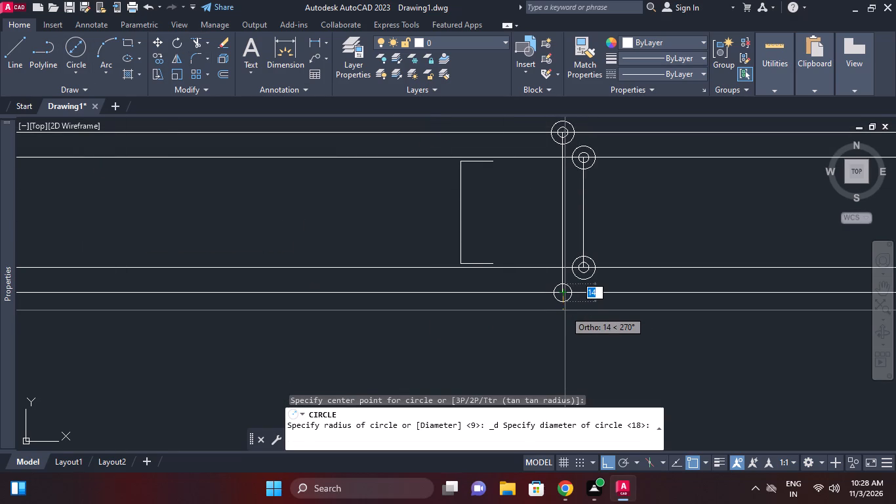
{"action": "key", "text": "8"}
{"action": "key", "text": "Return"}
{"action": "key", "text": "Return"}
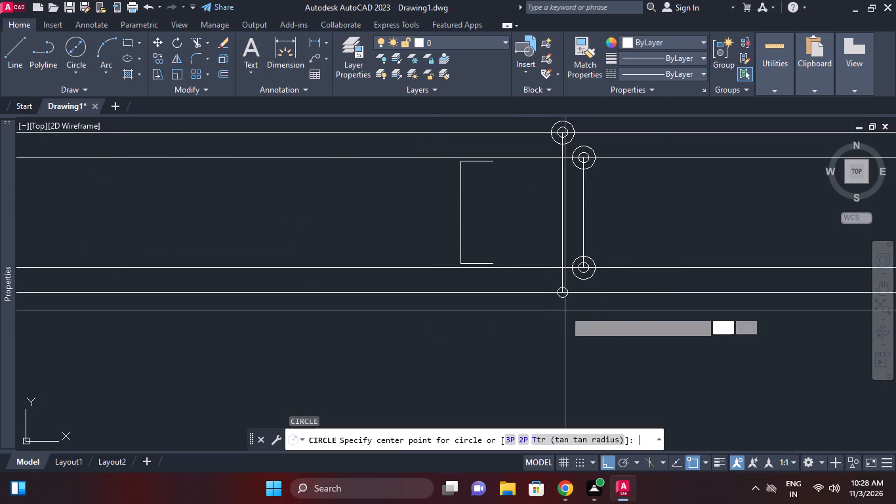
{"action": "scroll", "coordinate": [584, 312], "scroll_direction": "up", "scroll_amount": 2}
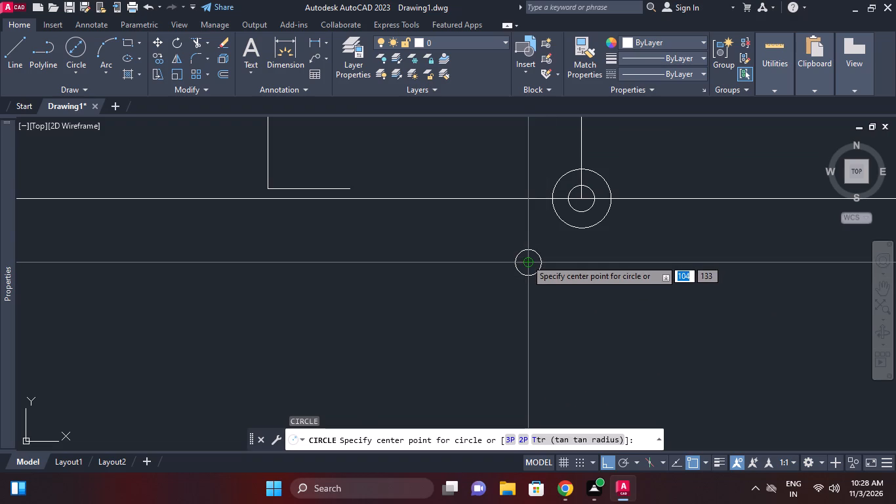
{"action": "left_click", "coordinate": [526, 259]}
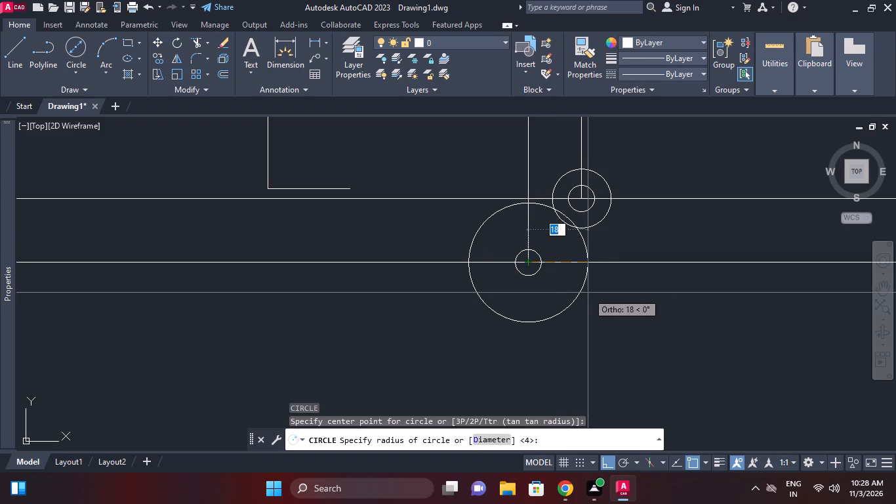
{"action": "key", "text": "9"}
{"action": "key", "text": "Return"}
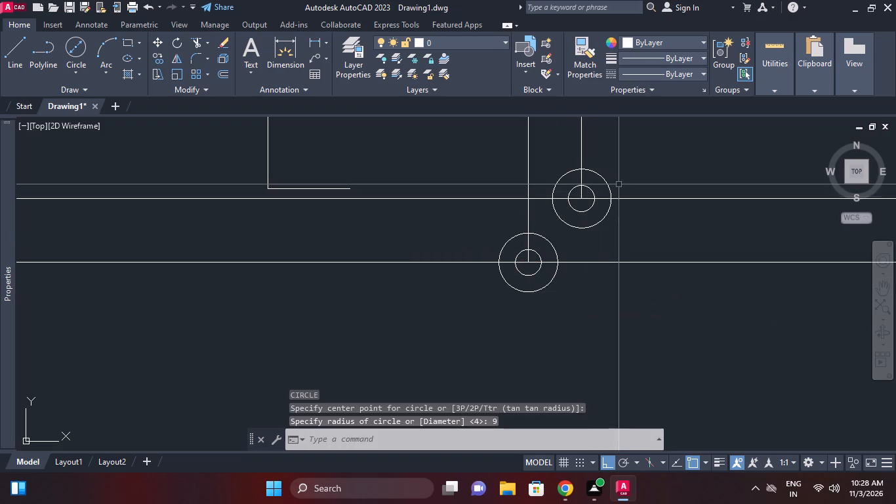
Erase the offset vertical construction line between the two new circle pairs.
{"action": "scroll", "coordinate": [592, 205], "scroll_direction": "down", "scroll_amount": 2}
{"action": "middle_click_drag", "start_coordinate": [575, 233], "coordinate": [558, 269]}
{"action": "middle_click_drag", "start_coordinate": [533, 181], "coordinate": [532, 276]}
{"action": "scroll", "coordinate": [579, 229], "scroll_direction": "up", "scroll_amount": 1}
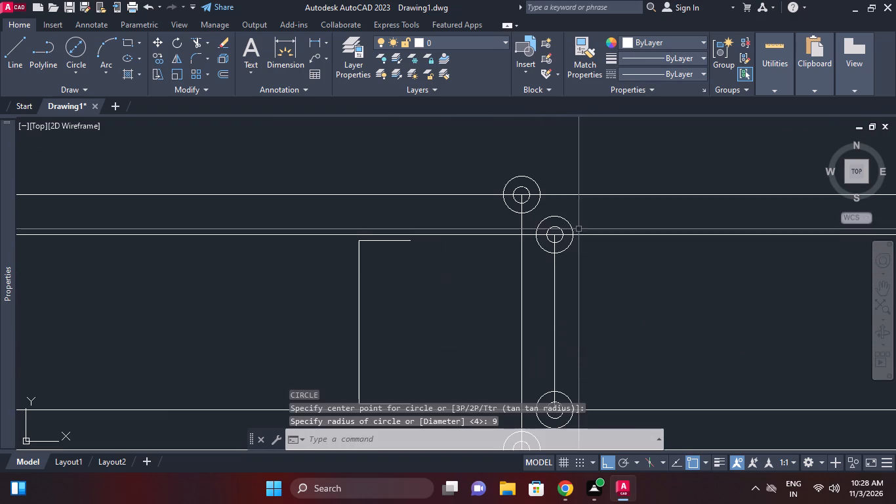
{"action": "middle_click_drag", "start_coordinate": [551, 263], "coordinate": [547, 190]}
{"action": "left_click", "coordinate": [535, 228]}
{"action": "left_click", "coordinate": [474, 202]}
{"action": "right_click", "coordinate": [632, 222]}
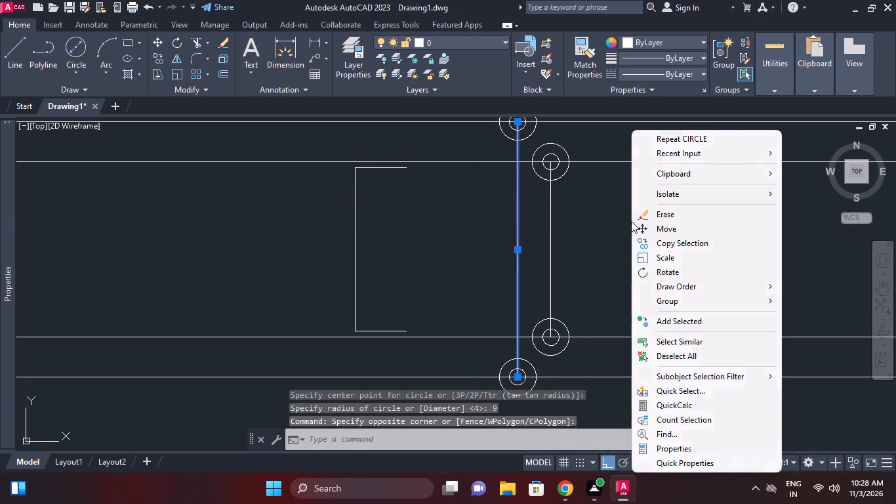
{"action": "left_click", "coordinate": [663, 211]}
Erase the four horizontal construction lines running through the circle centres.
{"action": "scroll", "coordinate": [648, 200], "scroll_direction": "down", "scroll_amount": 1}
{"action": "left_click", "coordinate": [655, 171]}
{"action": "left_click", "coordinate": [613, 119]}
{"action": "left_click_drag", "start_coordinate": [670, 179], "coordinate": [665, 172]}
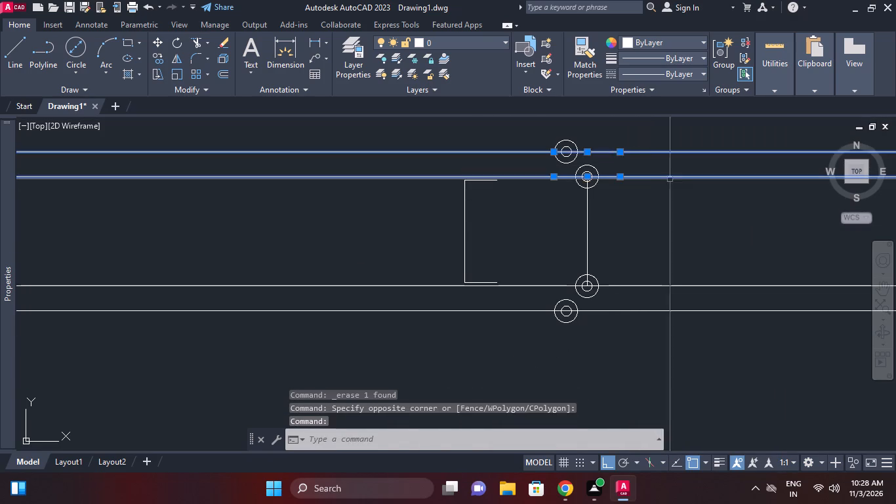
{"action": "left_click", "coordinate": [643, 149]}
{"action": "left_click", "coordinate": [669, 198]}
{"action": "middle_click_drag", "start_coordinate": [653, 221], "coordinate": [643, 177]}
{"action": "left_click_drag", "start_coordinate": [672, 284], "coordinate": [671, 273]}
{"action": "left_click", "coordinate": [649, 222]}
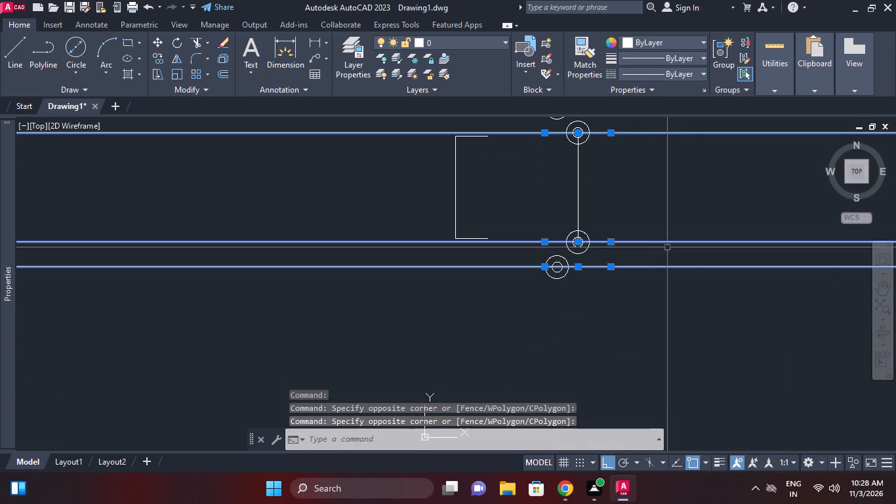
{"action": "right_click", "coordinate": [676, 178]}
{"action": "left_click", "coordinate": [707, 232]}
Erase the vertical line joining the centres of the two rightmost circle pairs.
{"action": "middle_click_drag", "start_coordinate": [511, 195], "coordinate": [521, 252]}
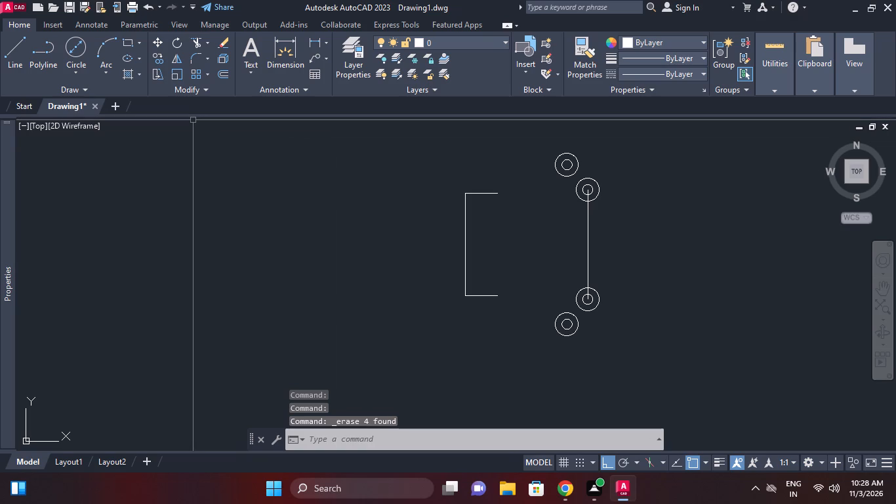
{"action": "left_click", "coordinate": [590, 214]}
{"action": "left_click", "coordinate": [582, 210]}
{"action": "right_click", "coordinate": [691, 223]}
{"action": "left_click", "coordinate": [725, 215]}
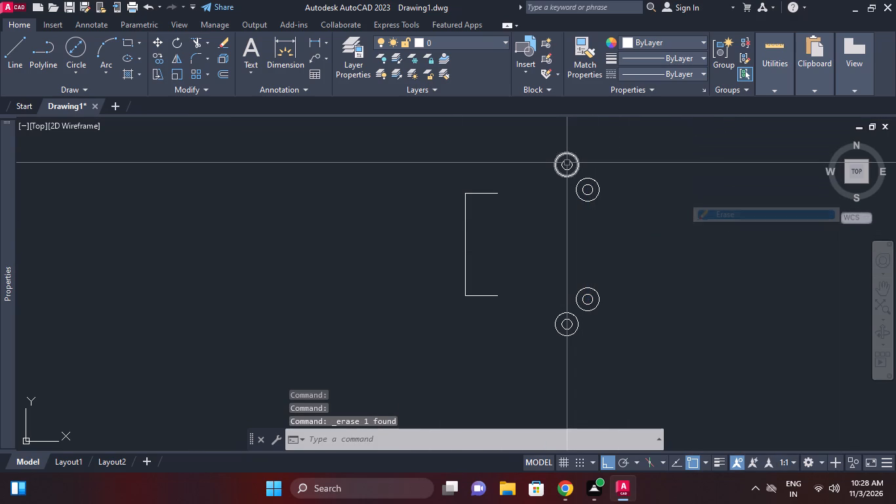
Draw a vertical line joining the right quadrants of the two rightmost outer circles, from the lower one to the upper one.
{"action": "left_click", "coordinate": [0, 51]}
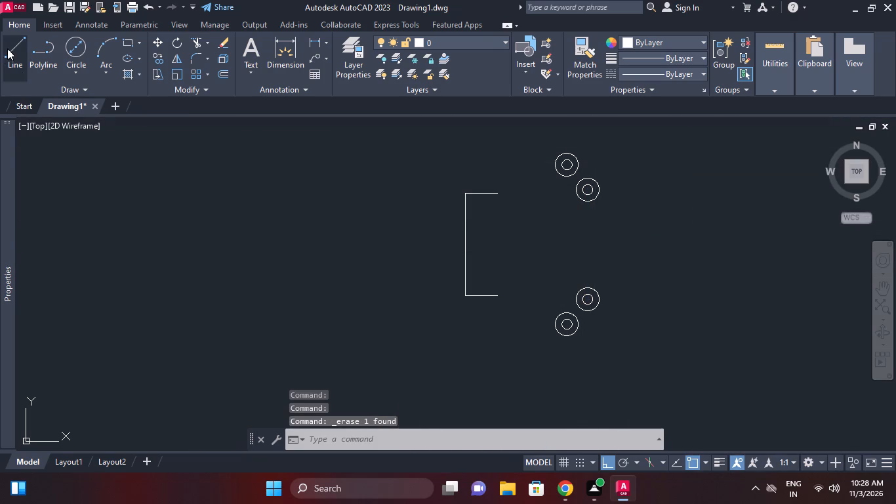
{"action": "left_click", "coordinate": [7, 49]}
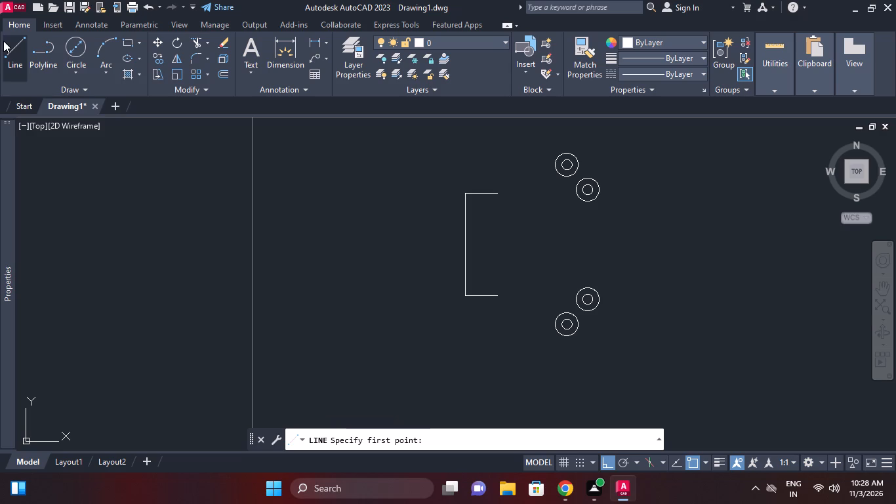
{"action": "scroll", "coordinate": [638, 289], "scroll_direction": "up", "scroll_amount": 2}
{"action": "left_click", "coordinate": [533, 314]}
{"action": "middle_click_drag", "start_coordinate": [578, 240], "coordinate": [578, 318]}
{"action": "scroll", "coordinate": [567, 226], "scroll_direction": "down", "scroll_amount": 1}
{"action": "middle_click_drag", "start_coordinate": [567, 226], "coordinate": [561, 312]}
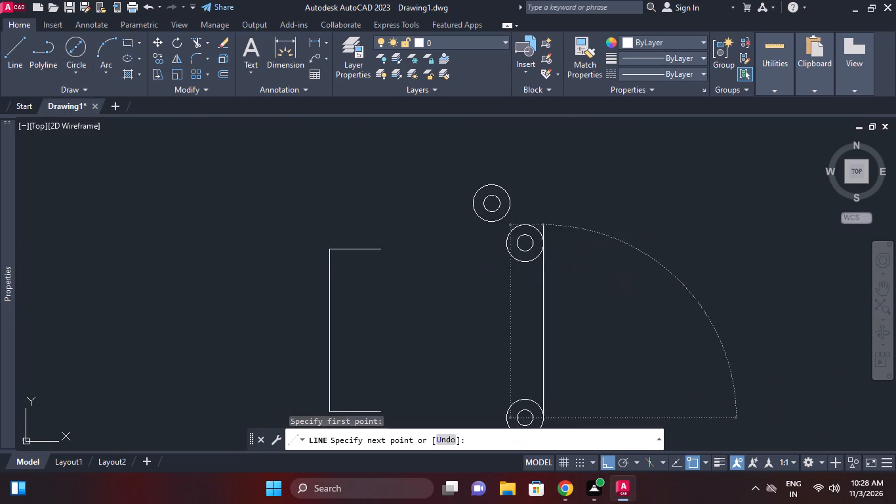
{"action": "scroll", "coordinate": [552, 251], "scroll_direction": "up", "scroll_amount": 1}
{"action": "left_click", "coordinate": [539, 236]}
{"action": "right_click", "coordinate": [547, 233]}
{"action": "left_click", "coordinate": [576, 237]}
Draw a line from the free end of the upper flange tangent to the outer circle of the topmost pair.
{"action": "right_click", "coordinate": [569, 231]}
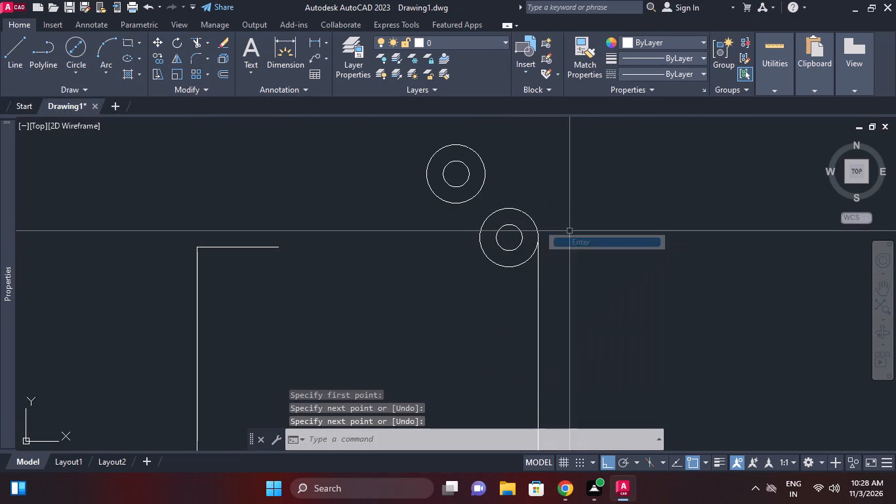
{"action": "left_click", "coordinate": [645, 226]}
{"action": "left_click", "coordinate": [640, 218]}
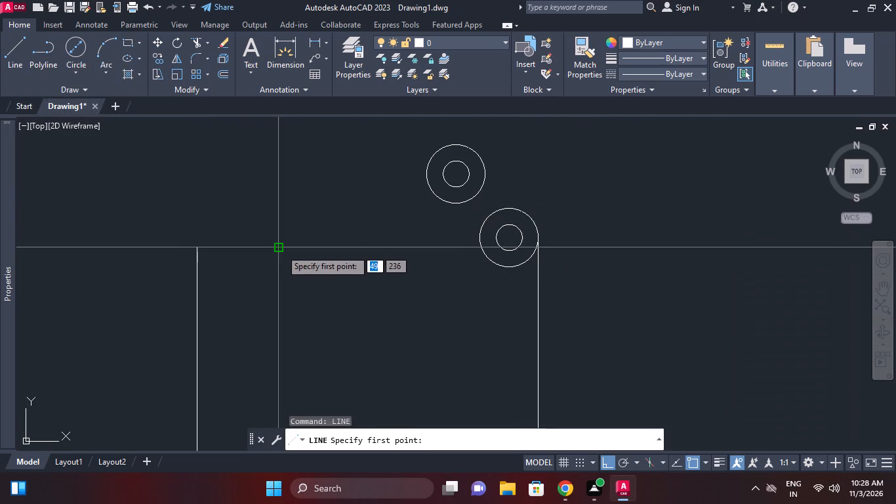
{"action": "left_click", "coordinate": [281, 249]}
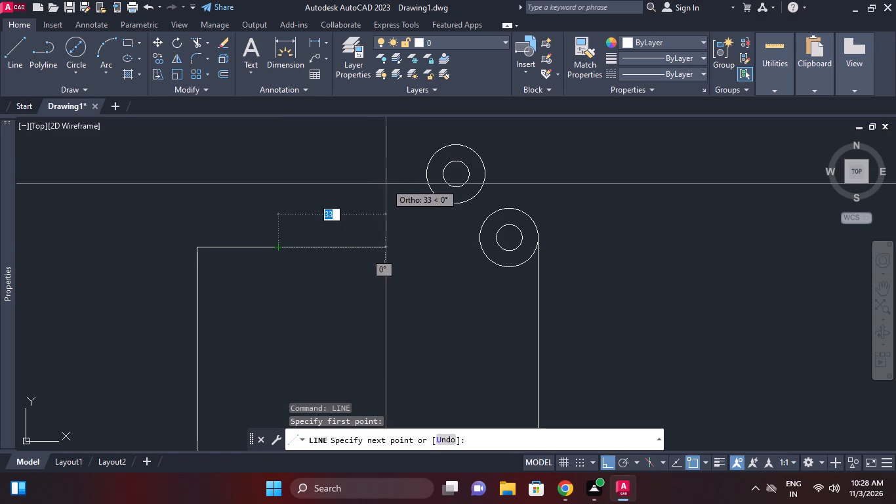
{"action": "right_click", "coordinate": [386, 184], "text": "ctrl"}
{"action": "left_click", "coordinate": [447, 343]}
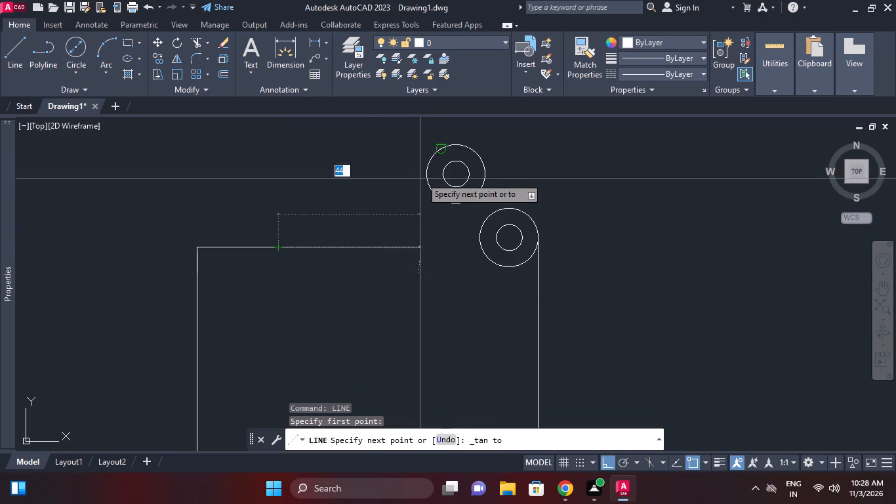
{"action": "left_click", "coordinate": [426, 173]}
{"action": "right_click", "coordinate": [426, 173]}
{"action": "left_click", "coordinate": [459, 190]}
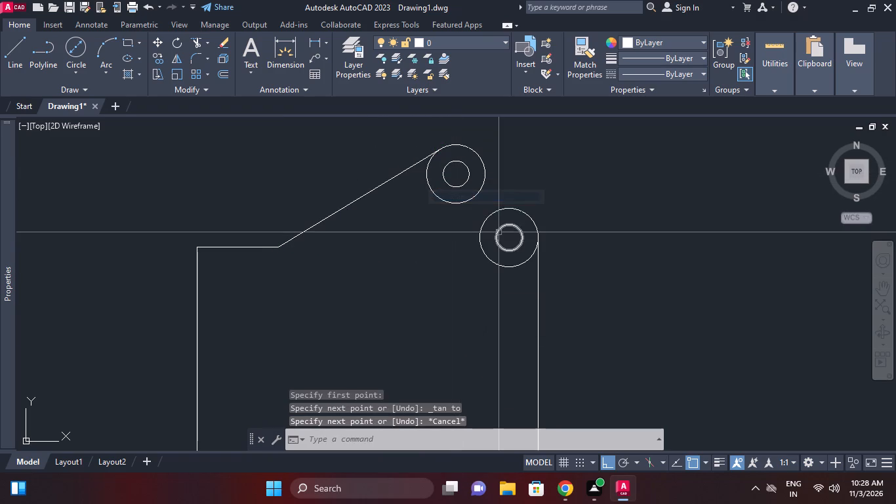
Draw a line from the free end of the lower flange tangent to the outer circle of the bottommost pair.
{"action": "scroll", "coordinate": [435, 247], "scroll_direction": "down", "scroll_amount": 2}
{"action": "middle_click_drag", "start_coordinate": [435, 247], "coordinate": [449, 196]}
{"action": "middle_click_drag", "start_coordinate": [428, 234], "coordinate": [438, 210]}
{"action": "scroll", "coordinate": [410, 266], "scroll_direction": "up", "scroll_amount": 1}
{"action": "key", "text": "space"}
{"action": "left_click", "coordinate": [388, 280]}
{"action": "right_click", "coordinate": [424, 322], "text": "ctrl"}
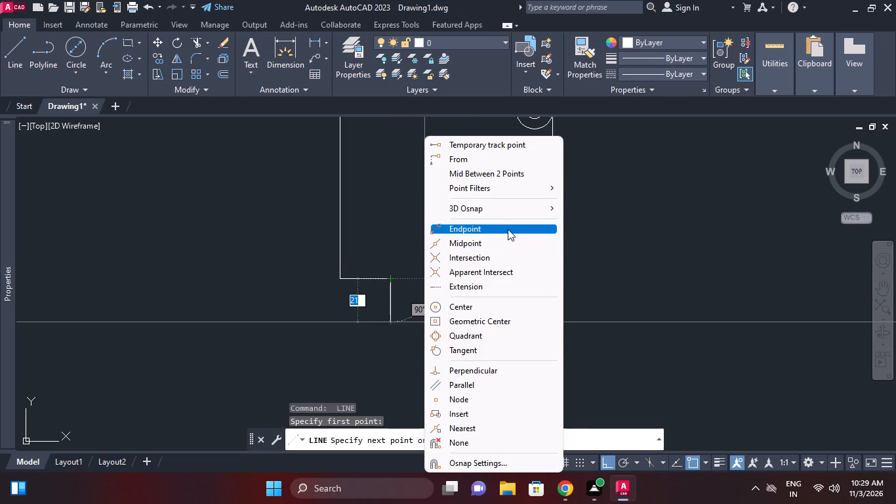
{"action": "left_click", "coordinate": [478, 352]}
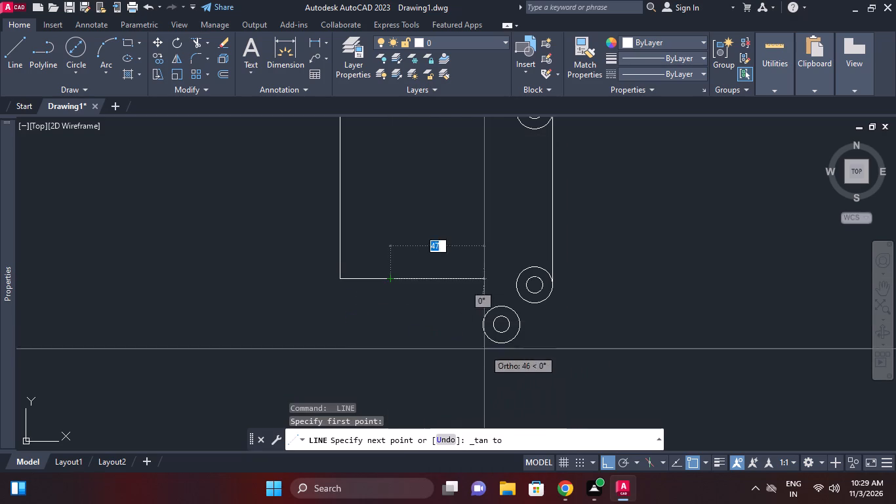
{"action": "left_click", "coordinate": [489, 340]}
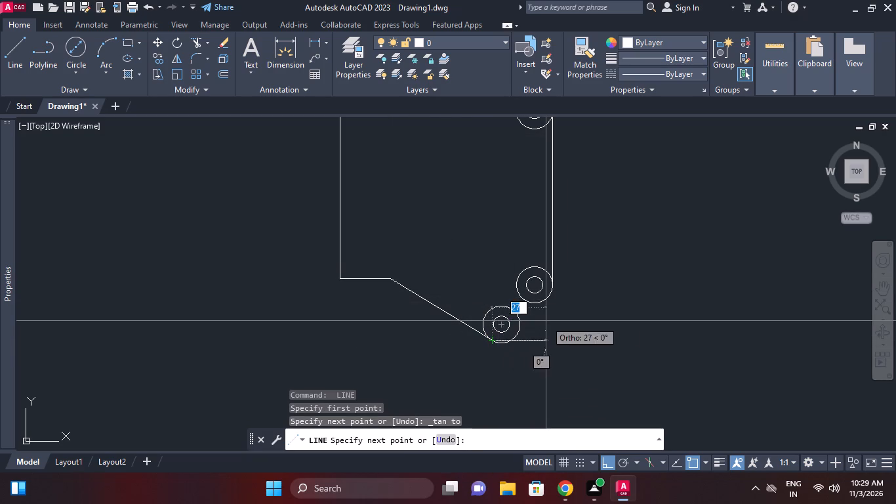
{"action": "key", "text": "Escape"}
Draw a line tangent to the outer circles of the two lower circle pairs, on their outer side.
{"action": "key", "text": "space"}
{"action": "right_click", "coordinate": [541, 331], "text": "ctrl"}
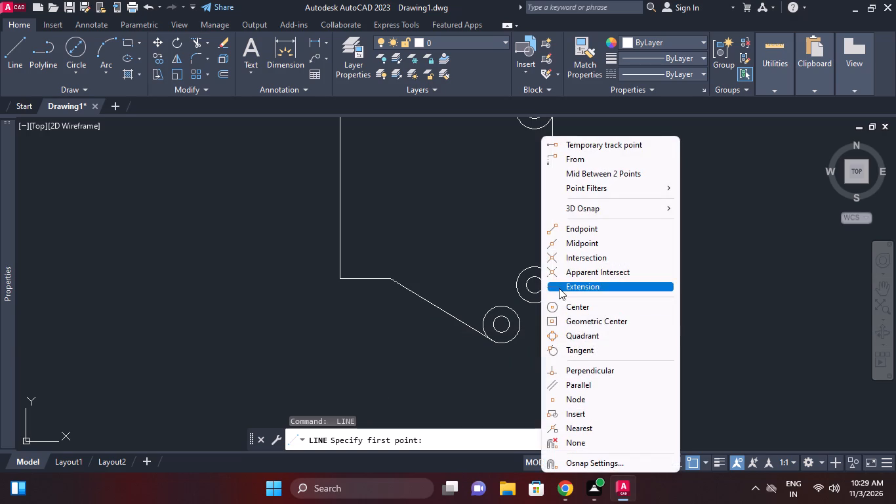
{"action": "left_click", "coordinate": [561, 344]}
{"action": "left_click", "coordinate": [510, 345]}
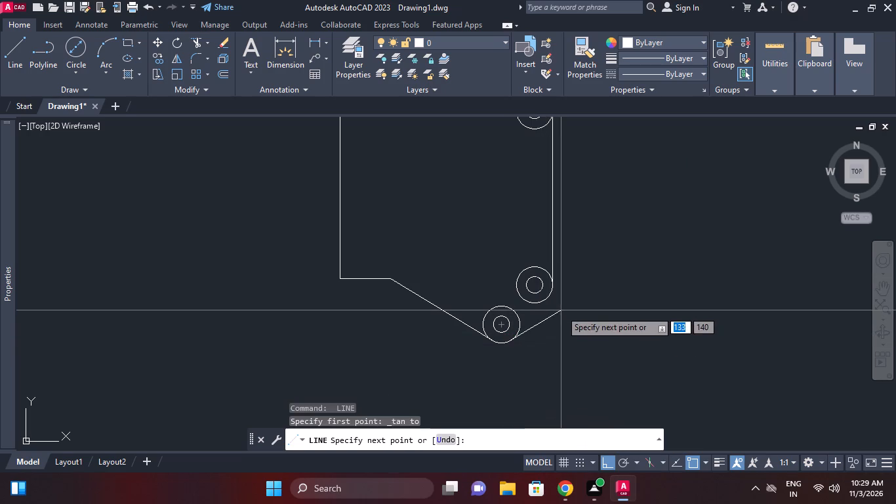
{"action": "right_click", "coordinate": [561, 310], "text": "ctrl"}
{"action": "left_click", "coordinate": [593, 349]}
{"action": "left_click", "coordinate": [536, 305]}
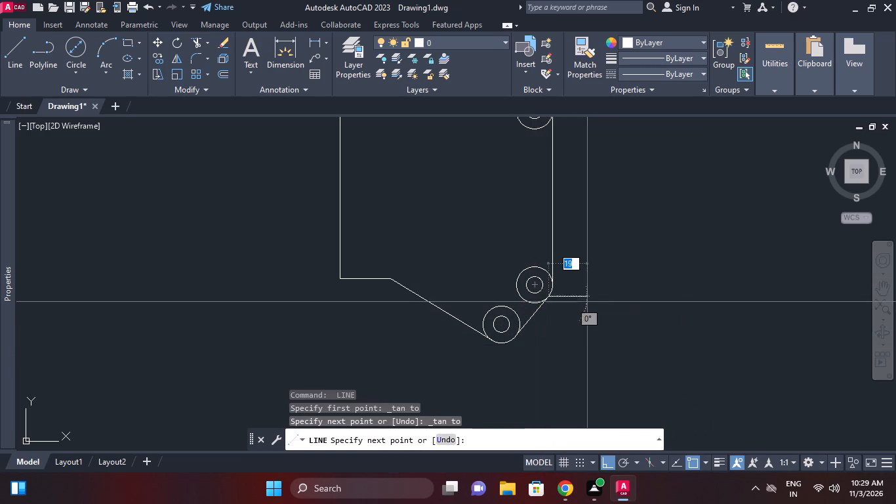
{"action": "key", "text": "Escape"}
Draw a line tangent from the outer circle of the upper rightmost pair to the right quadrant of the topmost pair's outer circle.
{"action": "key", "text": "space"}
{"action": "middle_click_drag", "start_coordinate": [607, 262], "coordinate": [607, 282]}
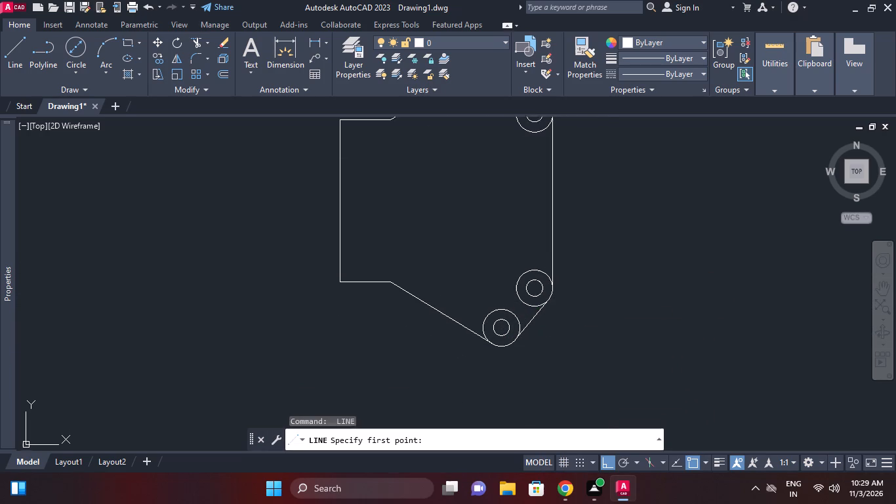
{"action": "middle_click_drag", "start_coordinate": [607, 282], "coordinate": [613, 341]}
{"action": "middle_click_drag", "start_coordinate": [554, 227], "coordinate": [559, 281]}
{"action": "scroll", "coordinate": [561, 224], "scroll_direction": "up", "scroll_amount": 2}
{"action": "right_click", "coordinate": [561, 224], "text": "ctrl"}
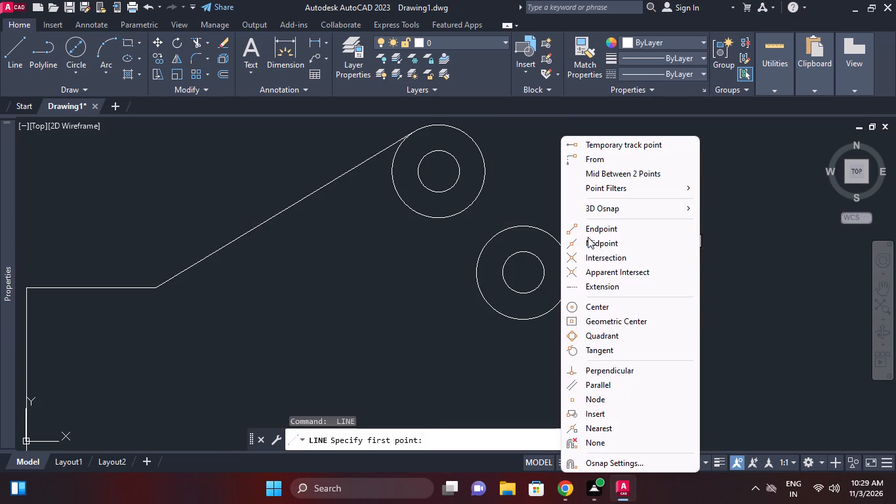
{"action": "left_click", "coordinate": [608, 345]}
{"action": "left_click", "coordinate": [549, 238]}
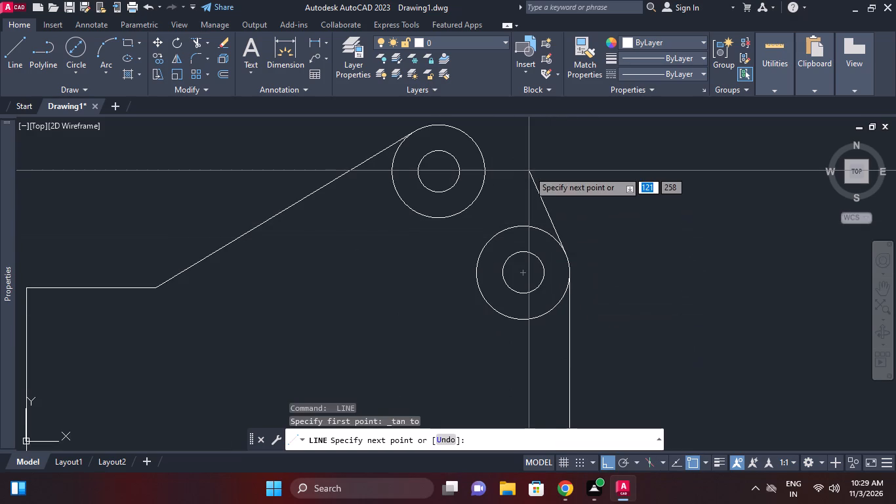
{"action": "right_click", "coordinate": [529, 171], "text": "ctrl"}
{"action": "left_click_drag", "start_coordinate": [594, 346], "coordinate": [590, 341]}
{"action": "left_click", "coordinate": [481, 148]}
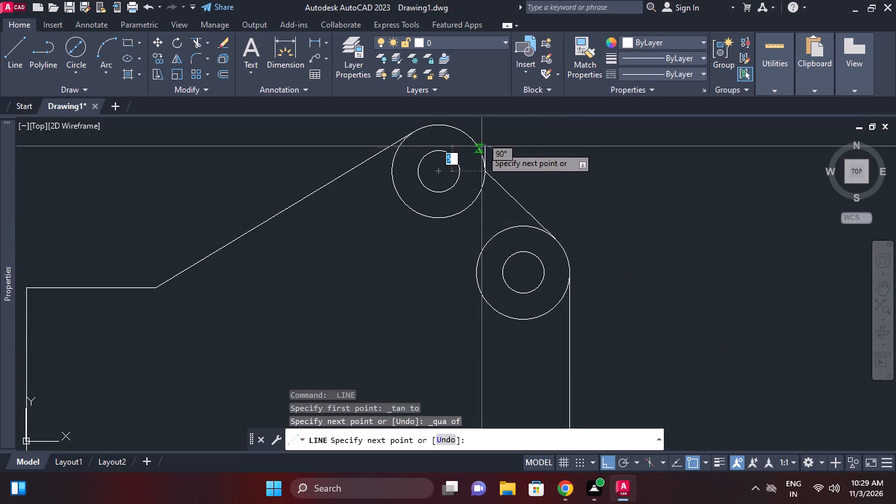
{"action": "right_click", "coordinate": [506, 133]}
{"action": "left_click", "coordinate": [533, 159]}
Stretch the upper end of the line between the two upper circle pairs to a tangent point on the topmost outer circle.
{"action": "middle_click_drag", "start_coordinate": [517, 177], "coordinate": [531, 224]}
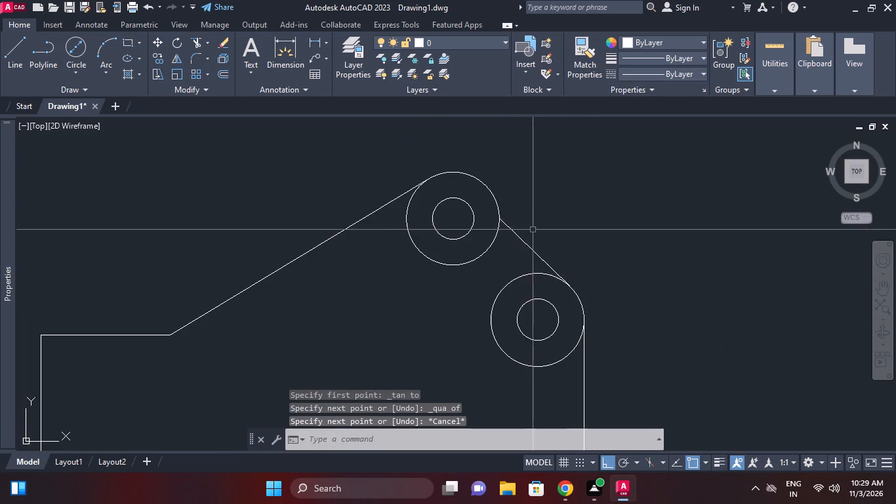
{"action": "left_click", "coordinate": [528, 232]}
{"action": "left_click", "coordinate": [513, 232]}
{"action": "left_click", "coordinate": [498, 219]}
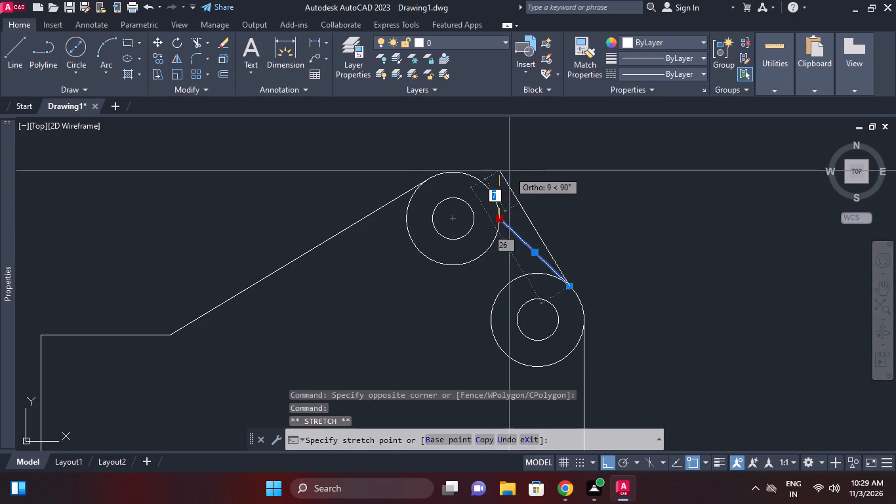
{"action": "right_click", "coordinate": [509, 171], "text": "ctrl"}
{"action": "left_click", "coordinate": [577, 349]}
{"action": "left_click", "coordinate": [495, 197]}
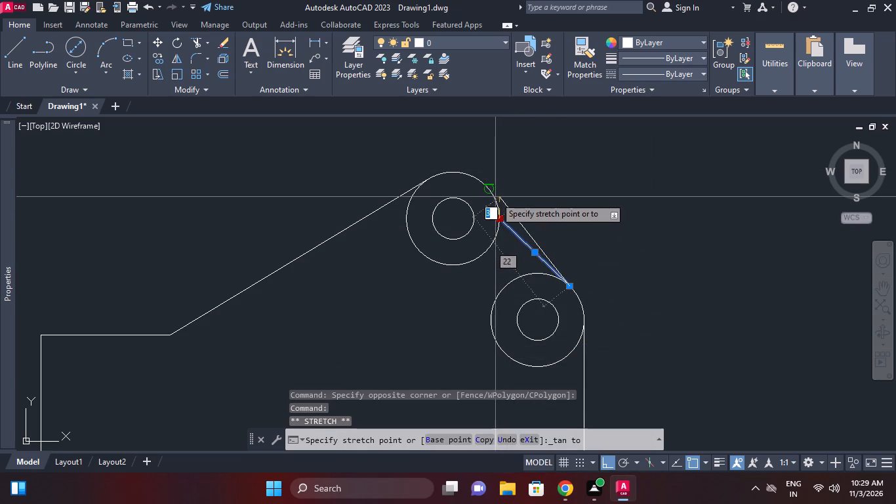
{"action": "scroll", "coordinate": [560, 201], "scroll_direction": "down", "scroll_amount": 1}
{"action": "key", "text": "Escape"}
{"action": "scroll", "coordinate": [559, 215], "scroll_direction": "down", "scroll_amount": 1}
{"action": "middle_click_drag", "start_coordinate": [559, 215], "coordinate": [556, 181]}
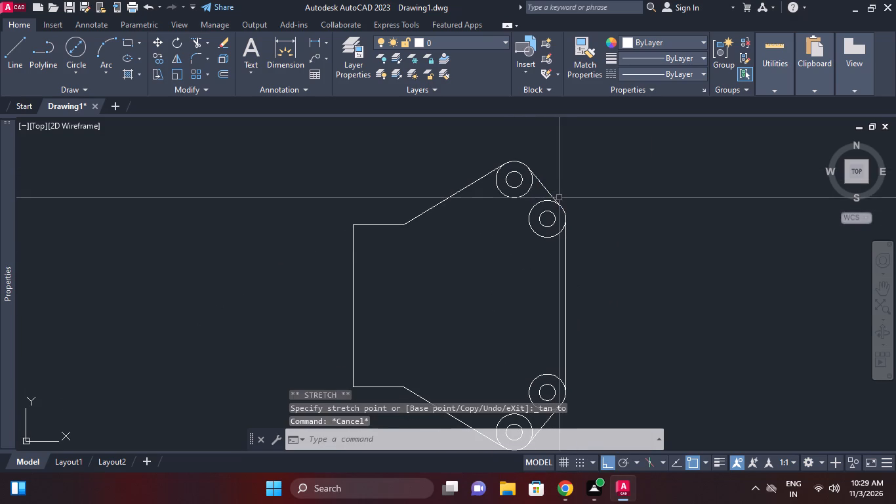
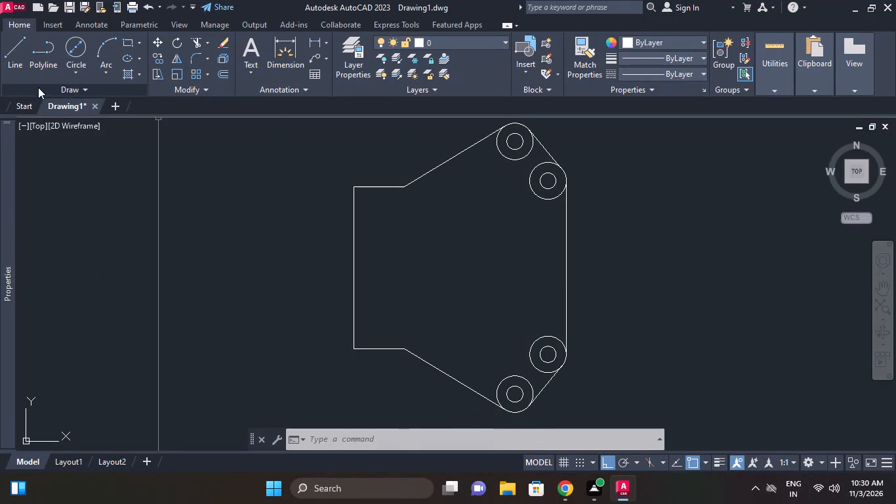
Draw a vertical construction line through the outline's right edge line.
{"action": "left_click", "coordinate": [62, 87]}
{"action": "left_click", "coordinate": [40, 106]}
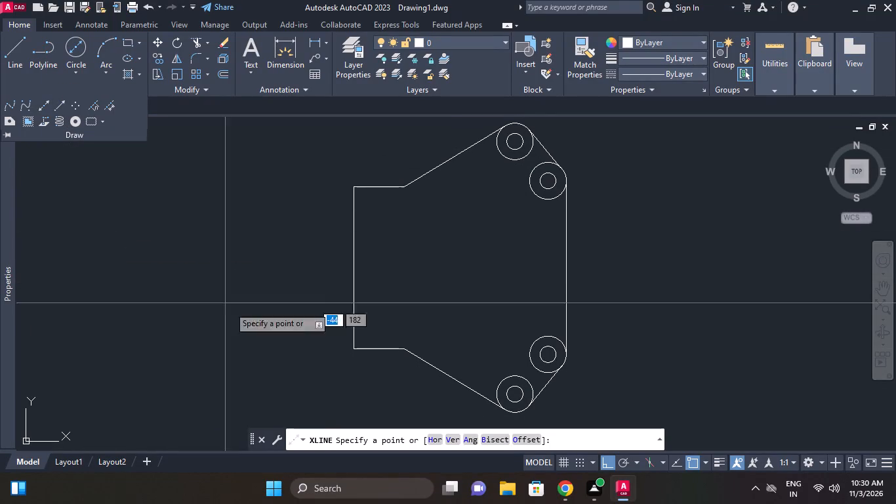
{"action": "left_click", "coordinate": [447, 438]}
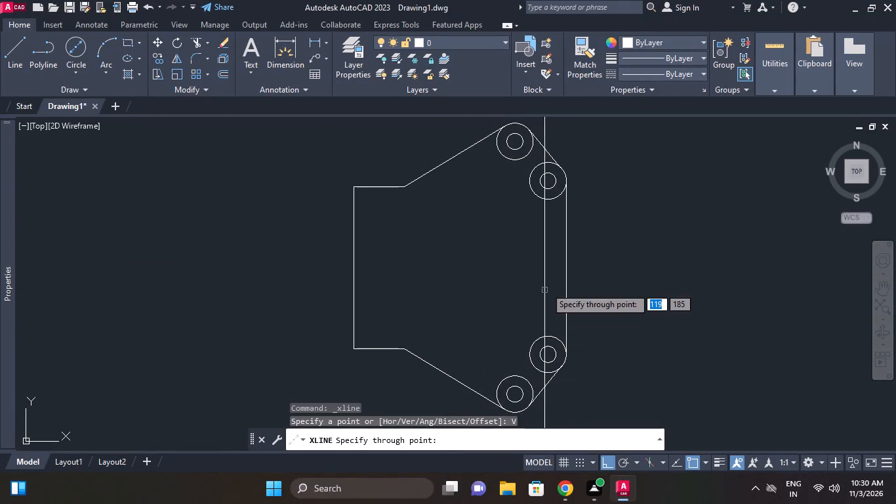
{"action": "left_click", "coordinate": [568, 257]}
{"action": "right_click", "coordinate": [603, 206]}
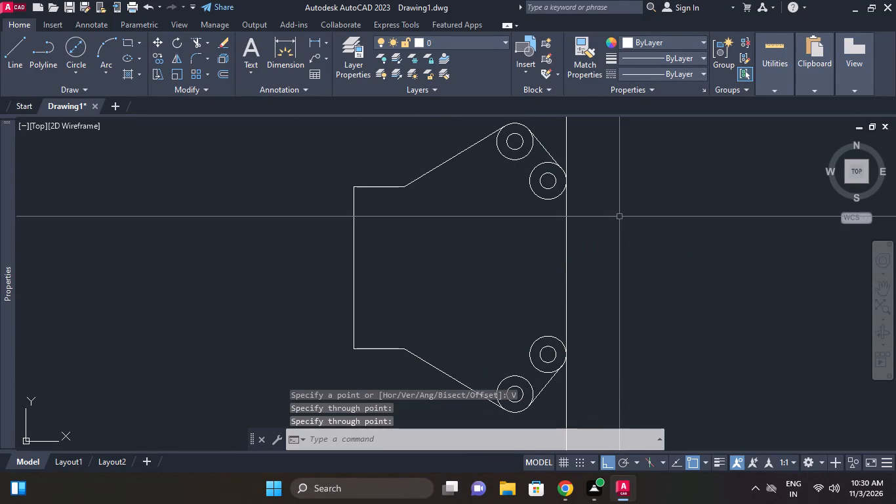
Offset the vertical construction line 20 mm inward, toward the 80 mm left edge.
{"action": "left_click", "coordinate": [223, 75]}
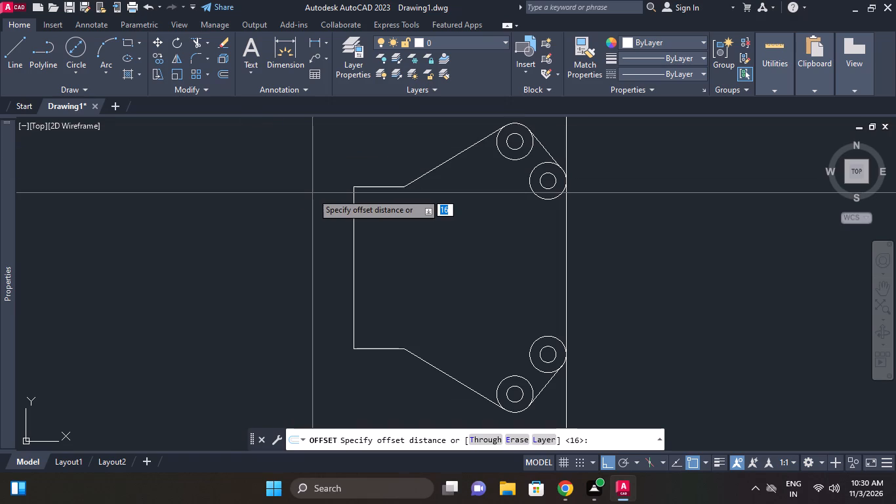
{"action": "type", "text": "20"}
{"action": "key", "text": "Return"}
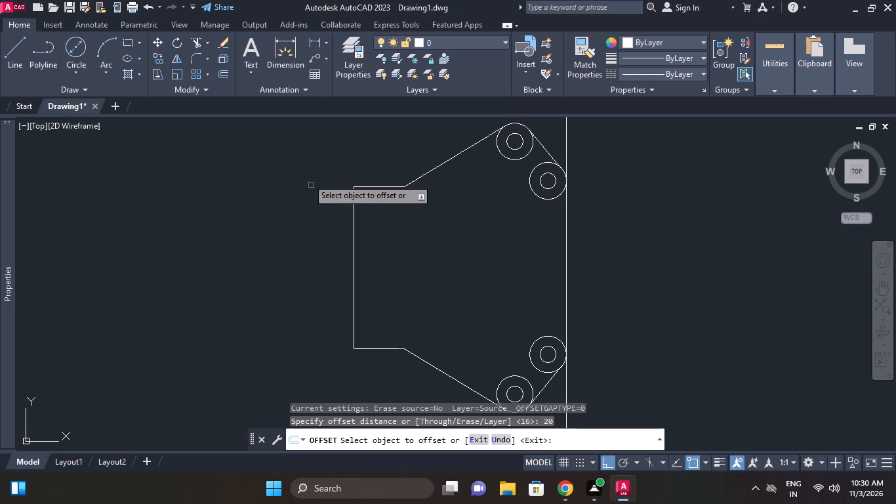
{"action": "left_click", "coordinate": [564, 222]}
{"action": "left_click", "coordinate": [512, 222]}
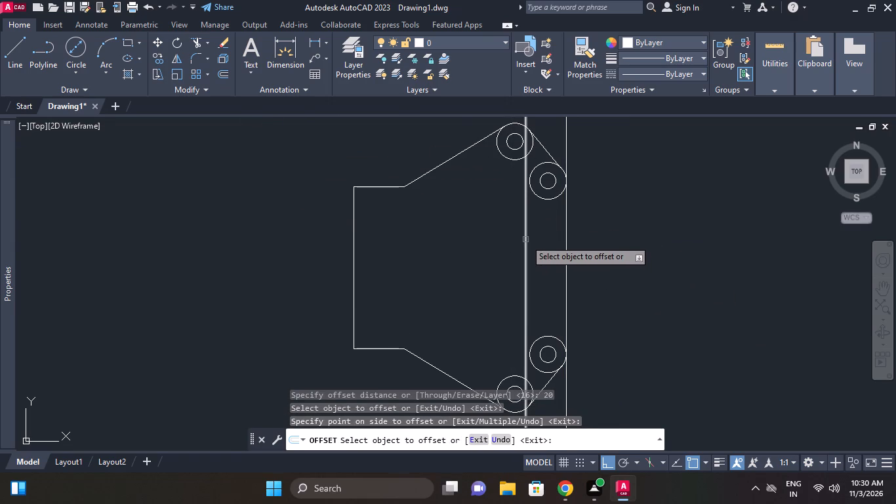
Offset the new vertical construction line a further 54.15 mm toward the left edge.
{"action": "left_click", "coordinate": [525, 240]}
{"action": "type", "text": "54.15"}
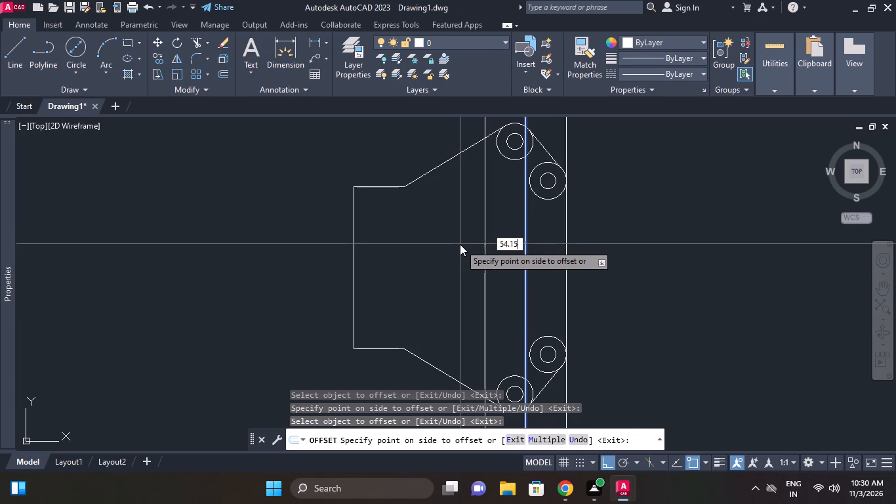
{"action": "key", "text": "Return"}
{"action": "right_click", "coordinate": [651, 201]}
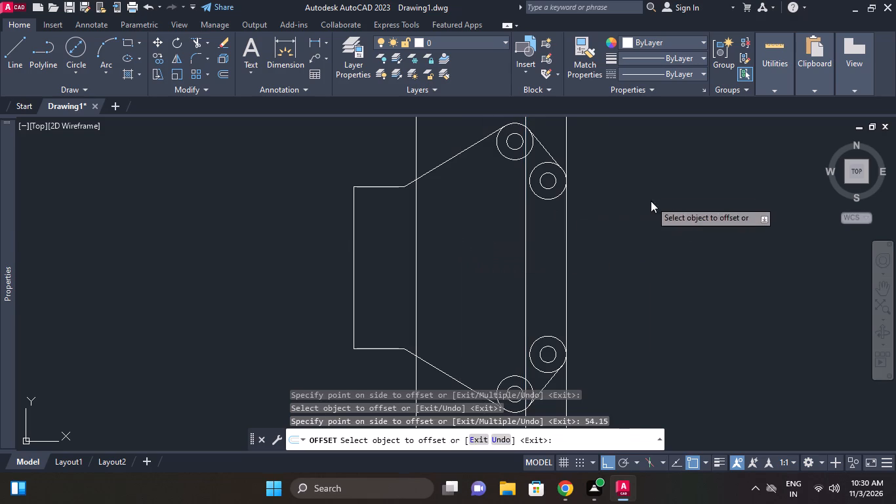
{"action": "left_click", "coordinate": [678, 211]}
Erase the original vertical construction line lying on the outline's right edge.
{"action": "left_click", "coordinate": [566, 150]}
{"action": "right_click", "coordinate": [617, 133]}
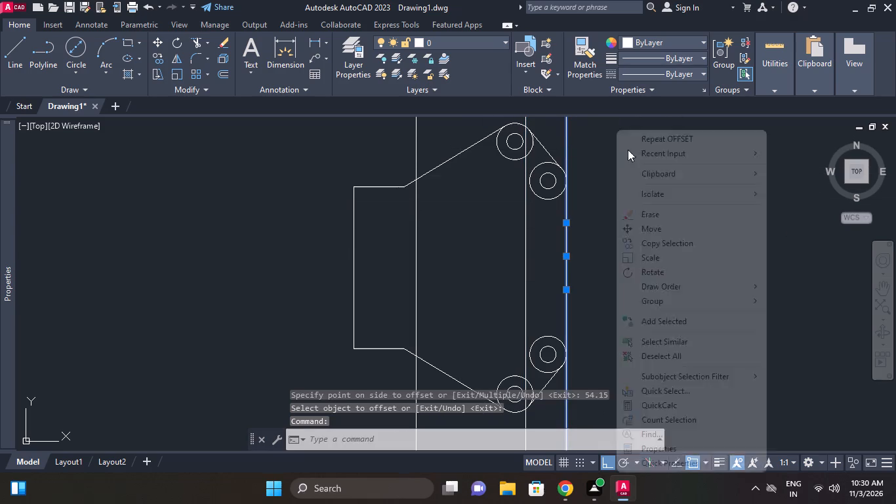
{"action": "left_click", "coordinate": [653, 211]}
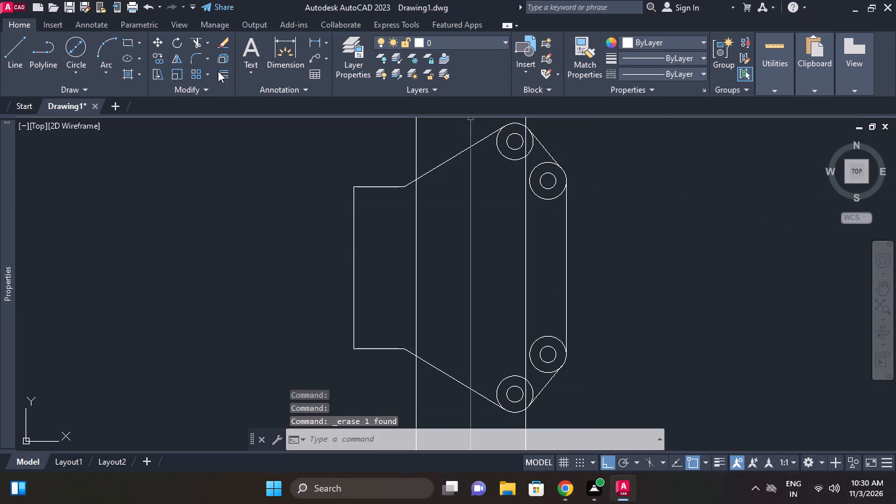
Offset the upper and lower slanted lines running from the flanges 10 mm toward the inside of the part.
{"action": "left_click", "coordinate": [218, 71]}
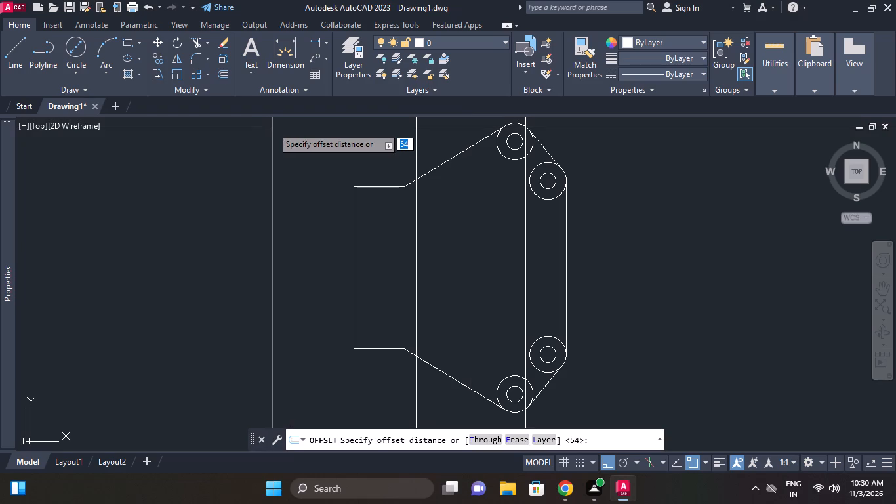
{"action": "type", "text": "10"}
{"action": "key", "text": "Return"}
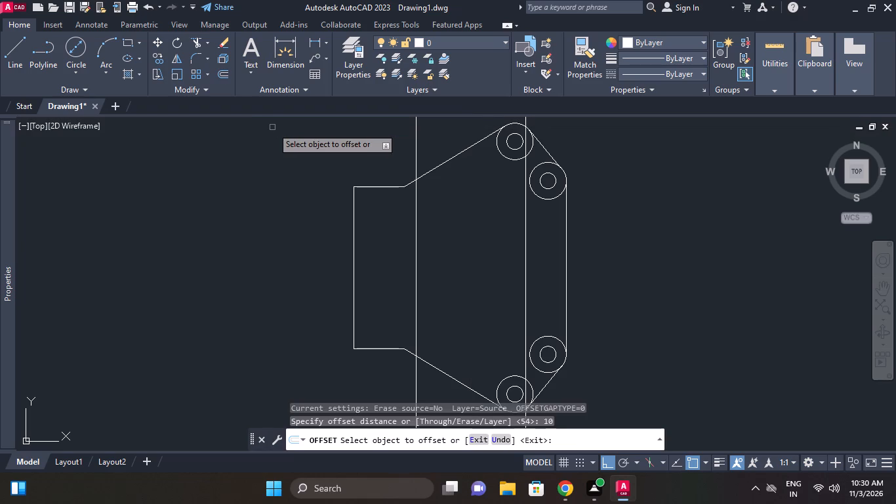
{"action": "left_click", "coordinate": [441, 164]}
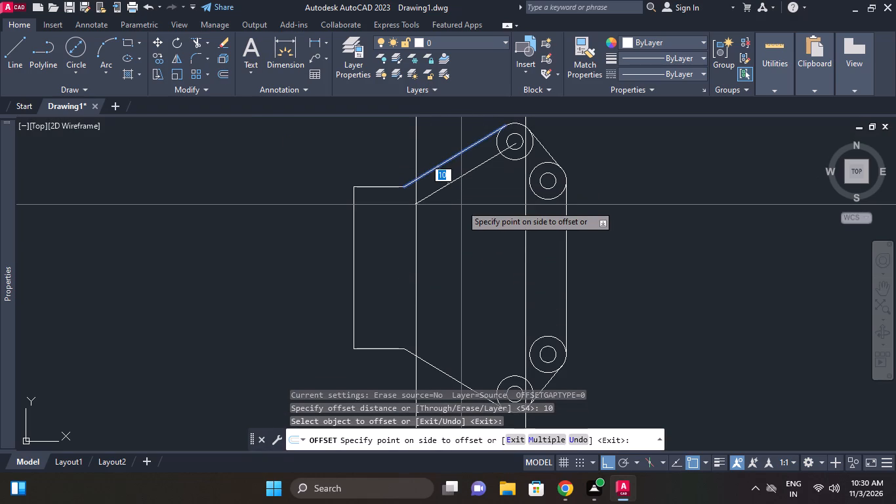
{"action": "left_click", "coordinate": [461, 205]}
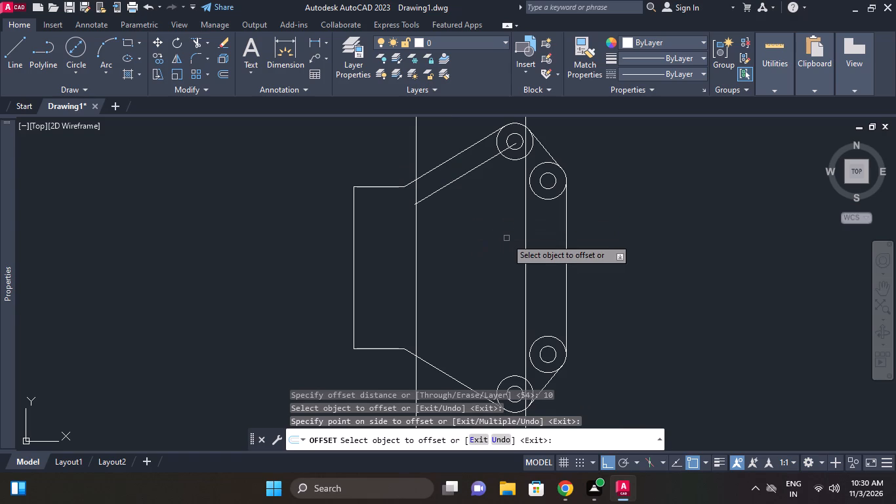
{"action": "middle_click_drag", "start_coordinate": [433, 332], "coordinate": [432, 282]}
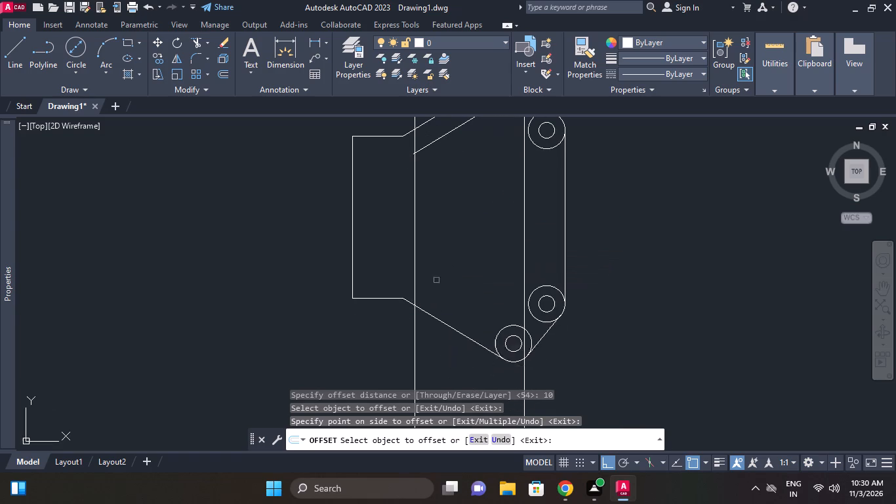
{"action": "left_click", "coordinate": [440, 324]}
{"action": "left_click", "coordinate": [449, 297]}
{"action": "right_click", "coordinate": [466, 246]}
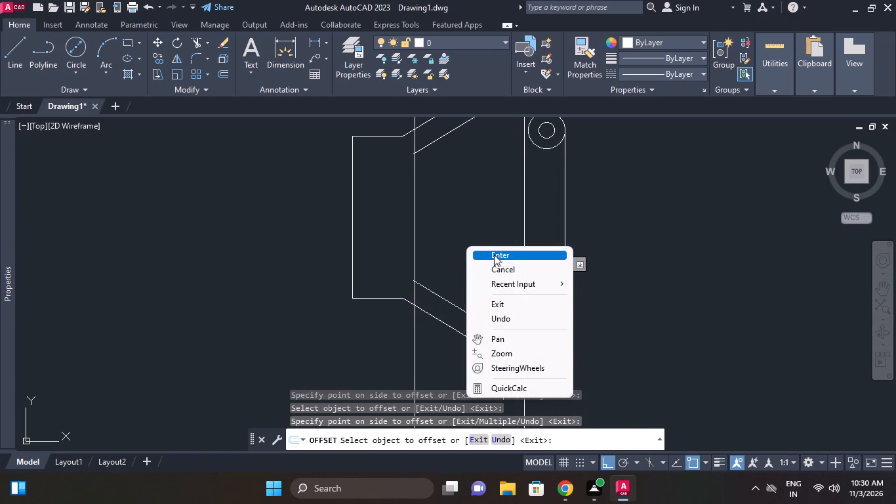
{"action": "left_click", "coordinate": [495, 257]}
Offset the tangent lines joining the two upper circle pairs and the two lower circle pairs 18 mm inward.
{"action": "middle_click_drag", "start_coordinate": [553, 238], "coordinate": [552, 283]}
{"action": "right_click", "coordinate": [656, 239]}
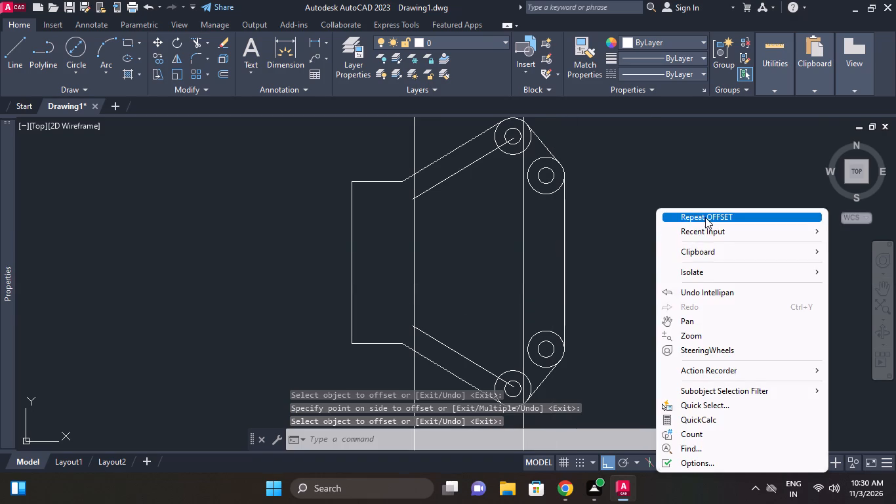
{"action": "left_click", "coordinate": [705, 217]}
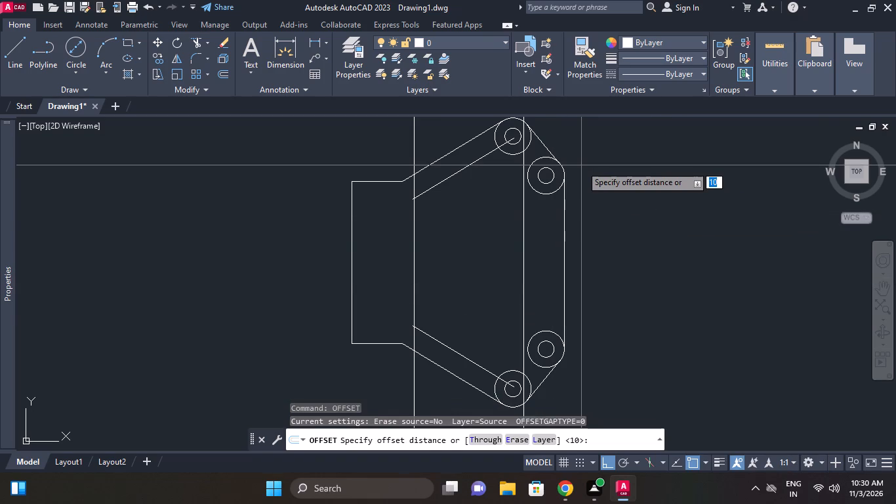
{"action": "type", "text": "18"}
{"action": "key", "text": "Return"}
{"action": "scroll", "coordinate": [565, 143], "scroll_direction": "up", "scroll_amount": 1}
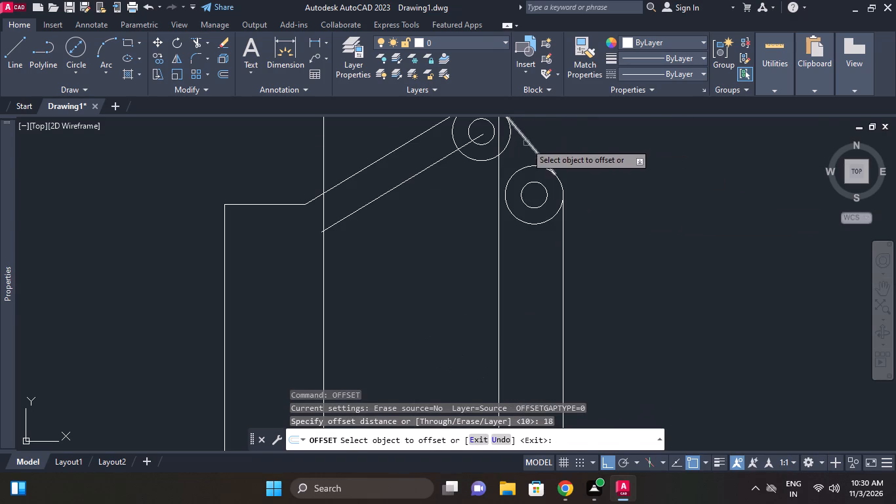
{"action": "left_click", "coordinate": [526, 143]}
{"action": "left_click", "coordinate": [498, 159]}
{"action": "middle_click_drag", "start_coordinate": [512, 187], "coordinate": [560, 104]}
{"action": "scroll", "coordinate": [548, 198], "scroll_direction": "down", "scroll_amount": 1}
{"action": "middle_click_drag", "start_coordinate": [547, 198], "coordinate": [546, 186]}
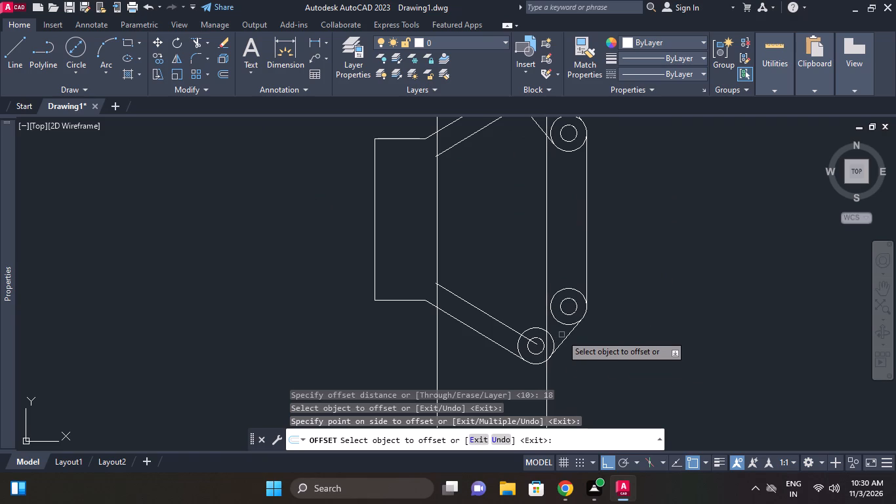
{"action": "left_click", "coordinate": [565, 340]}
{"action": "left_click", "coordinate": [544, 298]}
{"action": "right_click", "coordinate": [612, 232]}
{"action": "left_click", "coordinate": [625, 242]}
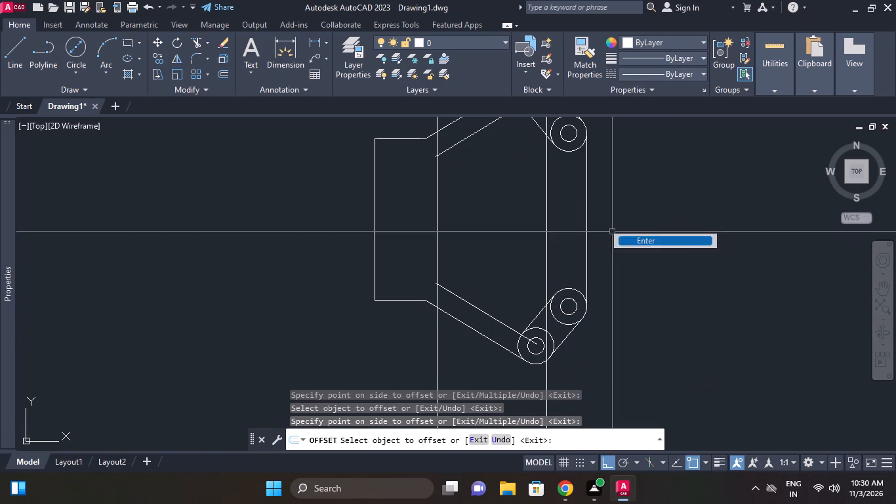
Trim the short ends of the upper and lower inner slanted lines that overhang the left construction line.
{"action": "scroll", "coordinate": [627, 243], "scroll_direction": "down", "scroll_amount": 1}
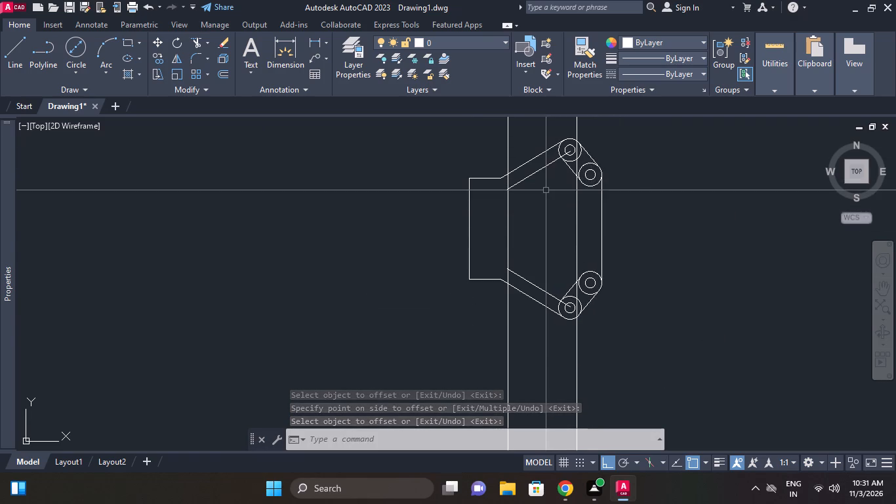
{"action": "scroll", "coordinate": [546, 190], "scroll_direction": "up", "scroll_amount": 1}
{"action": "middle_click_drag", "start_coordinate": [546, 190], "coordinate": [546, 232]}
{"action": "scroll", "coordinate": [494, 221], "scroll_direction": "up", "scroll_amount": 2}
{"action": "scroll", "coordinate": [494, 220], "scroll_direction": "down", "scroll_amount": 2}
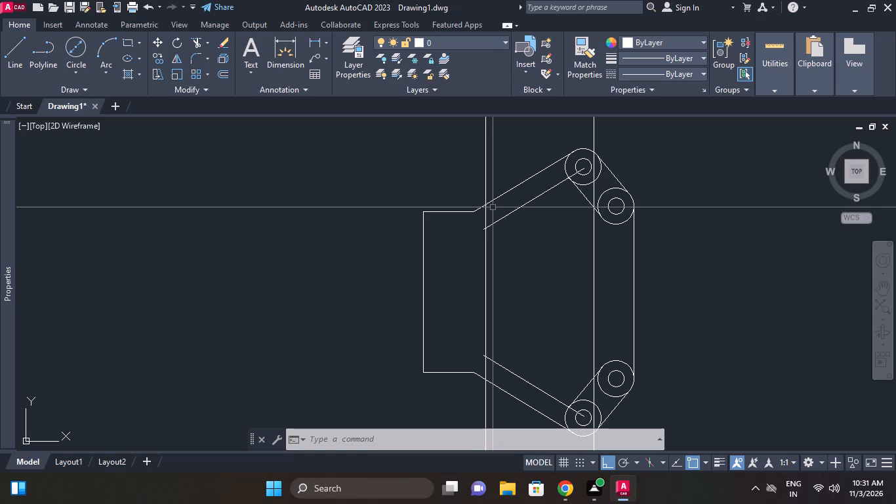
{"action": "scroll", "coordinate": [606, 152], "scroll_direction": "up", "scroll_amount": 1}
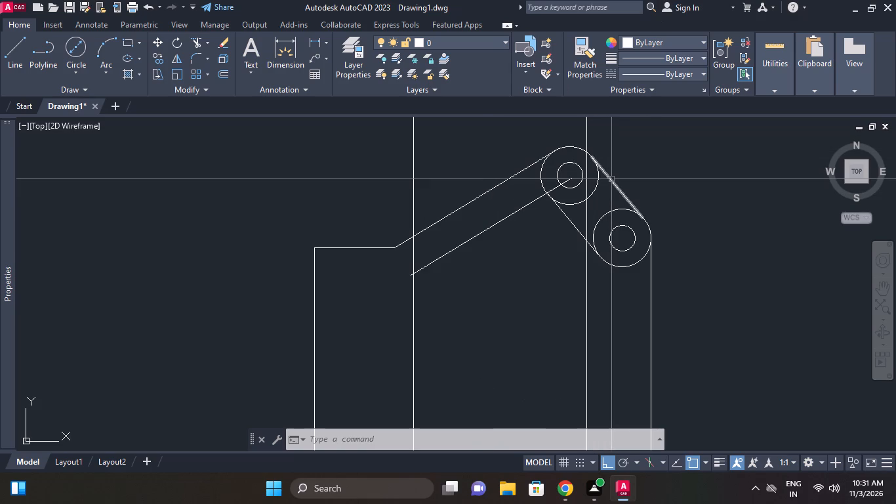
{"action": "middle_click", "coordinate": [609, 179]}
{"action": "middle_click_drag", "start_coordinate": [594, 217], "coordinate": [590, 187]}
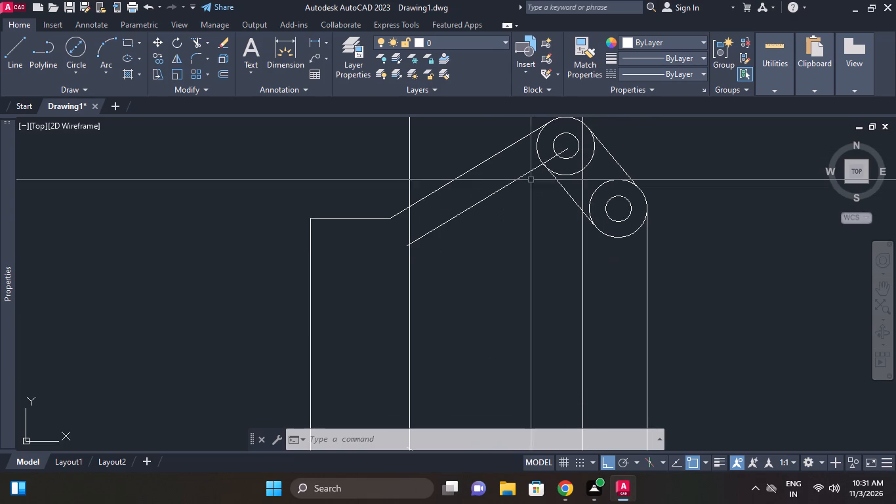
{"action": "left_click", "coordinate": [200, 46]}
{"action": "right_click", "coordinate": [275, 197]}
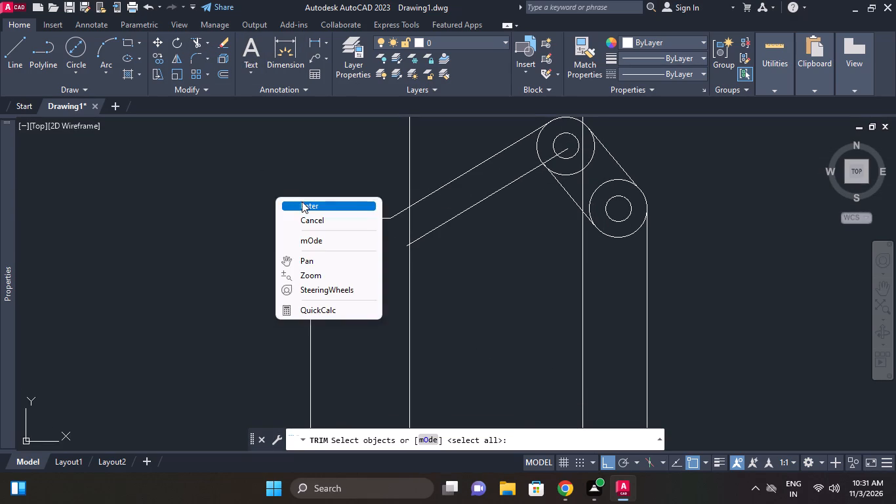
{"action": "left_click", "coordinate": [302, 201]}
{"action": "scroll", "coordinate": [424, 243], "scroll_direction": "up", "scroll_amount": 3}
{"action": "left_click", "coordinate": [354, 249]}
{"action": "scroll", "coordinate": [413, 249], "scroll_direction": "down", "scroll_amount": 2}
{"action": "middle_click_drag", "start_coordinate": [413, 249], "coordinate": [414, 222]}
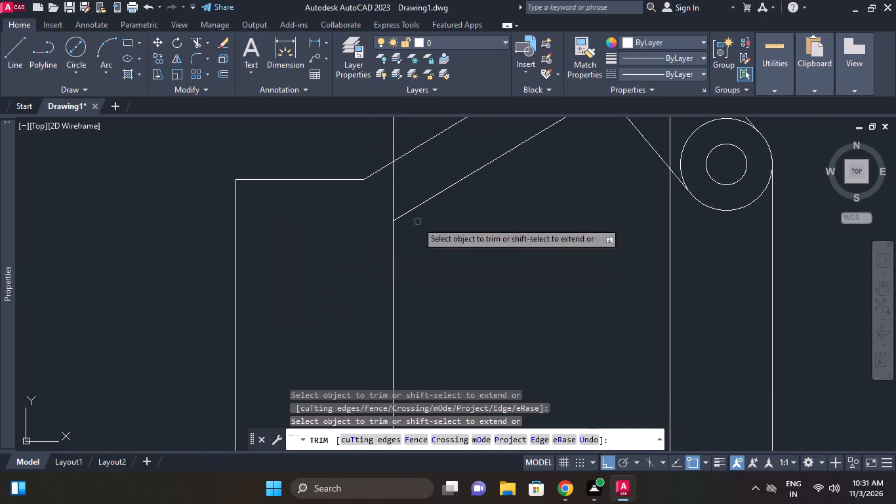
{"action": "scroll", "coordinate": [409, 250], "scroll_direction": "down", "scroll_amount": 1}
{"action": "middle_click_drag", "start_coordinate": [407, 248], "coordinate": [413, 222]}
{"action": "scroll", "coordinate": [413, 222], "scroll_direction": "down", "scroll_amount": 2}
{"action": "middle_click_drag", "start_coordinate": [413, 222], "coordinate": [410, 106]}
{"action": "scroll", "coordinate": [400, 201], "scroll_direction": "up", "scroll_amount": 6}
{"action": "middle_click_drag", "start_coordinate": [413, 155], "coordinate": [416, 284]}
{"action": "left_click", "coordinate": [451, 157]}
Trim the left construction line between the parallel slanted lines on both the lower and upper arms.
{"action": "scroll", "coordinate": [451, 160], "scroll_direction": "down", "scroll_amount": 2}
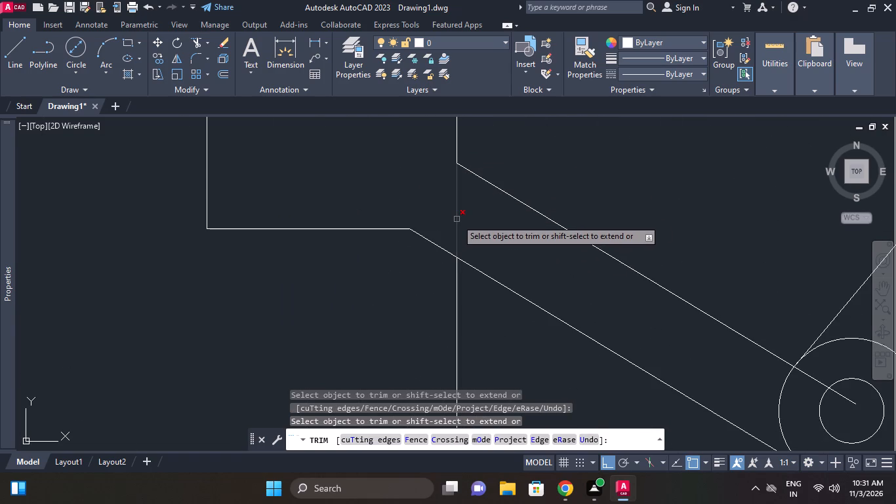
{"action": "left_click", "coordinate": [457, 219]}
{"action": "scroll", "coordinate": [495, 181], "scroll_direction": "down", "scroll_amount": 4}
{"action": "middle_click_drag", "start_coordinate": [495, 187], "coordinate": [487, 282]}
{"action": "scroll", "coordinate": [479, 178], "scroll_direction": "up", "scroll_amount": 2}
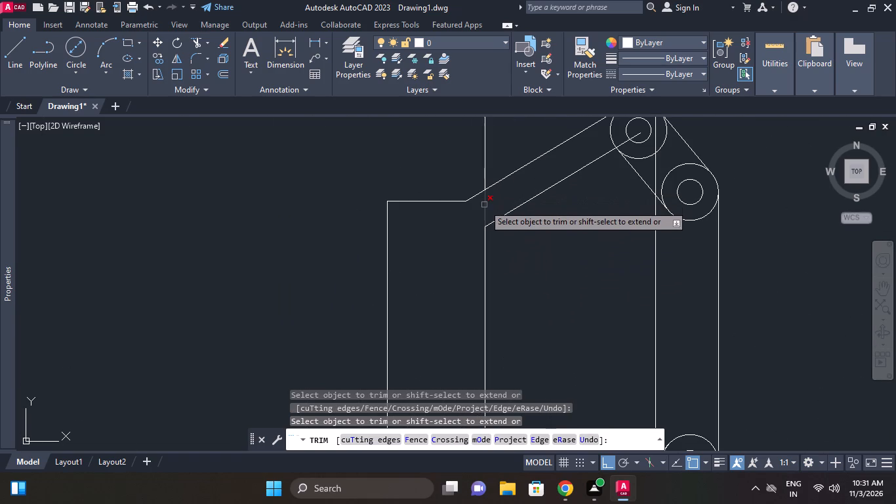
{"action": "left_click", "coordinate": [484, 205]}
Trim the upper inner slanted line inside the topmost circle pair, back to the inner tangent line.
{"action": "middle_click_drag", "start_coordinate": [570, 225], "coordinate": [545, 245]}
{"action": "scroll", "coordinate": [546, 243], "scroll_direction": "down", "scroll_amount": 1}
{"action": "scroll", "coordinate": [579, 203], "scroll_direction": "up", "scroll_amount": 2}
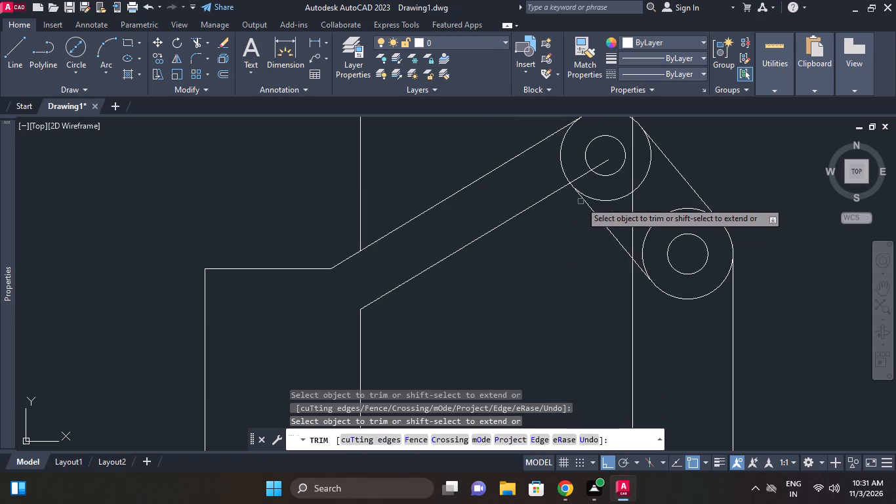
{"action": "left_click", "coordinate": [607, 160]}
{"action": "left_click", "coordinate": [586, 177]}
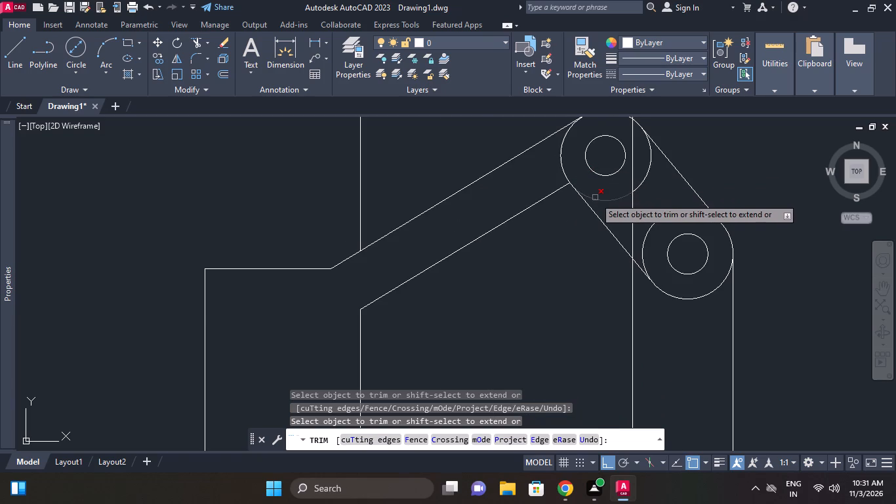
Trim the inner arcs of the outer circles of both upper pairs, keeping only the arcs on the part's outline.
{"action": "left_click", "coordinate": [595, 198]}
{"action": "left_click", "coordinate": [563, 167]}
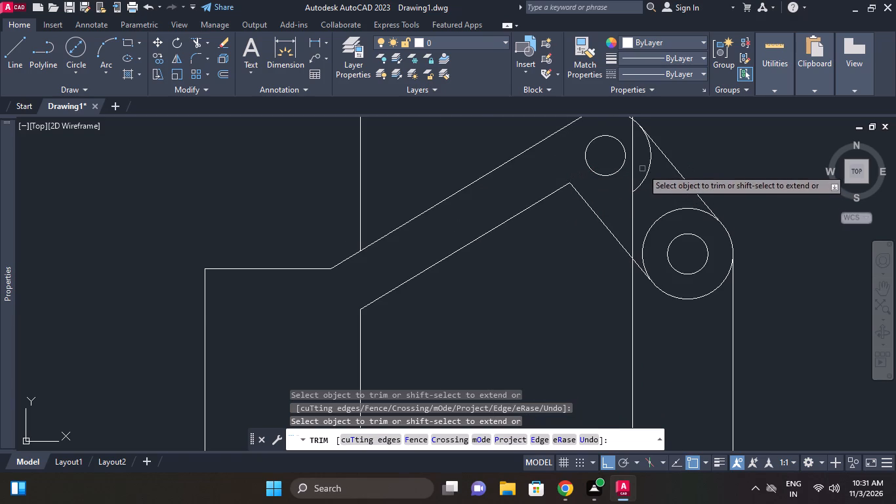
{"action": "left_click", "coordinate": [648, 171]}
{"action": "middle_click", "coordinate": [655, 182]}
{"action": "scroll", "coordinate": [655, 182], "scroll_direction": "down", "scroll_amount": 1}
{"action": "middle_click", "coordinate": [655, 182]}
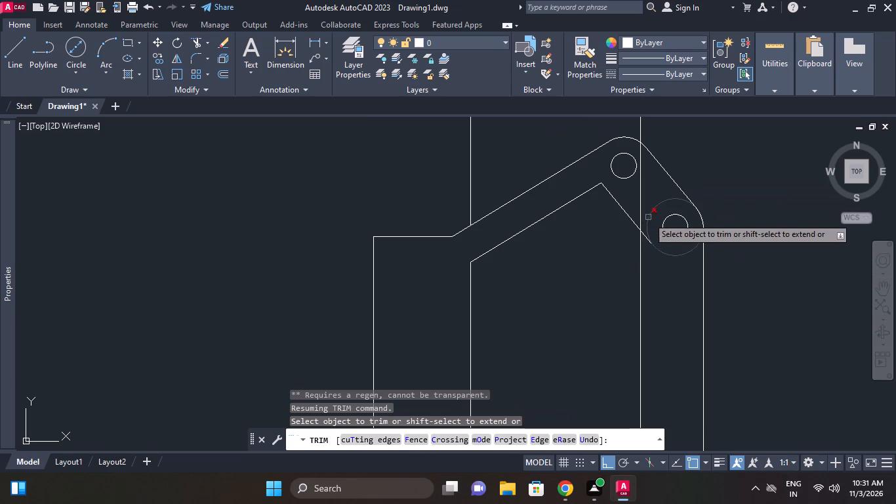
{"action": "left_click", "coordinate": [648, 217]}
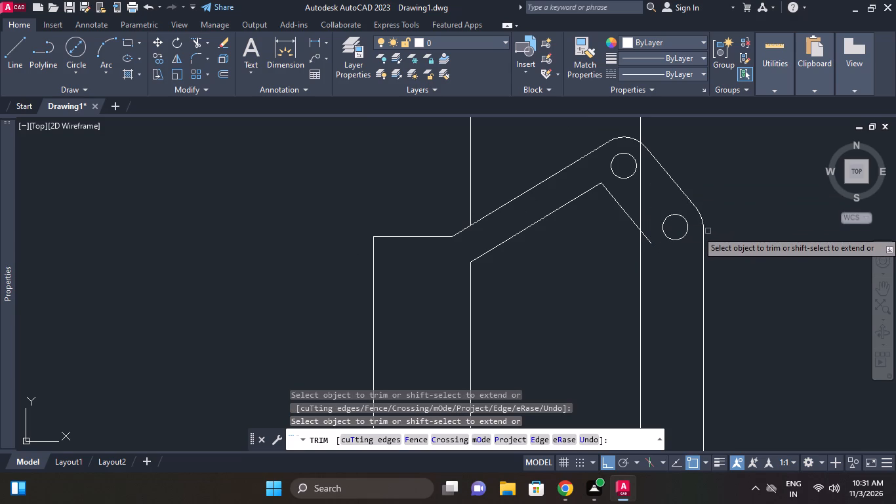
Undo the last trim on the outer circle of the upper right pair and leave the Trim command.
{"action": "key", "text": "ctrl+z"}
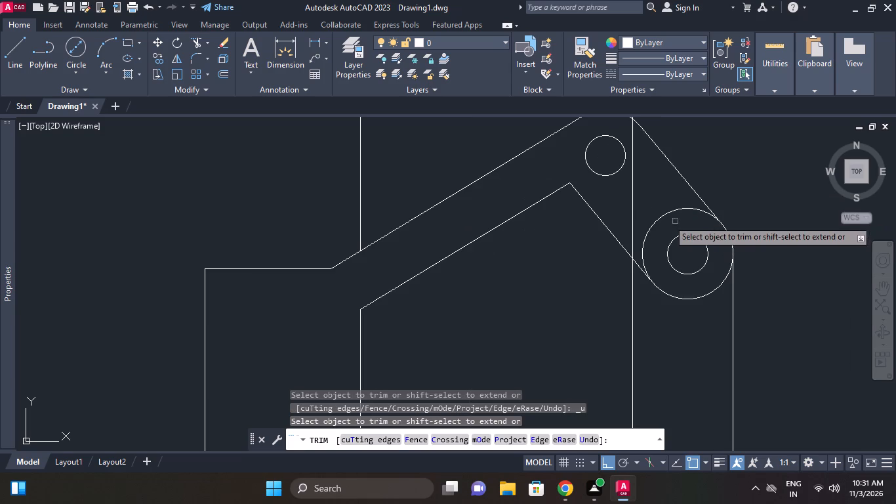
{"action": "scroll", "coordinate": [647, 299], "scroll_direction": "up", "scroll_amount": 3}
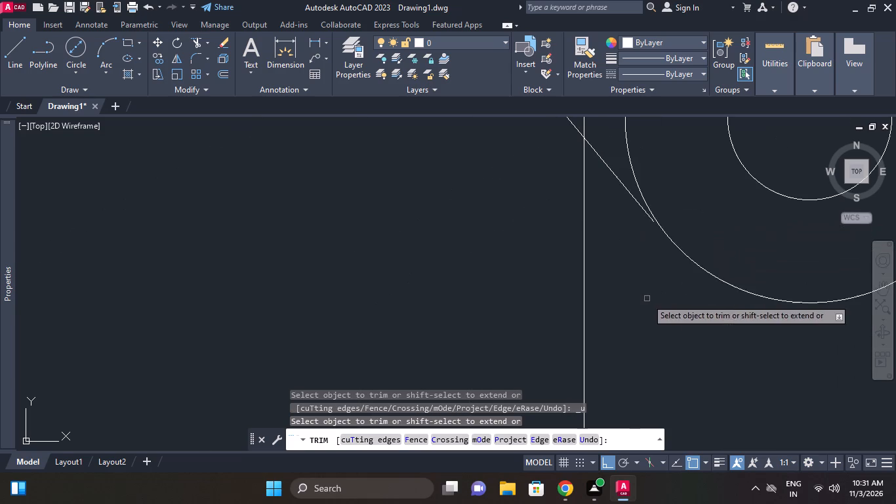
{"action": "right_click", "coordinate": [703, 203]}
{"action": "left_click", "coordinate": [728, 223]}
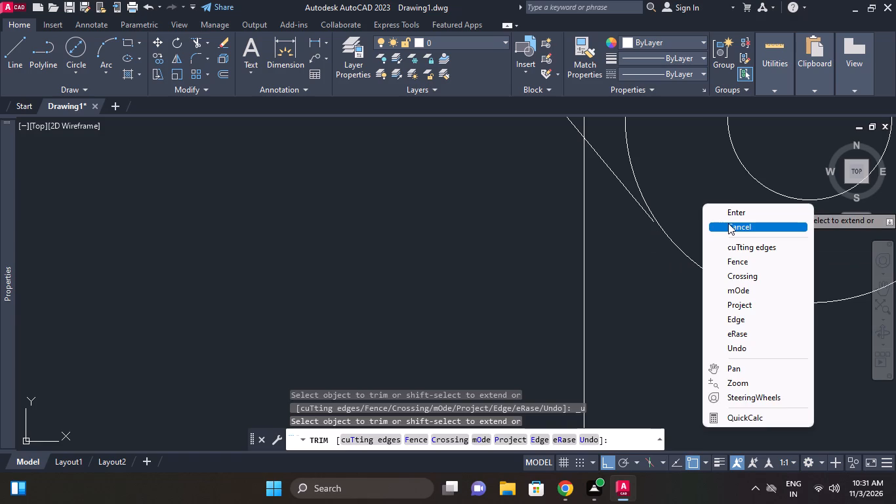
Trim the right construction line above the upper inner tangent line, and the tangent line's overhang beyond that construction line.
{"action": "scroll", "coordinate": [670, 217], "scroll_direction": "down", "scroll_amount": 3}
{"action": "middle_click_drag", "start_coordinate": [661, 223], "coordinate": [666, 194]}
{"action": "scroll", "coordinate": [666, 194], "scroll_direction": "down", "scroll_amount": 1}
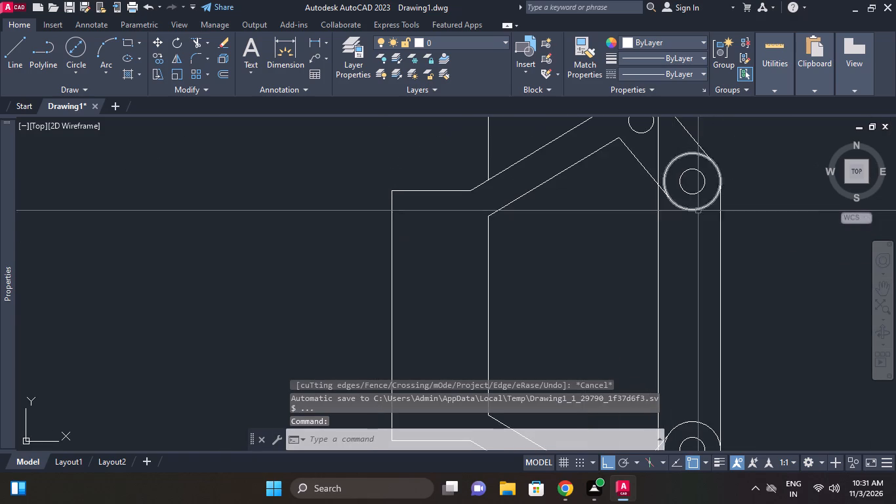
{"action": "scroll", "coordinate": [677, 204], "scroll_direction": "up", "scroll_amount": 1}
{"action": "middle_click_drag", "start_coordinate": [676, 213], "coordinate": [676, 214]}
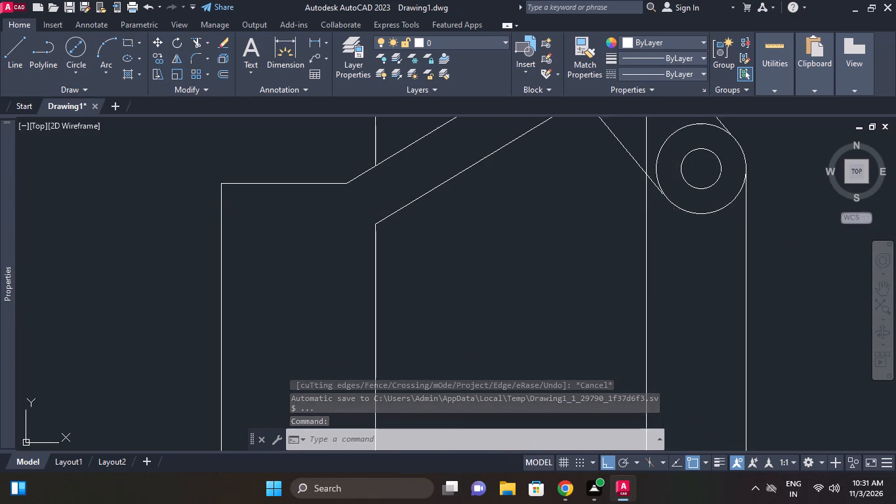
{"action": "middle_click_drag", "start_coordinate": [676, 214], "coordinate": [677, 224]}
{"action": "type", "text": "tr"}
{"action": "key", "text": "space"}
{"action": "key", "text": "space"}
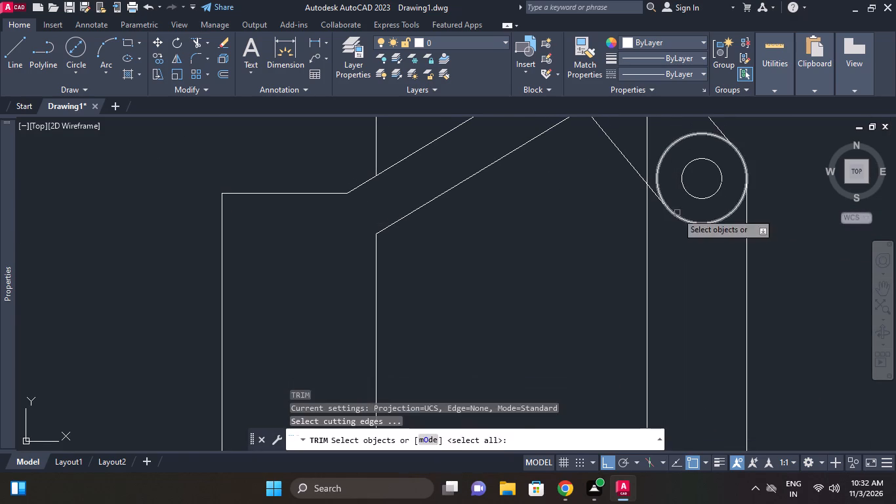
{"action": "left_click", "coordinate": [648, 159]}
{"action": "left_click", "coordinate": [653, 194]}
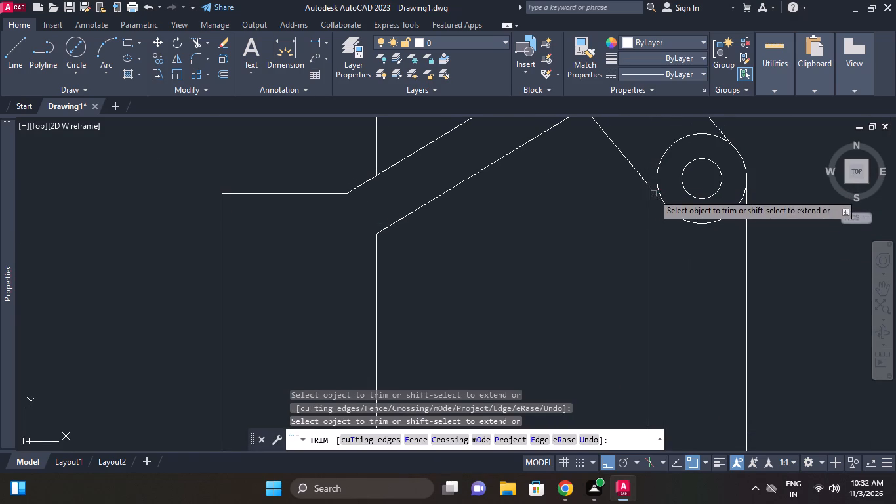
Trim the right construction line between the lower inner tangent line and the outer circle of the lowest pair.
{"action": "scroll", "coordinate": [676, 241], "scroll_direction": "down", "scroll_amount": 1}
{"action": "middle_click_drag", "start_coordinate": [676, 241], "coordinate": [672, 221]}
{"action": "scroll", "coordinate": [672, 229], "scroll_direction": "down", "scroll_amount": 2}
{"action": "middle_click_drag", "start_coordinate": [680, 277], "coordinate": [680, 225]}
{"action": "scroll", "coordinate": [685, 261], "scroll_direction": "up", "scroll_amount": 2}
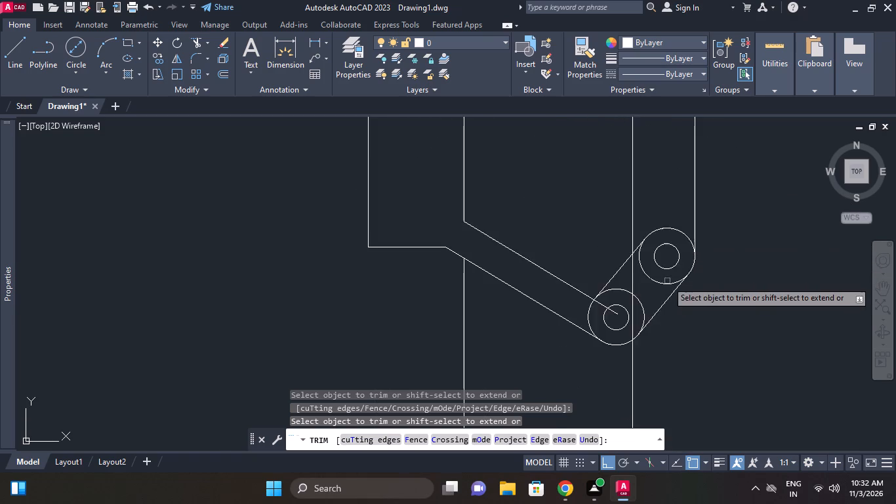
{"action": "scroll", "coordinate": [667, 281], "scroll_direction": "up", "scroll_amount": 1}
{"action": "left_click", "coordinate": [613, 252]}
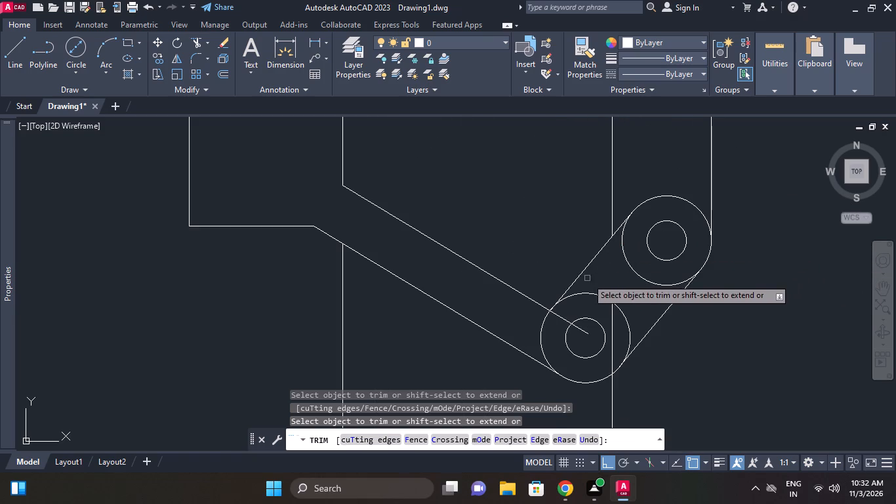
Trim the lower inner slanted line inside the lowest circle pair, and its outer circle's upper arc left of the right construction line.
{"action": "middle_click_drag", "start_coordinate": [582, 280], "coordinate": [603, 251]}
{"action": "left_click", "coordinate": [601, 303]}
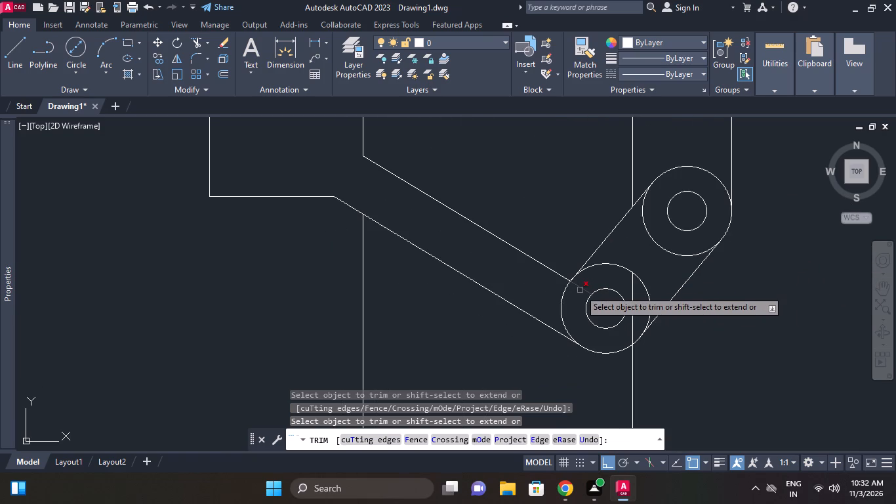
{"action": "left_click", "coordinate": [580, 290]}
{"action": "left_click", "coordinate": [594, 270]}
{"action": "left_click", "coordinate": [595, 264]}
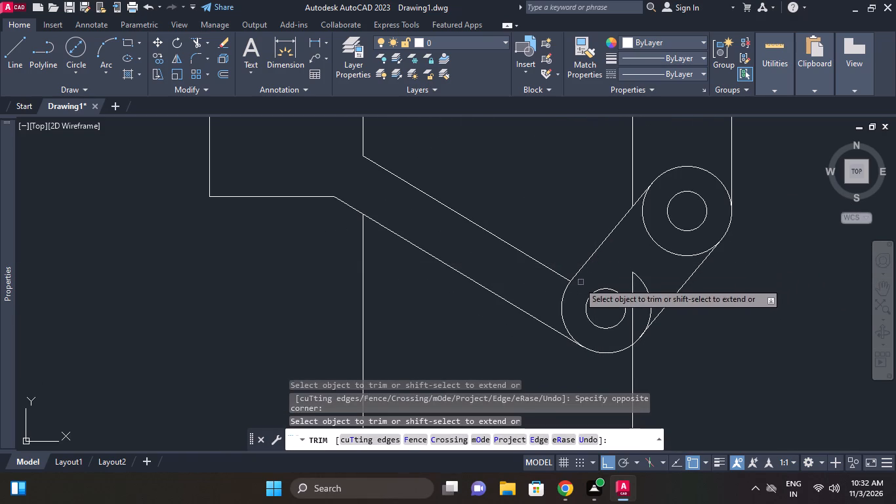
{"action": "left_click", "coordinate": [565, 287]}
Trim the overhanging end of the lower inner tangent line back to the right construction line.
{"action": "middle_click_drag", "start_coordinate": [643, 285], "coordinate": [647, 297]}
{"action": "scroll", "coordinate": [643, 285], "scroll_direction": "down", "scroll_amount": 1}
{"action": "scroll", "coordinate": [659, 254], "scroll_direction": "up", "scroll_amount": 2}
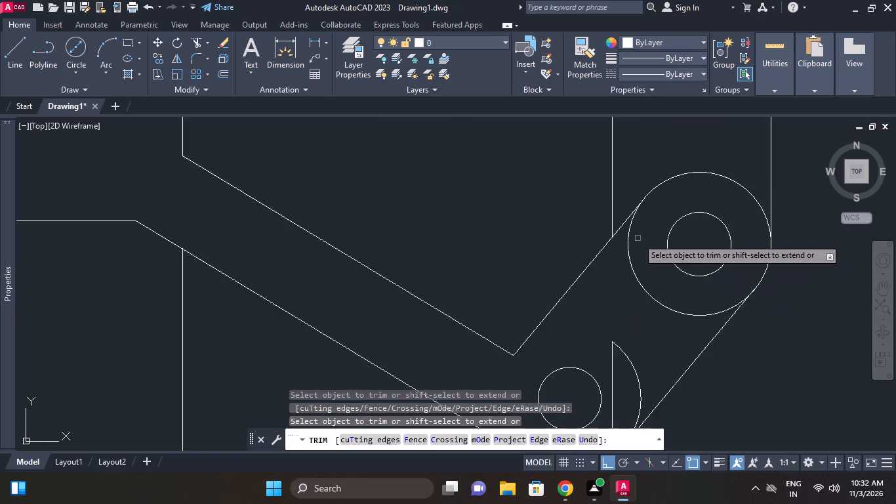
{"action": "scroll", "coordinate": [638, 238], "scroll_direction": "up", "scroll_amount": 2}
{"action": "left_click", "coordinate": [609, 189]}
Trim the inner arcs of the outer circles of both rightmost pairs, keeping only the arcs on the part's outline.
{"action": "scroll", "coordinate": [607, 185], "scroll_direction": "down", "scroll_amount": 5}
{"action": "middle_click_drag", "start_coordinate": [610, 220], "coordinate": [621, 294]}
{"action": "middle_click_drag", "start_coordinate": [688, 203], "coordinate": [686, 245]}
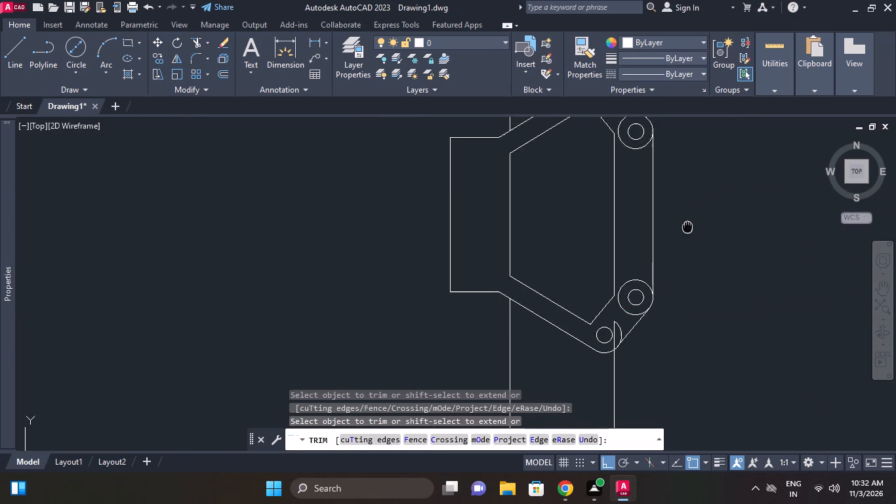
{"action": "middle_click_drag", "start_coordinate": [686, 245], "coordinate": [685, 265]}
{"action": "scroll", "coordinate": [695, 227], "scroll_direction": "down", "scroll_amount": 1}
{"action": "middle_click_drag", "start_coordinate": [694, 227], "coordinate": [693, 217]}
{"action": "scroll", "coordinate": [643, 183], "scroll_direction": "up", "scroll_amount": 1}
{"action": "left_click", "coordinate": [652, 170]}
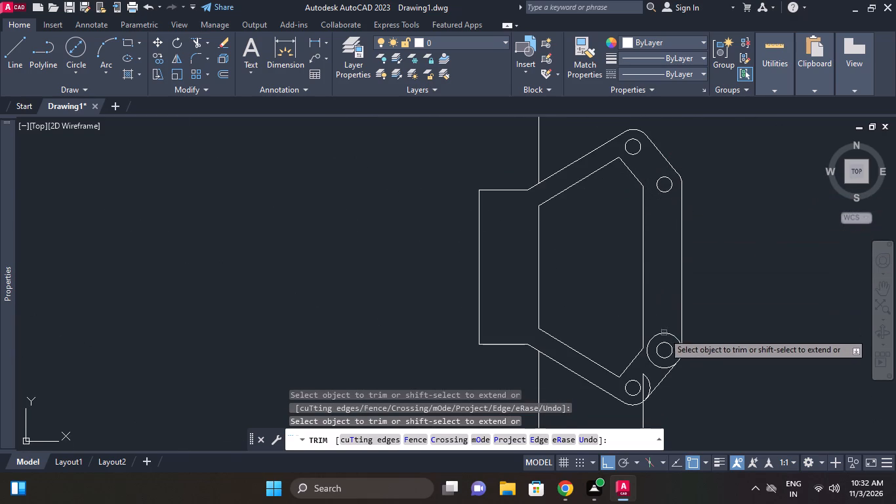
{"action": "scroll", "coordinate": [664, 333], "scroll_direction": "up", "scroll_amount": 1}
{"action": "left_click", "coordinate": [662, 331]}
{"action": "left_click", "coordinate": [661, 337]}
Trim the leftover right construction line piece and outer circle arc inside the outline at the lowest pair, then end Trim.
{"action": "middle_click_drag", "start_coordinate": [728, 314], "coordinate": [728, 293]}
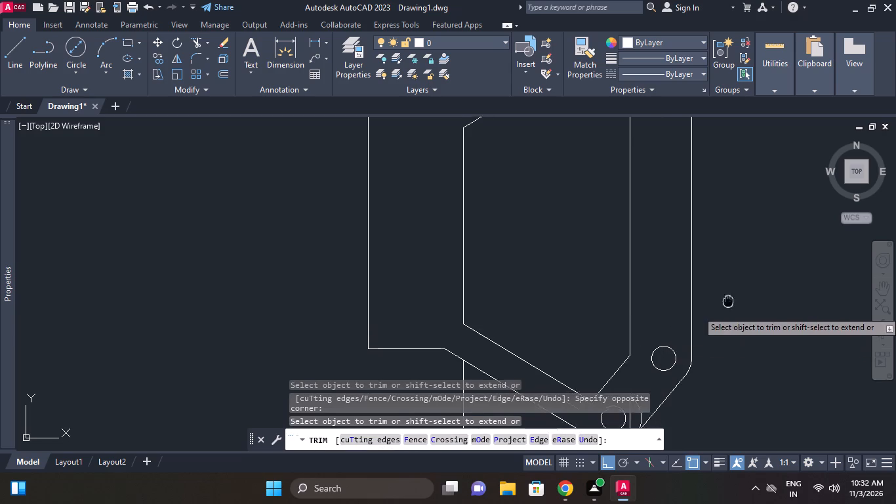
{"action": "middle_click_drag", "start_coordinate": [728, 293], "coordinate": [739, 229]}
{"action": "scroll", "coordinate": [654, 335], "scroll_direction": "up", "scroll_amount": 2}
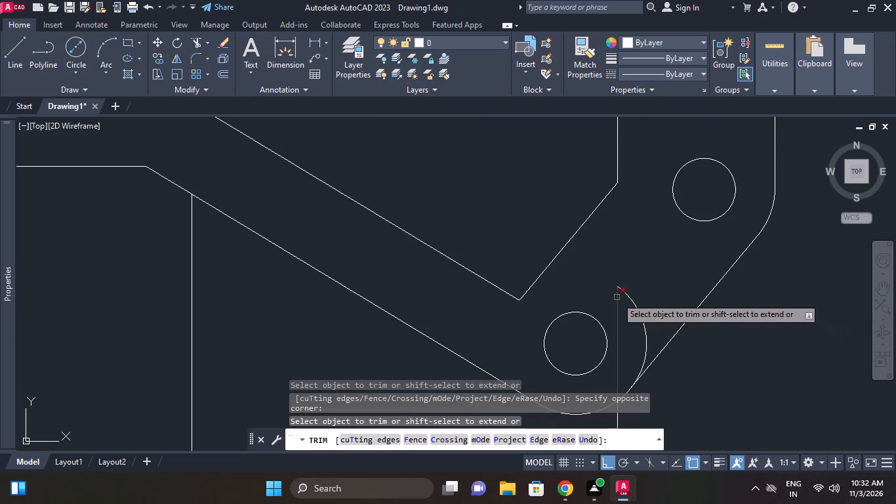
{"action": "left_click", "coordinate": [617, 297]}
{"action": "scroll", "coordinate": [617, 297], "scroll_direction": "down", "scroll_amount": 2}
{"action": "left_click", "coordinate": [630, 297]}
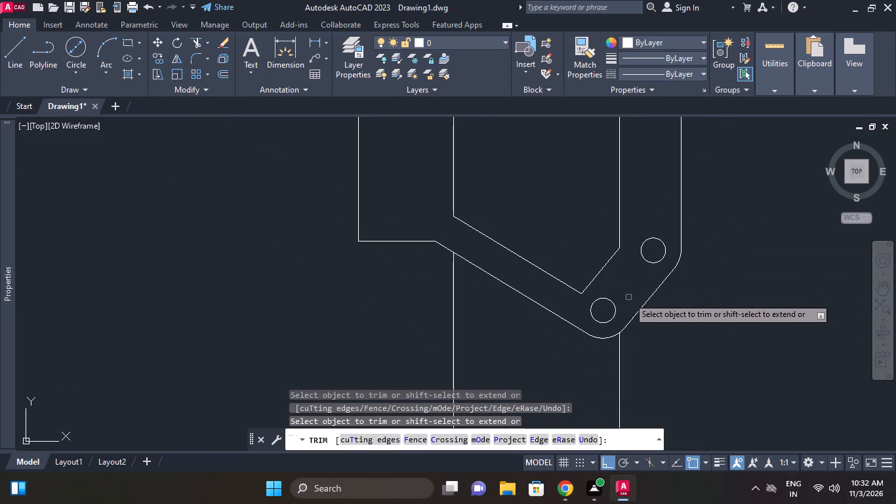
{"action": "scroll", "coordinate": [697, 293], "scroll_direction": "down", "scroll_amount": 2}
{"action": "middle_click_drag", "start_coordinate": [695, 295], "coordinate": [689, 315]}
{"action": "middle_click_drag", "start_coordinate": [689, 307], "coordinate": [689, 309]}
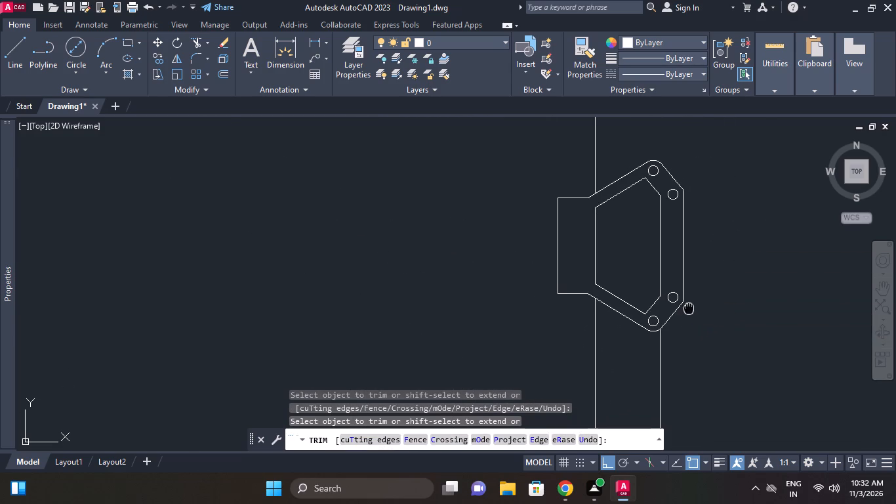
{"action": "middle_click_drag", "start_coordinate": [689, 309], "coordinate": [689, 318]}
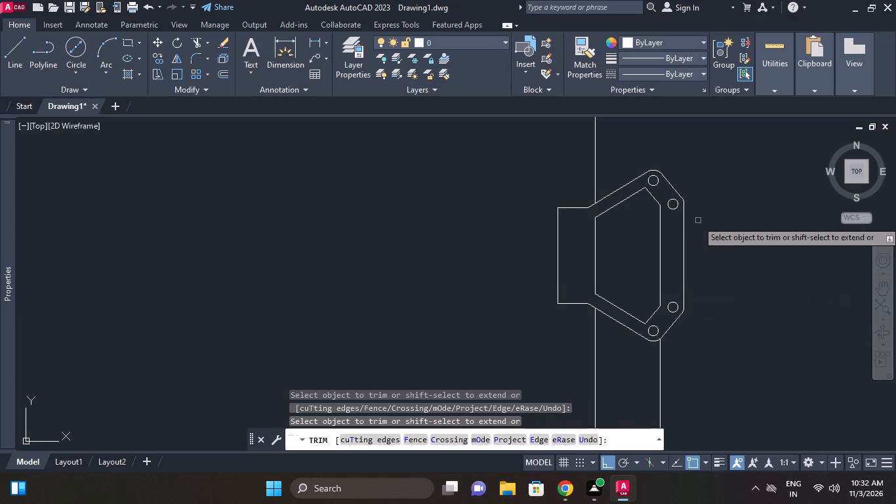
{"action": "right_click", "coordinate": [704, 174]}
{"action": "left_click", "coordinate": [718, 185]}
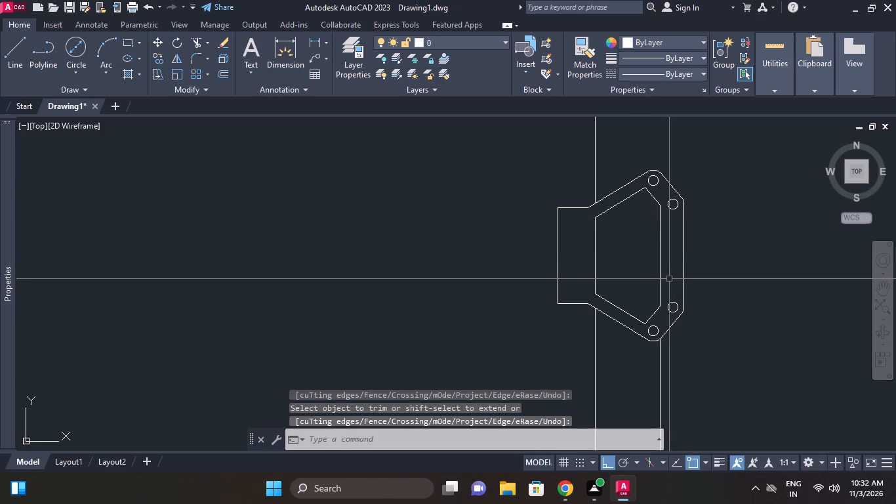
Erase the three leftover construction lines outside the part: the left one above and below, and the right one below.
{"action": "left_click", "coordinate": [594, 178]}
{"action": "scroll", "coordinate": [591, 175], "scroll_direction": "down", "scroll_amount": 1}
{"action": "middle_click_drag", "start_coordinate": [588, 165], "coordinate": [586, 155]}
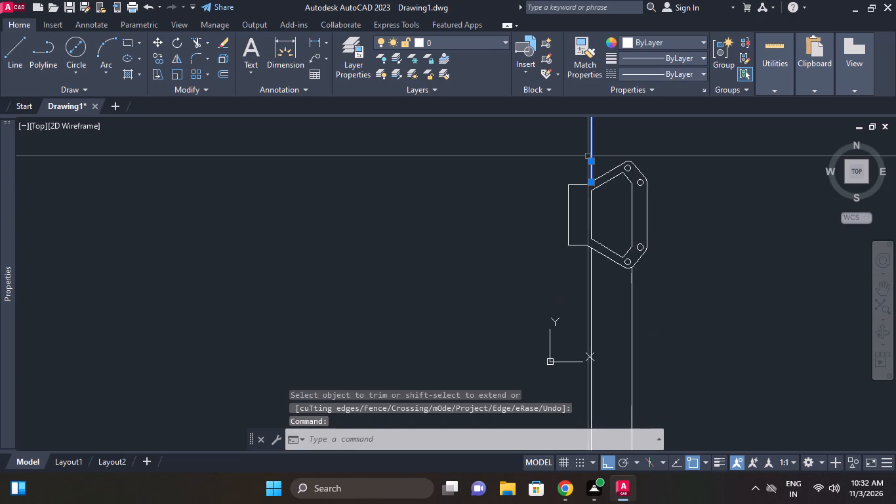
{"action": "left_click", "coordinate": [590, 273]}
{"action": "left_click", "coordinate": [646, 295]}
{"action": "left_click", "coordinate": [621, 278]}
{"action": "right_click", "coordinate": [753, 236]}
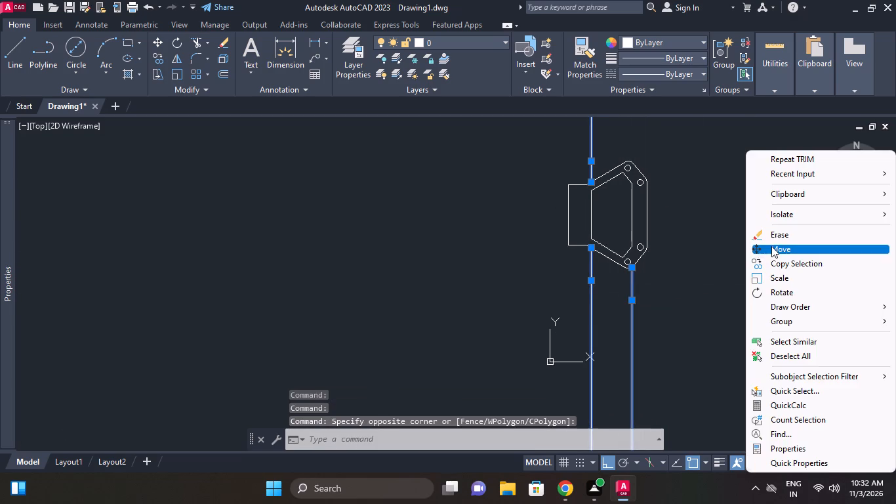
{"action": "left_click", "coordinate": [771, 238]}
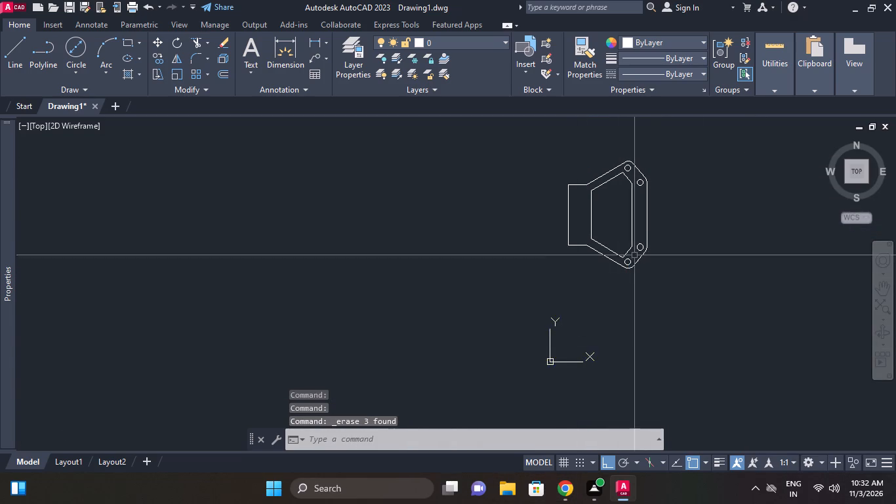
{"action": "scroll", "coordinate": [634, 255], "scroll_direction": "up", "scroll_amount": 2}
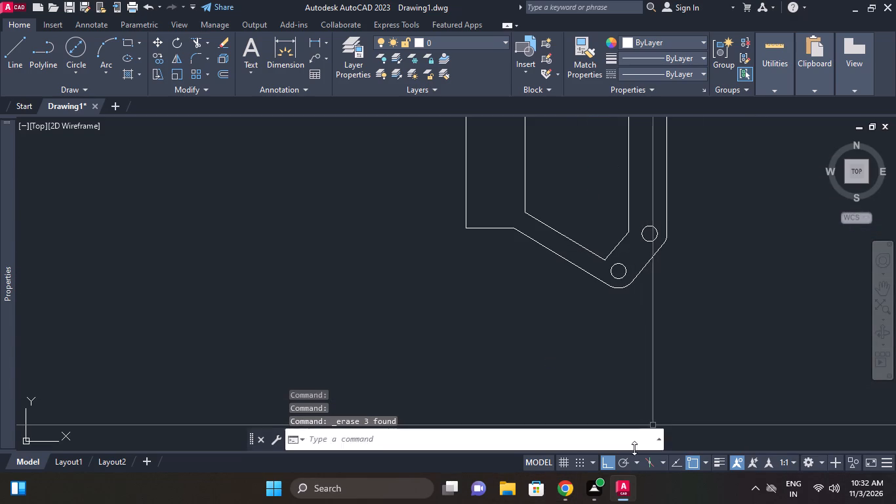
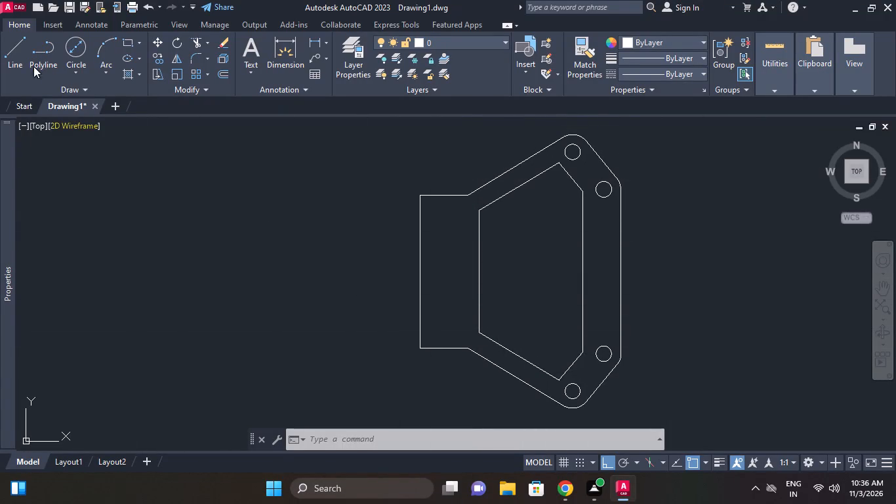
Draw a horizontal centre line from the midpoint of the part's left edge to the inner outline's left side.
{"action": "left_click", "coordinate": [5, 49]}
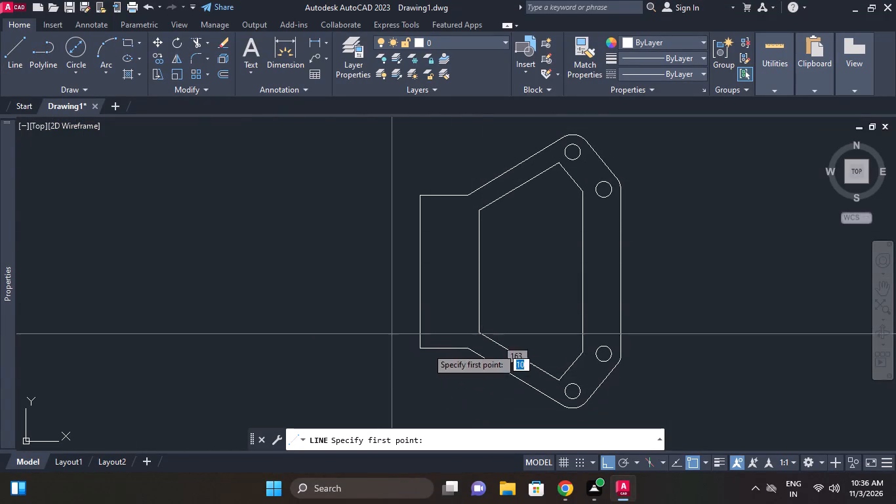
{"action": "left_click", "coordinate": [419, 272]}
{"action": "left_click", "coordinate": [480, 272]}
{"action": "key", "text": "Escape"}
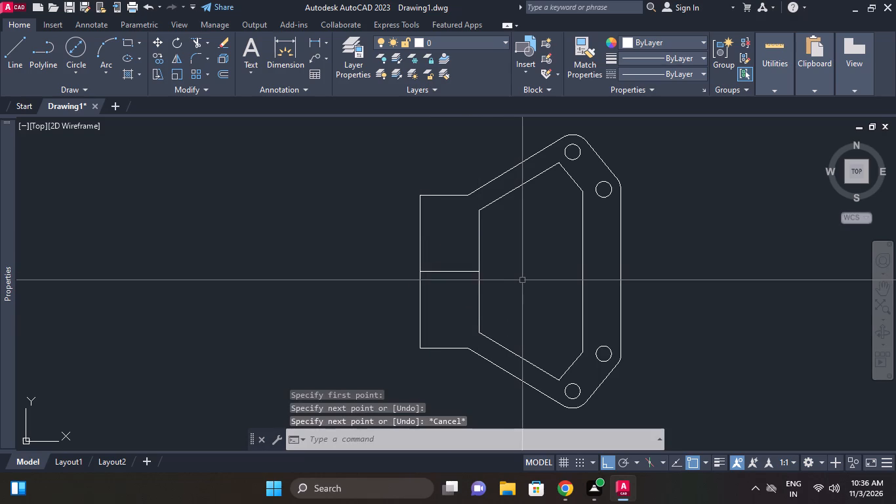
Offset the horizontal centre line by 50/2 both above and below.
{"action": "left_click", "coordinate": [215, 70]}
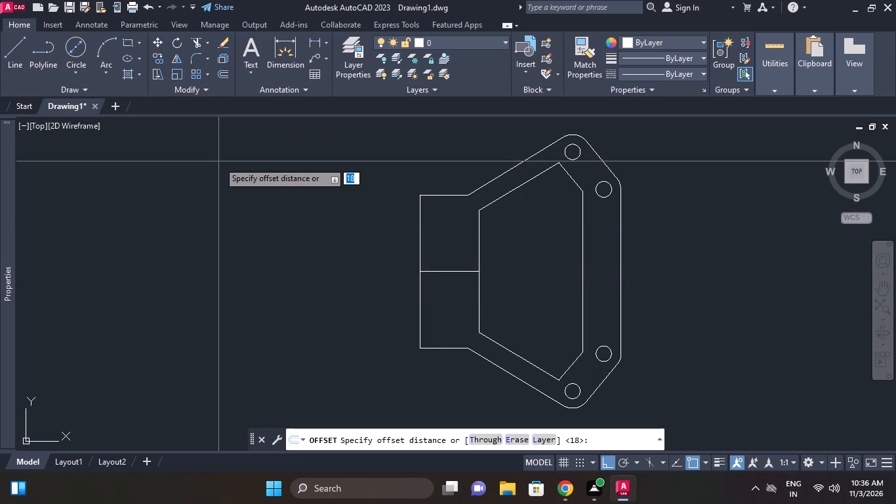
{"action": "type", "text": "50"}
{"action": "type", "text": "/2."}
{"action": "key", "text": "BackSpace"}
{"action": "key", "text": "Return"}
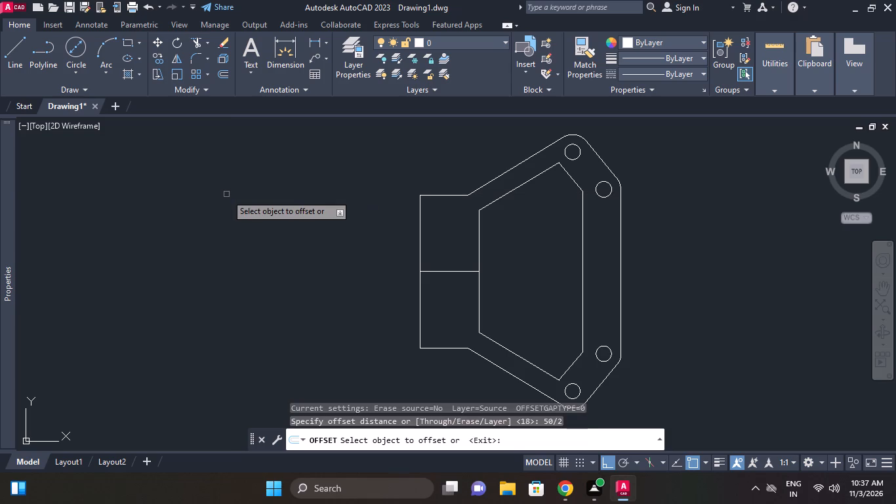
{"action": "left_click", "coordinate": [448, 271]}
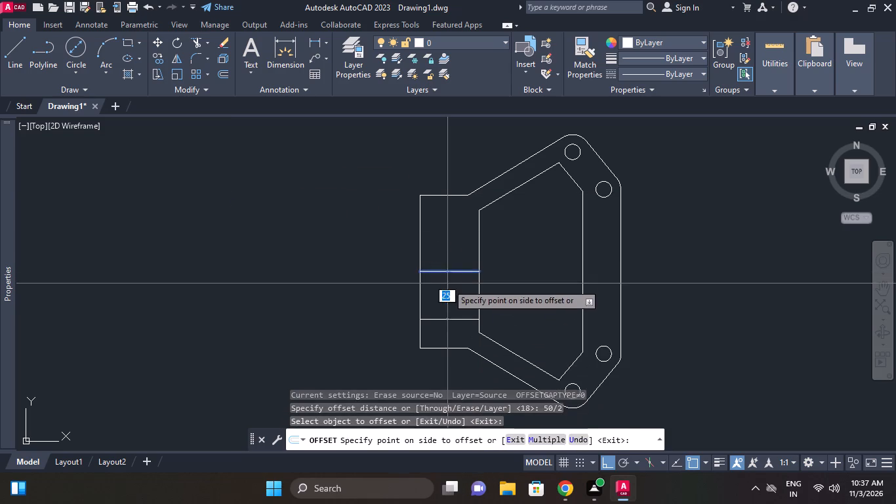
{"action": "left_click", "coordinate": [447, 283]}
{"action": "left_click", "coordinate": [447, 273]}
{"action": "left_click", "coordinate": [451, 243]}
{"action": "right_click", "coordinate": [543, 253]}
{"action": "left_click", "coordinate": [553, 261]}
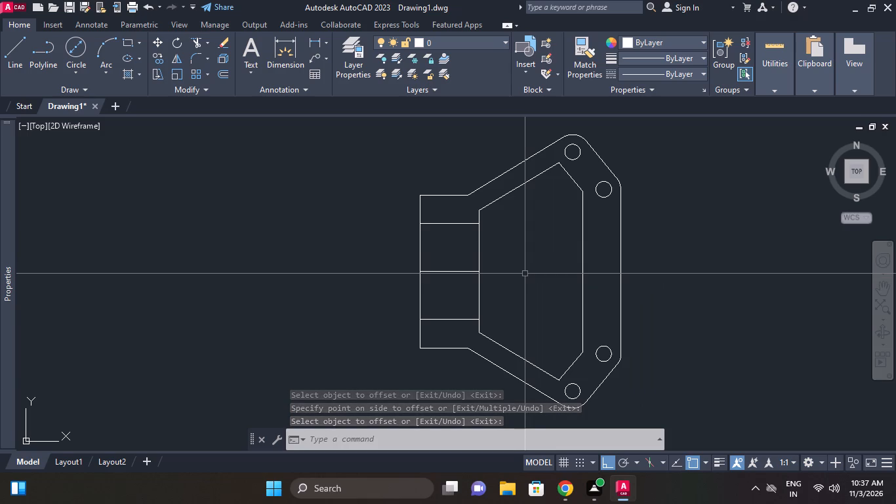
Offset the part's left edge 4 mm inward, and offset the resulting line another 10 mm inward.
{"action": "left_click", "coordinate": [220, 72]}
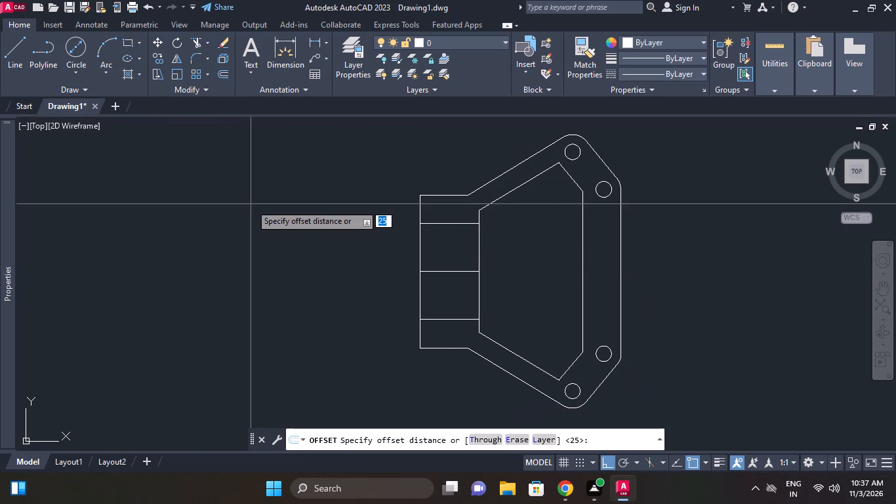
{"action": "key", "text": "4"}
{"action": "key", "text": "Return"}
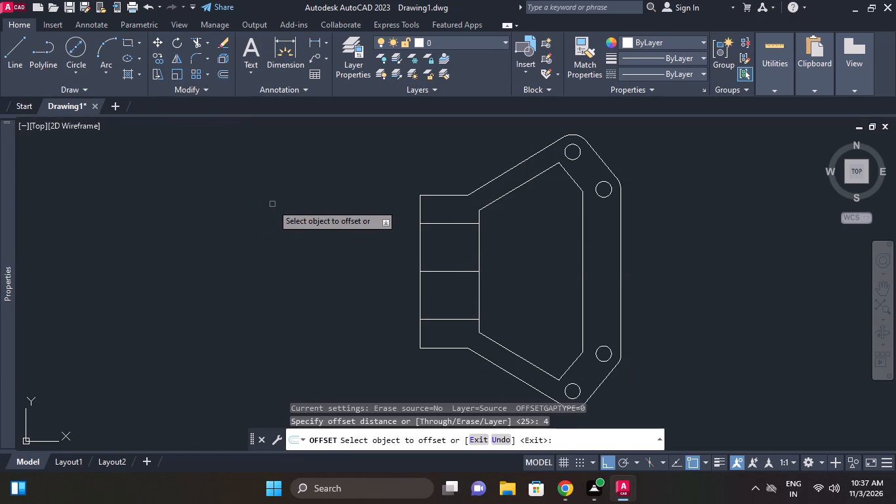
{"action": "left_click", "coordinate": [418, 247]}
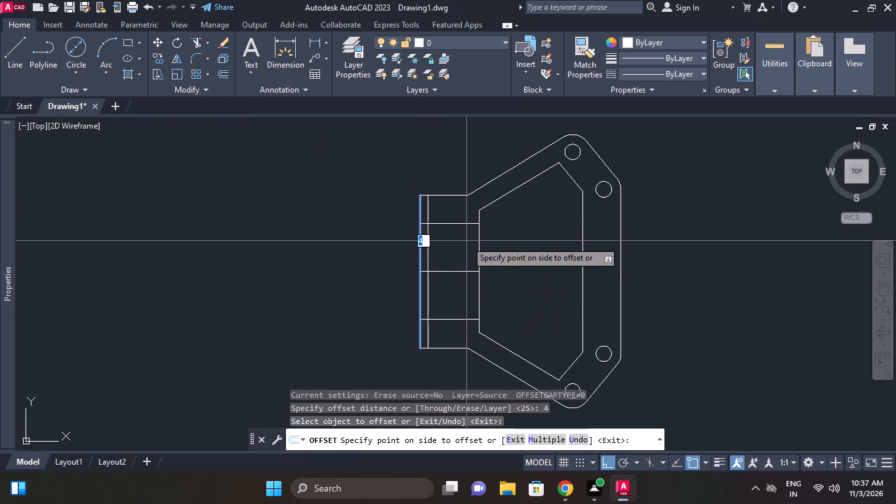
{"action": "left_click", "coordinate": [466, 241]}
{"action": "left_click", "coordinate": [428, 240]}
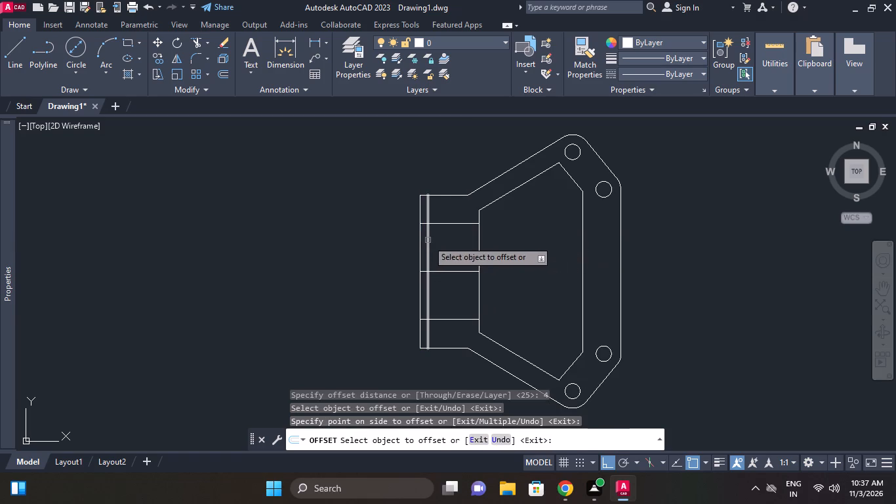
{"action": "type", "text": "10"}
{"action": "key", "text": "Return"}
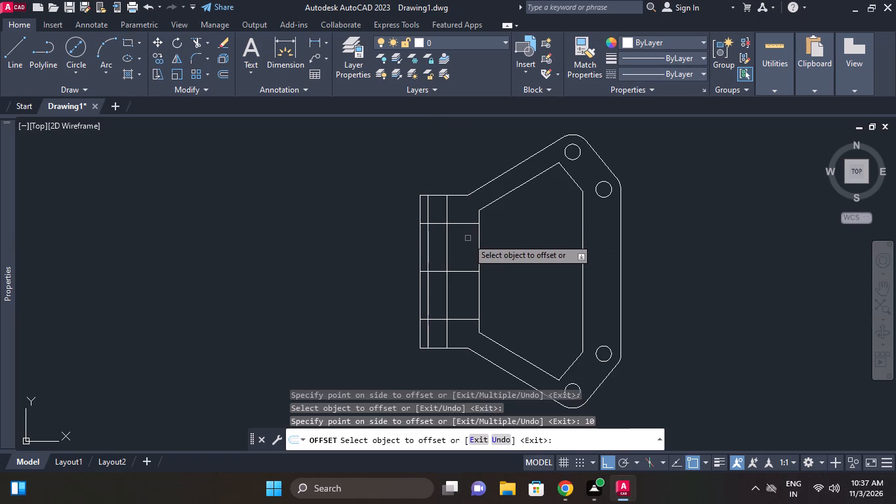
{"action": "right_click", "coordinate": [489, 241]}
{"action": "left_click", "coordinate": [503, 247]}
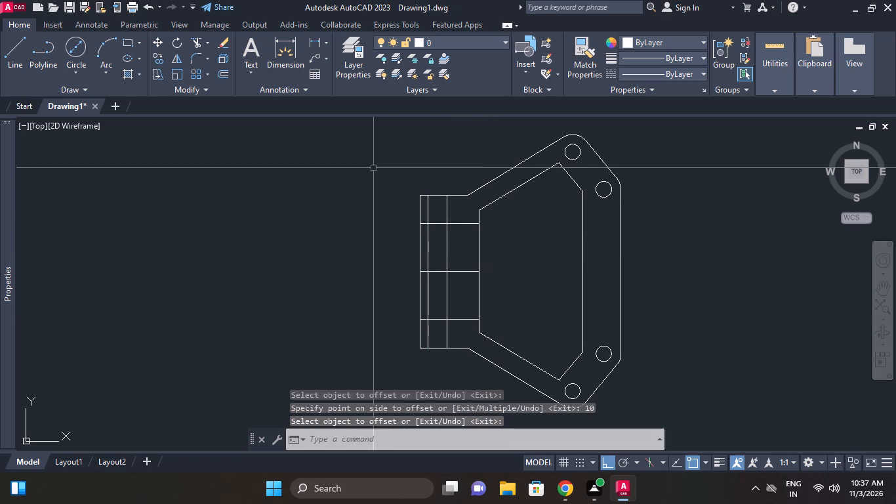
Trim the overhanging line ends around the upper end of the slot rectangle, using all objects as cutting edges.
{"action": "left_click", "coordinate": [201, 42]}
{"action": "right_click", "coordinate": [240, 136]}
{"action": "left_click", "coordinate": [258, 144]}
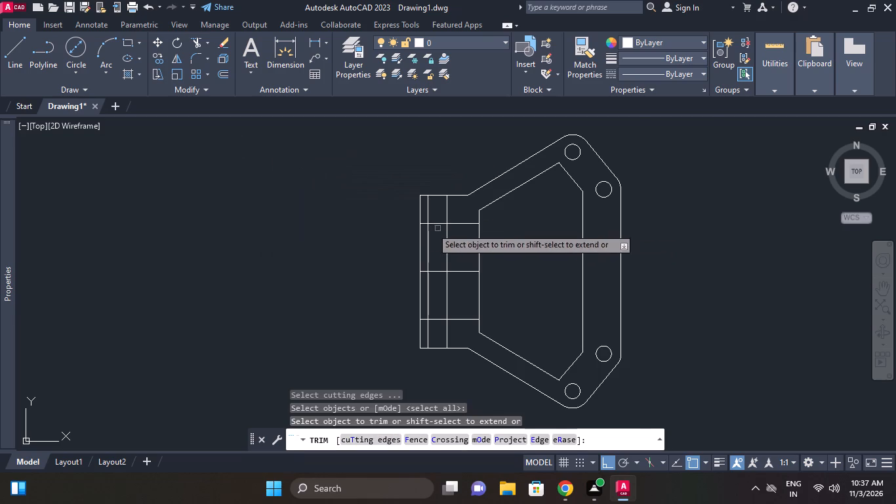
{"action": "scroll", "coordinate": [419, 225], "scroll_direction": "up", "scroll_amount": 1}
{"action": "left_click", "coordinate": [426, 220]}
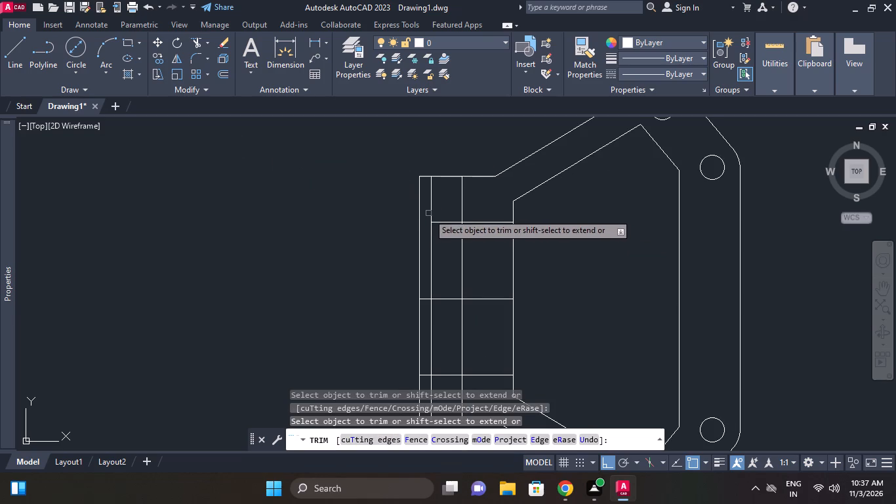
{"action": "left_click", "coordinate": [429, 213]}
{"action": "left_click", "coordinate": [461, 203]}
{"action": "left_click", "coordinate": [478, 215]}
{"action": "left_click", "coordinate": [476, 226]}
Trim the overhanging line ends around the lower end of the slot rectangle.
{"action": "middle_click_drag", "start_coordinate": [472, 233], "coordinate": [472, 203]}
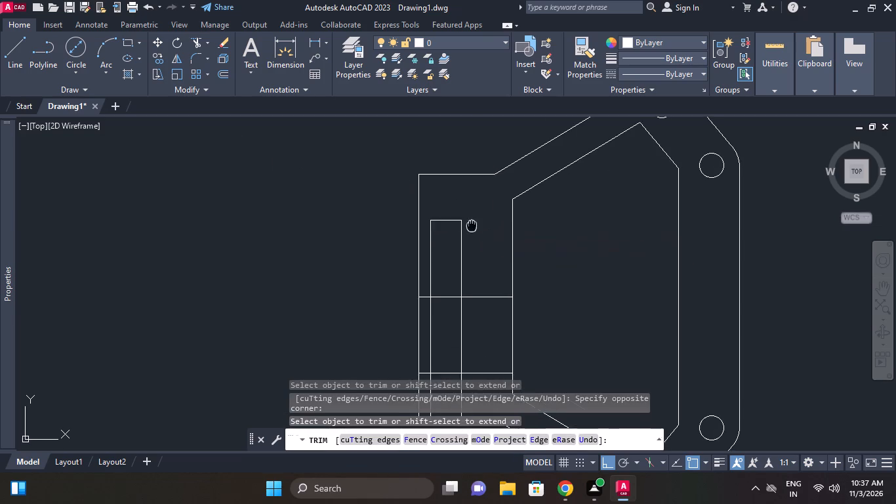
{"action": "middle_click_drag", "start_coordinate": [472, 203], "coordinate": [475, 142]}
{"action": "left_click", "coordinate": [428, 285]}
{"action": "left_click", "coordinate": [433, 303]}
{"action": "left_click", "coordinate": [460, 302]}
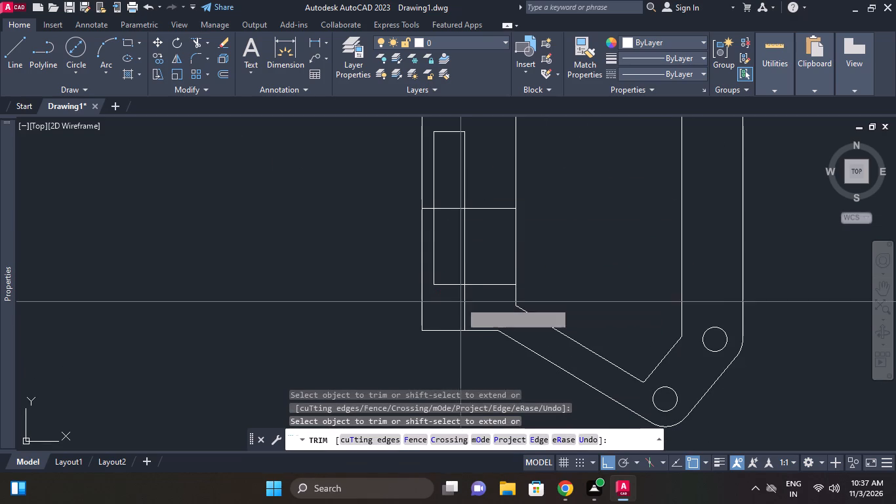
{"action": "left_click", "coordinate": [473, 295]}
{"action": "left_click", "coordinate": [477, 286]}
Trim the centre line outside the slot rectangle's right side and within the rectangle, then end Trim.
{"action": "left_click", "coordinate": [477, 221]}
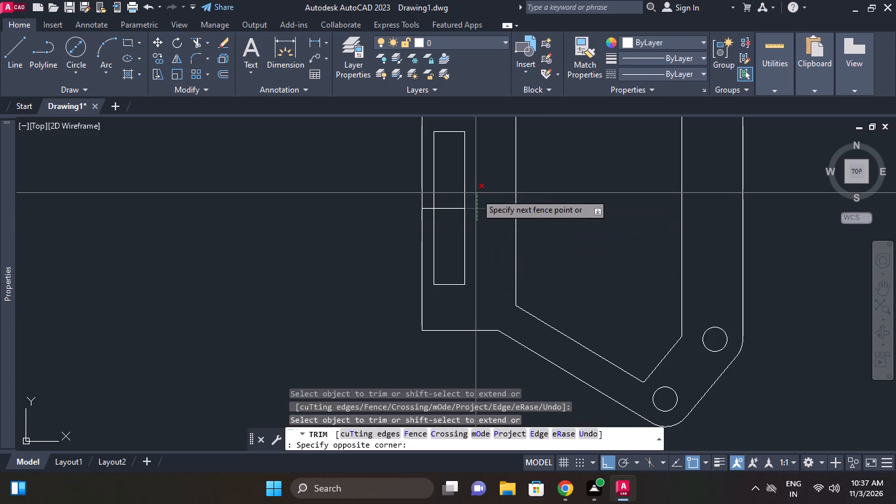
{"action": "left_click", "coordinate": [476, 193]}
{"action": "left_click", "coordinate": [451, 207]}
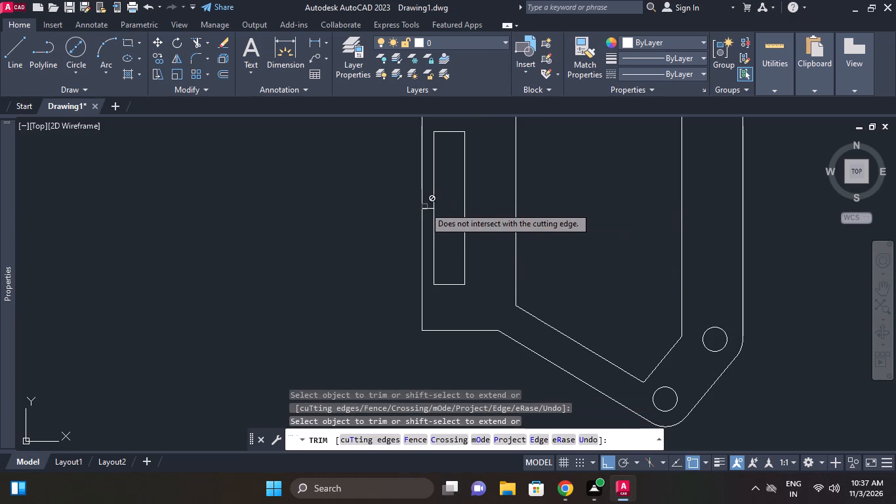
{"action": "right_click", "coordinate": [500, 190]}
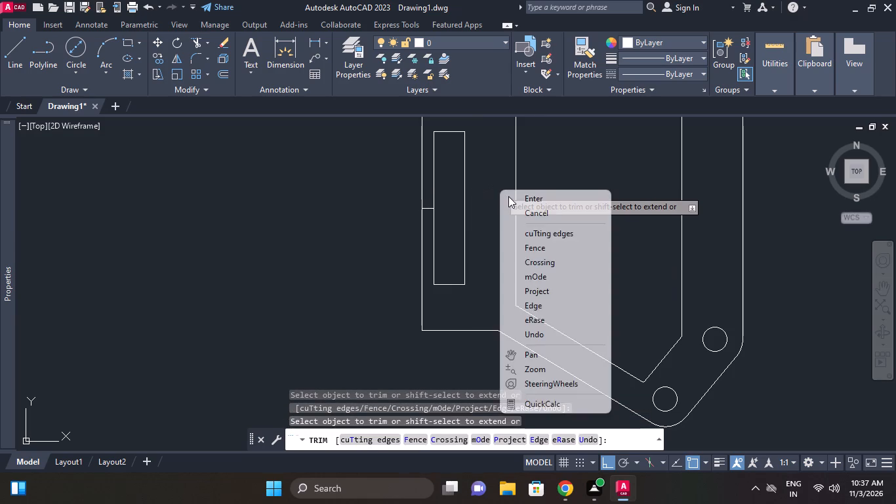
{"action": "left_click", "coordinate": [508, 196]}
Erase the leftover centre line stub between the part's left edge and the slot rectangle.
{"action": "left_click", "coordinate": [397, 198]}
{"action": "left_click", "coordinate": [437, 216]}
{"action": "right_click", "coordinate": [436, 211]}
{"action": "left_click", "coordinate": [458, 211]}
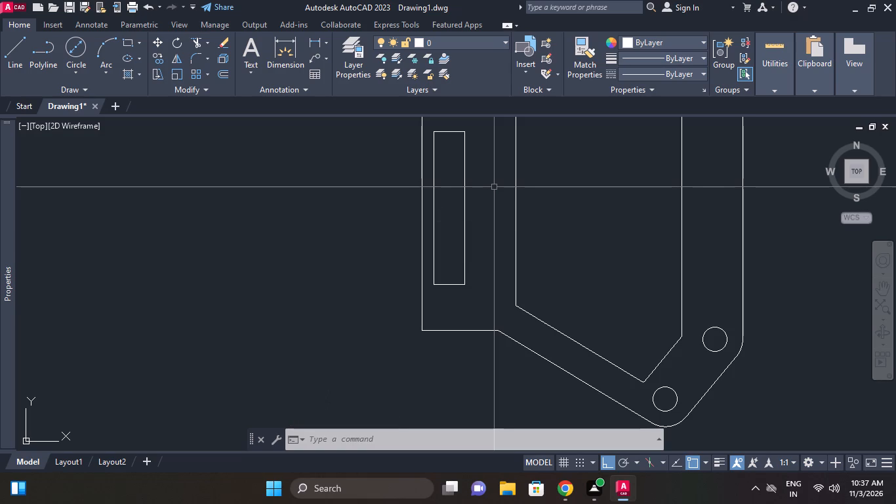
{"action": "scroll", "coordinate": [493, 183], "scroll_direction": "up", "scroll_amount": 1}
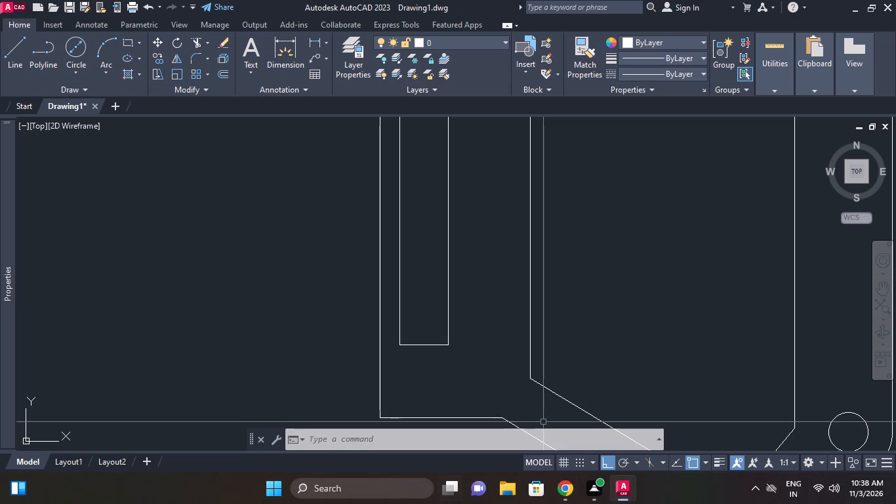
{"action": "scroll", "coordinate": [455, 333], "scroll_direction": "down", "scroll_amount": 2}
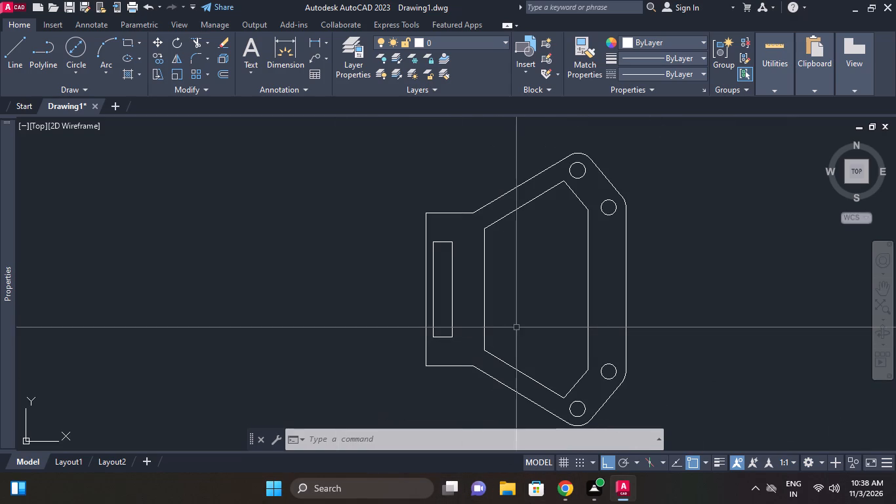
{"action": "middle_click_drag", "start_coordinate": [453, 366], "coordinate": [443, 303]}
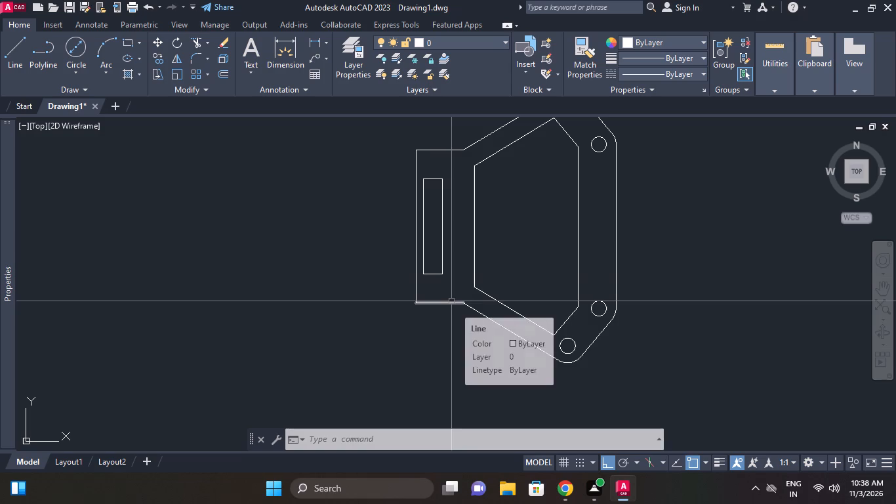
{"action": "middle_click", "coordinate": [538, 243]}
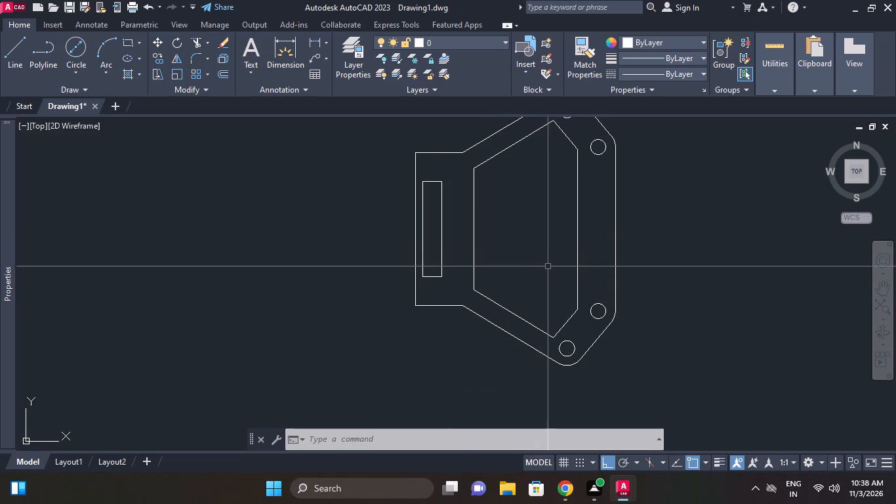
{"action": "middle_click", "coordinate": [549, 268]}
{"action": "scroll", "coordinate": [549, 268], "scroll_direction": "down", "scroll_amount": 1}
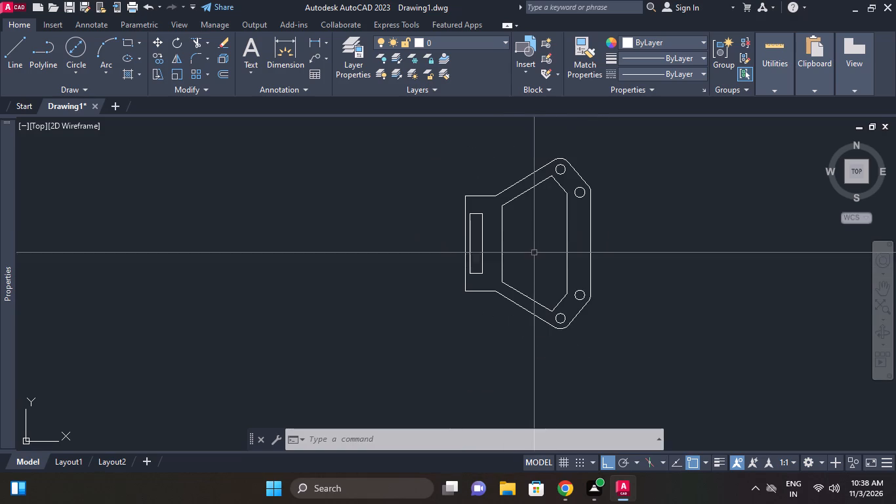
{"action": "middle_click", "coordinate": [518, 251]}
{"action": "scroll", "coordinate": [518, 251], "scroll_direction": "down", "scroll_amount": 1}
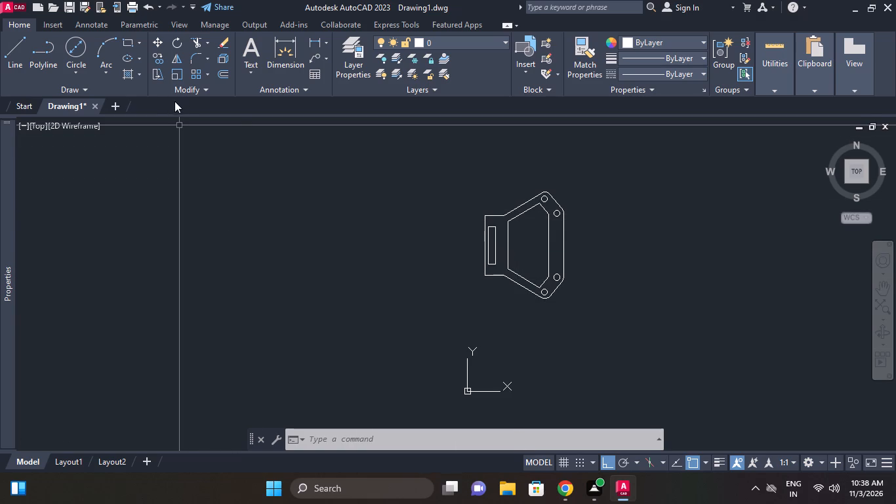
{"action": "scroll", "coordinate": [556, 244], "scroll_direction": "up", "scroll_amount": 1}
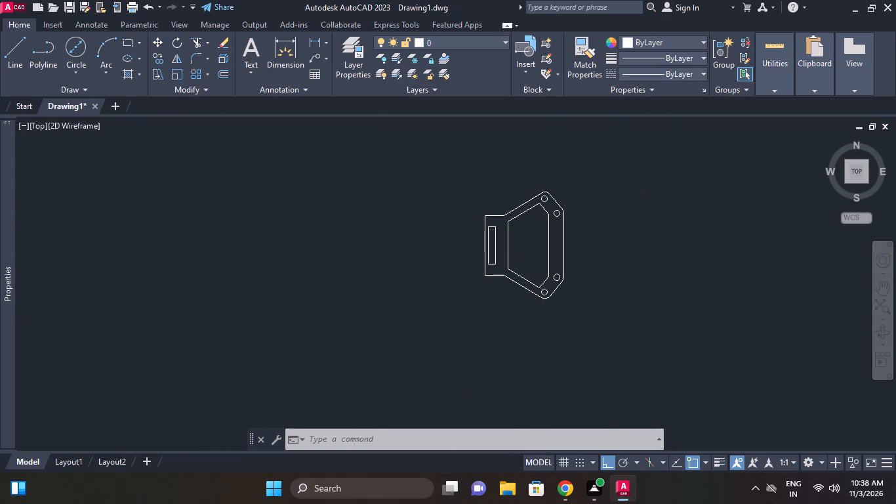
Draw a horizontal line from the midpoint of the part's right edge to the midpoint of the inner outline's right side.
{"action": "left_click", "coordinate": [4, 47]}
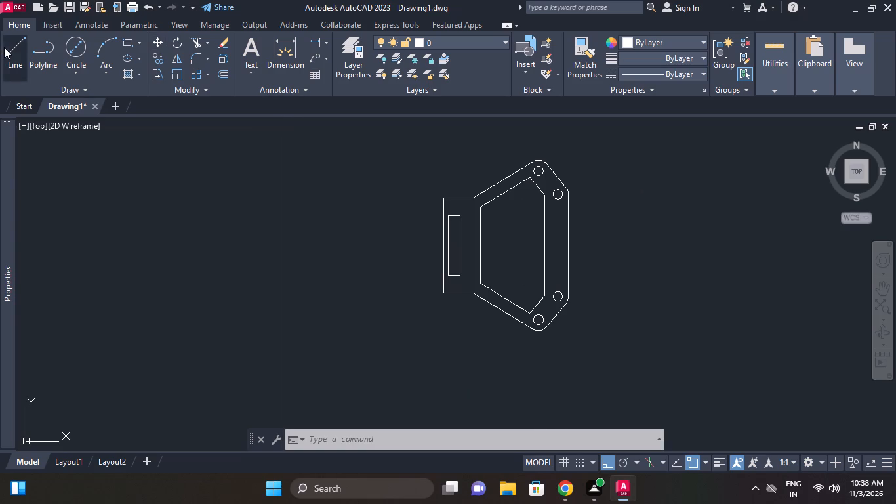
{"action": "scroll", "coordinate": [539, 263], "scroll_direction": "up", "scroll_amount": 2}
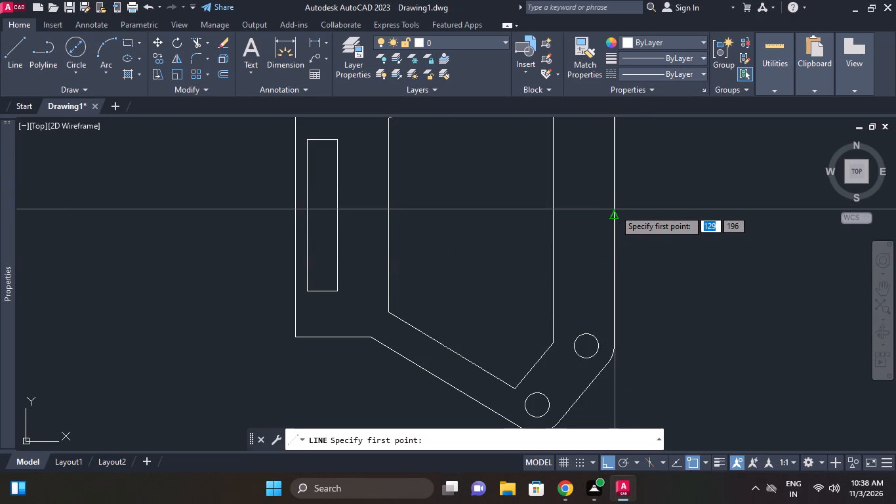
{"action": "left_click", "coordinate": [615, 213]}
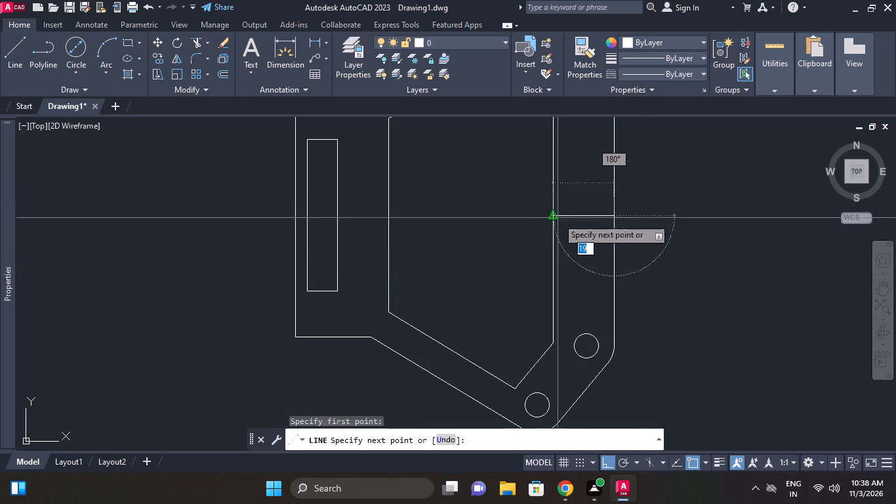
{"action": "left_click", "coordinate": [556, 218]}
{"action": "right_click", "coordinate": [587, 209]}
{"action": "left_click", "coordinate": [610, 233]}
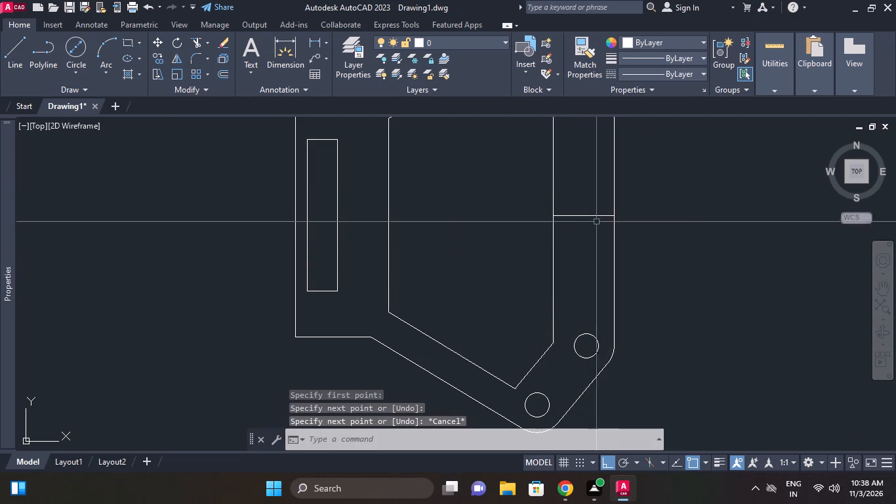
Offset the horizontal line at the middle of the part's right band by 25/2 mm, once below and once above.
{"action": "left_click", "coordinate": [224, 79]}
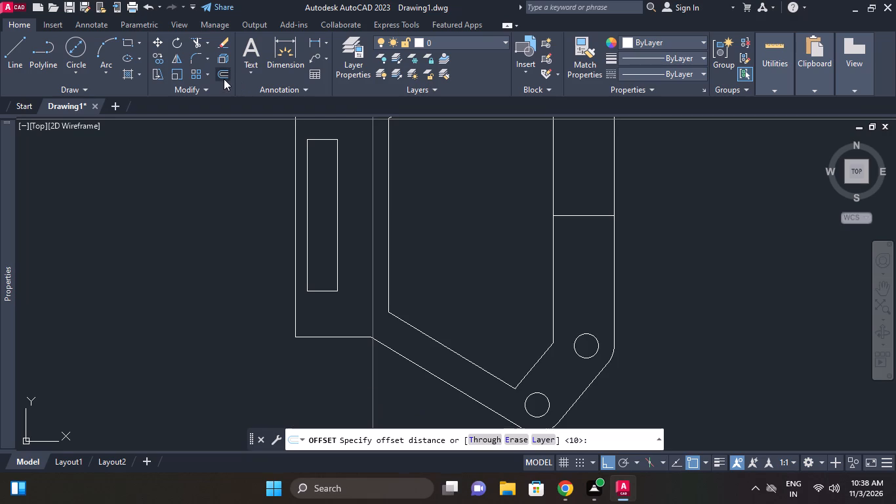
{"action": "type", "text": "25/2"}
{"action": "key", "text": "Return"}
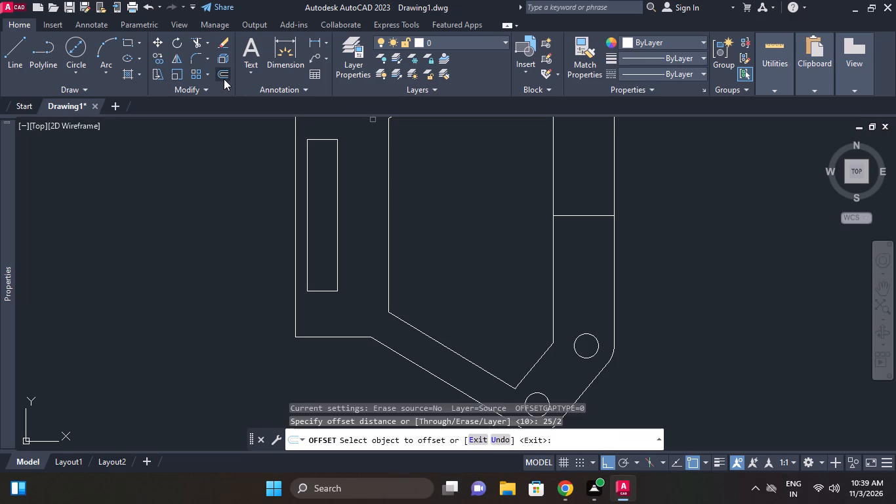
{"action": "left_click", "coordinate": [596, 215]}
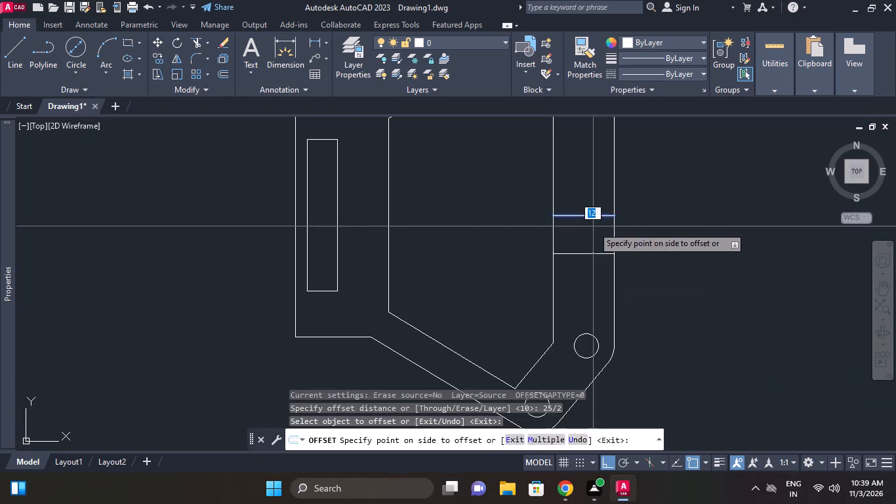
{"action": "left_click", "coordinate": [593, 226]}
{"action": "left_click", "coordinate": [592, 214]}
{"action": "left_click", "coordinate": [593, 184]}
{"action": "right_click", "coordinate": [727, 180]}
{"action": "left_click", "coordinate": [749, 190]}
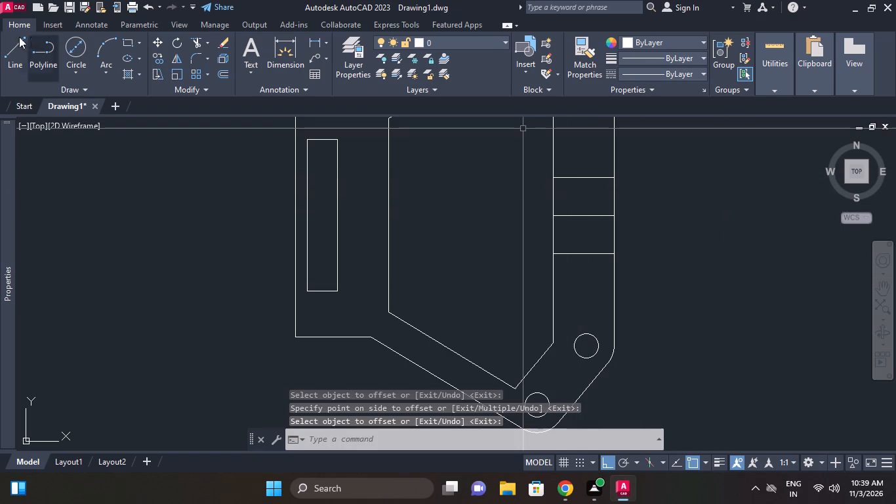
Measure the vertical distance between the two offset lines with a temporary linear dimension.
{"action": "left_click", "coordinate": [317, 42]}
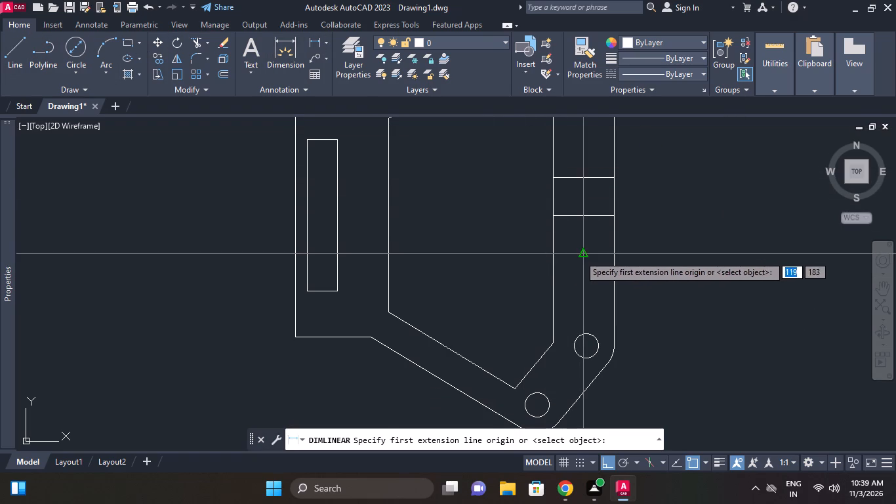
{"action": "left_click", "coordinate": [580, 255]}
{"action": "left_click", "coordinate": [580, 178]}
{"action": "right_click", "coordinate": [675, 190]}
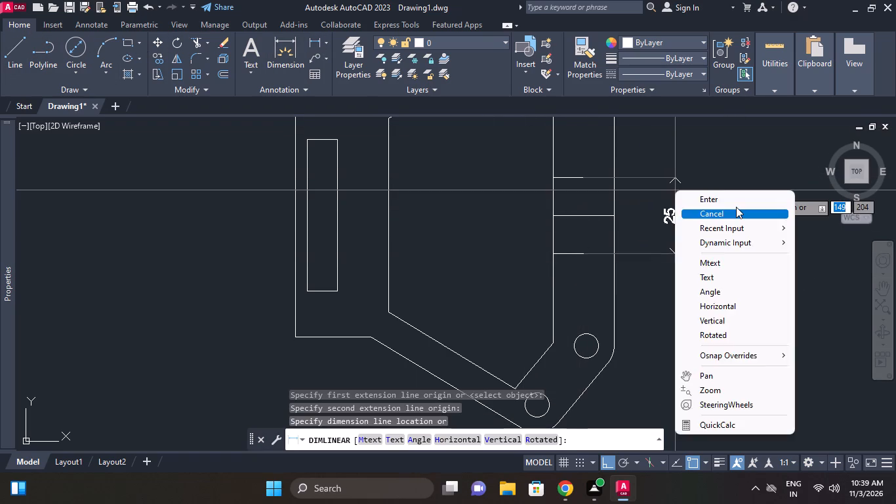
{"action": "left_click", "coordinate": [736, 207]}
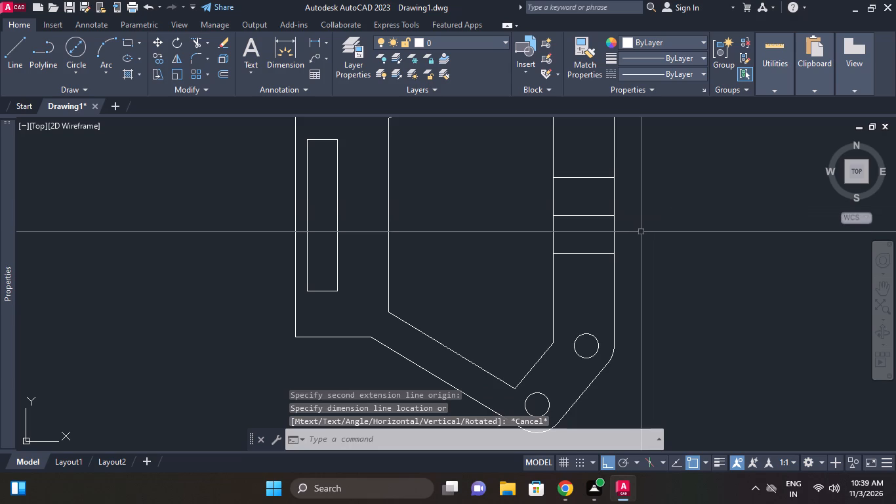
Offset the part's right edge 10 mm inward.
{"action": "left_click", "coordinate": [225, 72]}
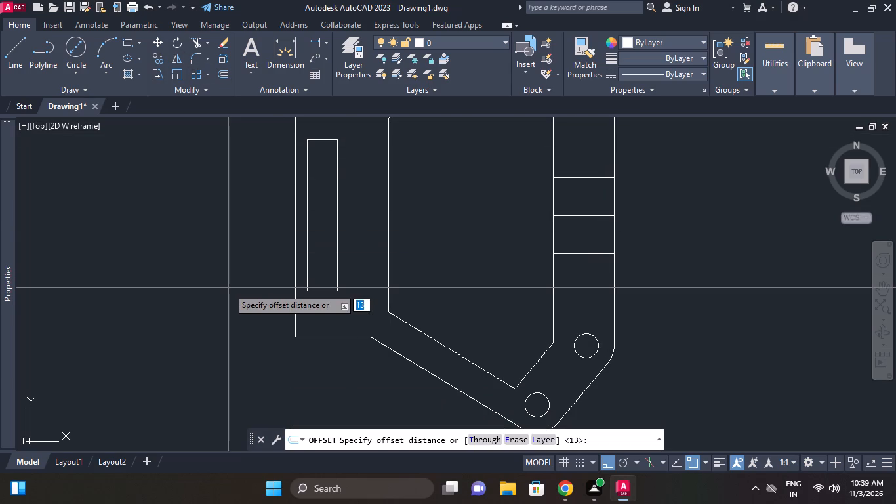
{"action": "type", "text": "10"}
{"action": "key", "text": "Return"}
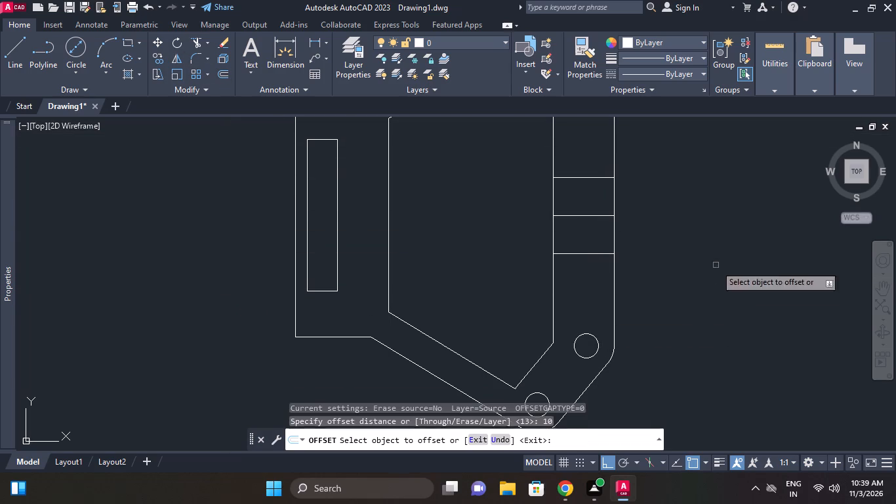
{"action": "left_click", "coordinate": [613, 234]}
{"action": "left_click", "coordinate": [593, 228]}
{"action": "right_click", "coordinate": [663, 191]}
{"action": "left_click", "coordinate": [683, 196]}
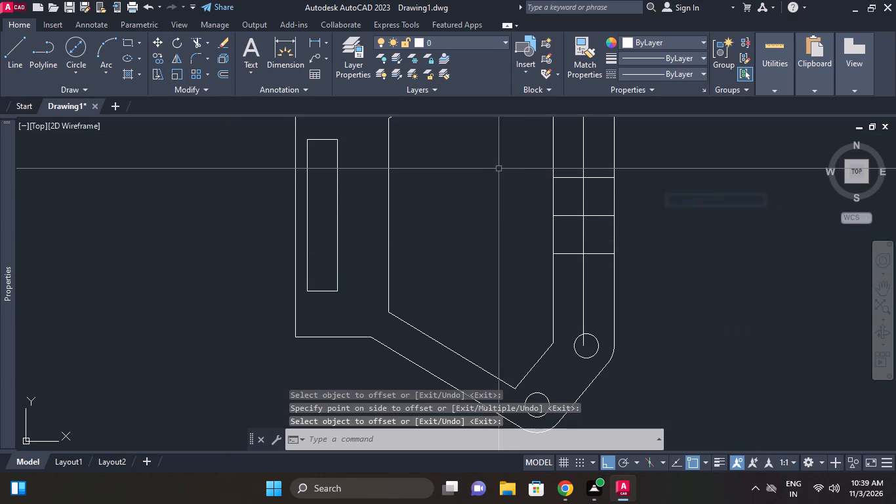
Trim the two horizontal offset lines and the inward vertical line to leave a 10 by 25 mm rectangle against the right edge.
{"action": "left_click", "coordinate": [193, 45]}
{"action": "right_click", "coordinate": [190, 161]}
{"action": "left_click", "coordinate": [233, 171]}
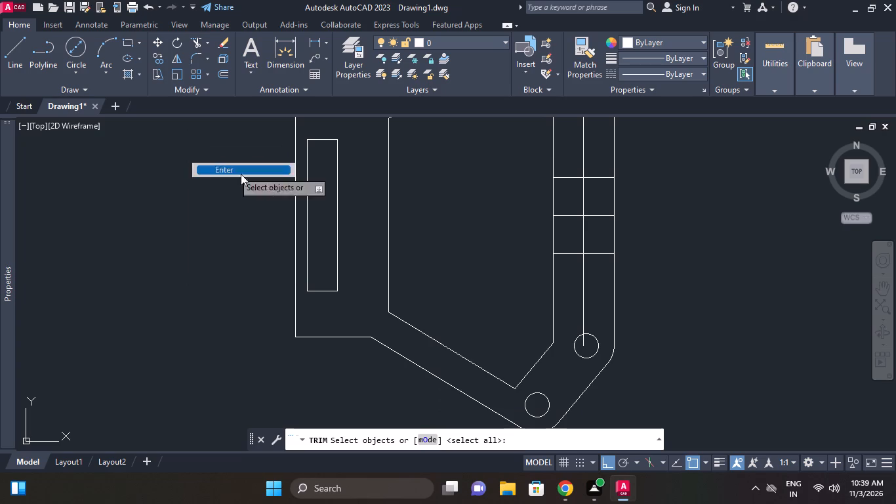
{"action": "left_click", "coordinate": [561, 180]}
{"action": "left_click", "coordinate": [574, 254]}
{"action": "left_click", "coordinate": [591, 264]}
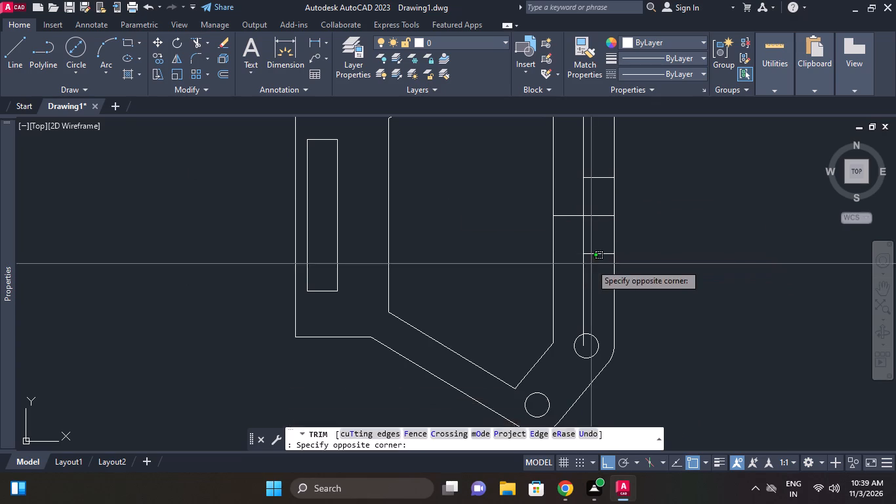
{"action": "left_click", "coordinate": [579, 261]}
{"action": "left_click", "coordinate": [586, 157]}
{"action": "right_click", "coordinate": [649, 156]}
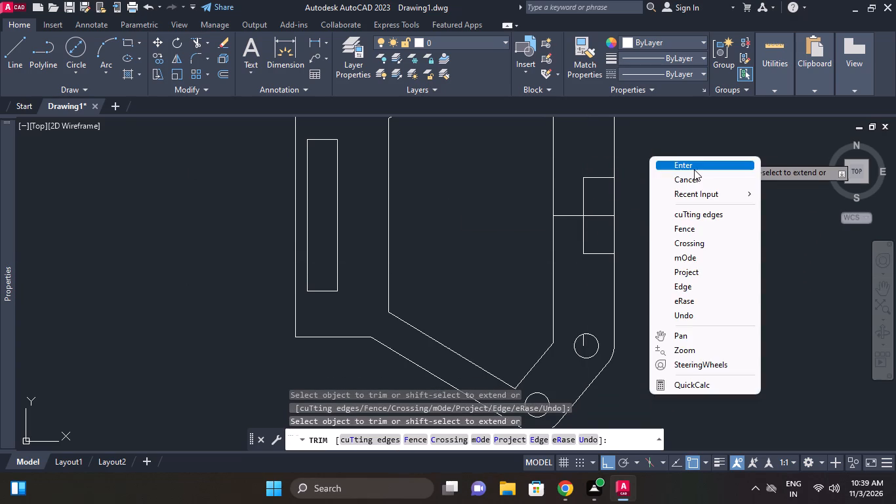
{"action": "left_click", "coordinate": [694, 169]}
Erase the horizontal centre line running through the right-side rectangle.
{"action": "left_click", "coordinate": [595, 210]}
{"action": "left_click", "coordinate": [594, 216]}
{"action": "right_click", "coordinate": [642, 203]}
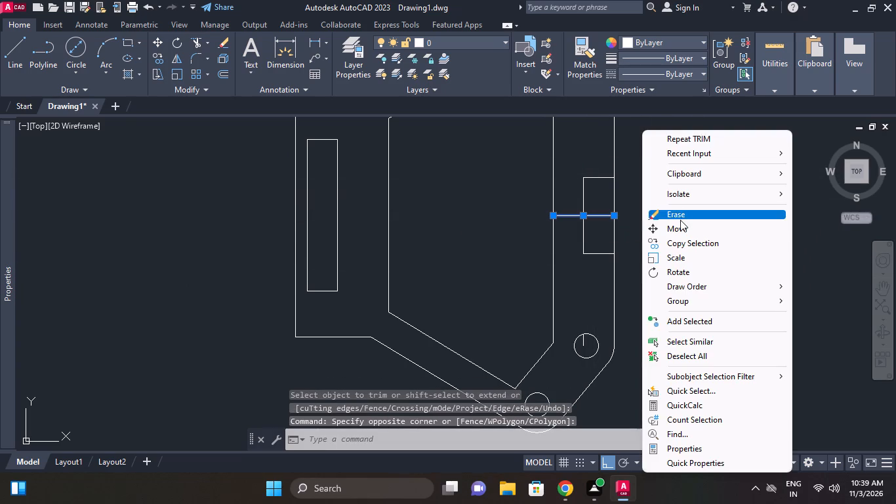
{"action": "left_click", "coordinate": [680, 215]}
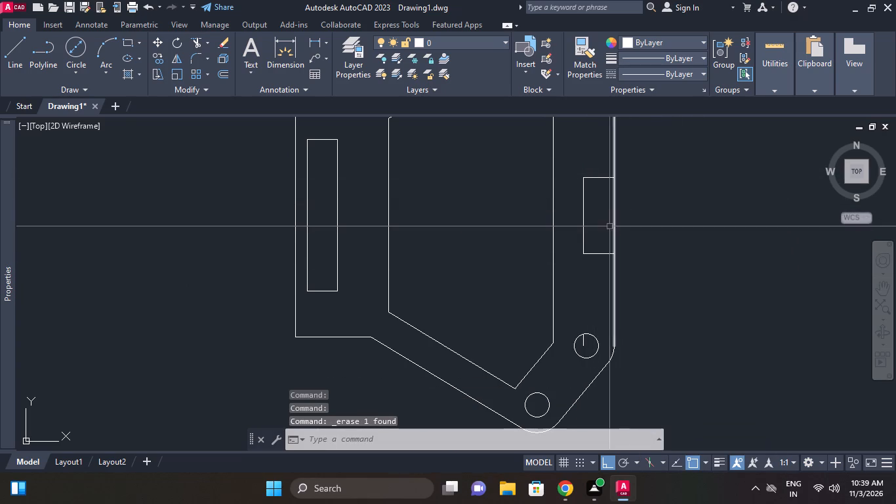
Load the CENTER linetype from acad.lin into the drawing.
{"action": "left_click_drag", "start_coordinate": [603, 268], "coordinate": [599, 256]}
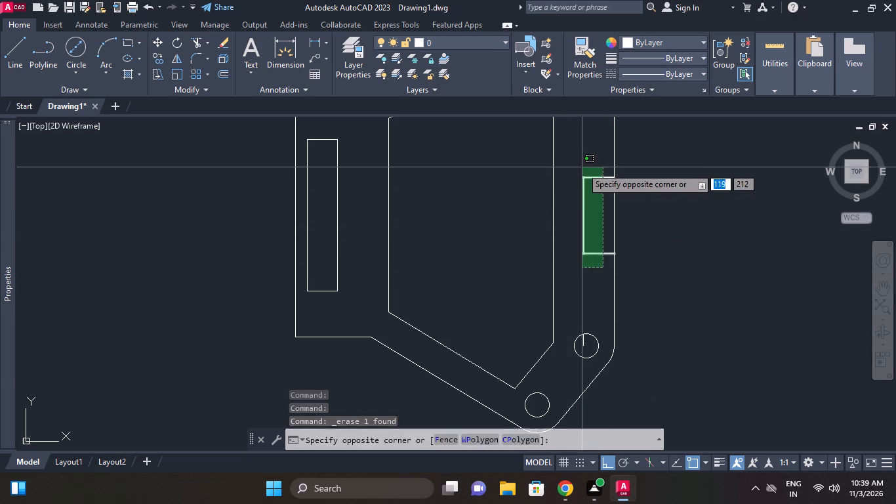
{"action": "left_click", "coordinate": [582, 167]}
{"action": "left_click", "coordinate": [662, 72]}
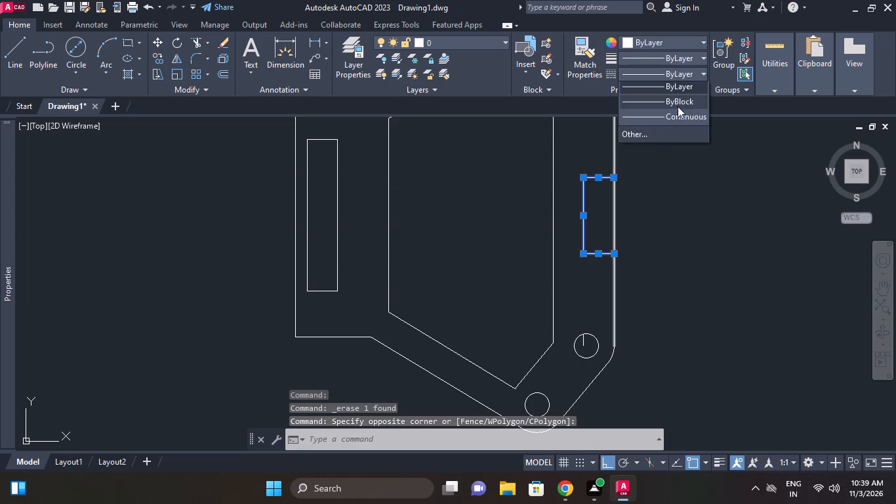
{"action": "left_click", "coordinate": [666, 135]}
{"action": "left_click", "coordinate": [426, 125]}
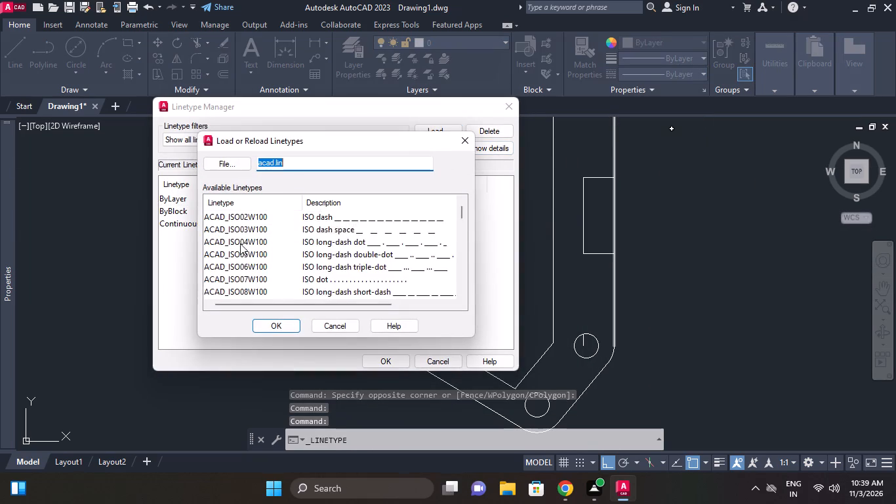
{"action": "scroll", "coordinate": [241, 245], "scroll_direction": "down", "scroll_amount": 6}
{"action": "scroll", "coordinate": [245, 252], "scroll_direction": "up", "scroll_amount": 1}
{"action": "left_click", "coordinate": [231, 257]}
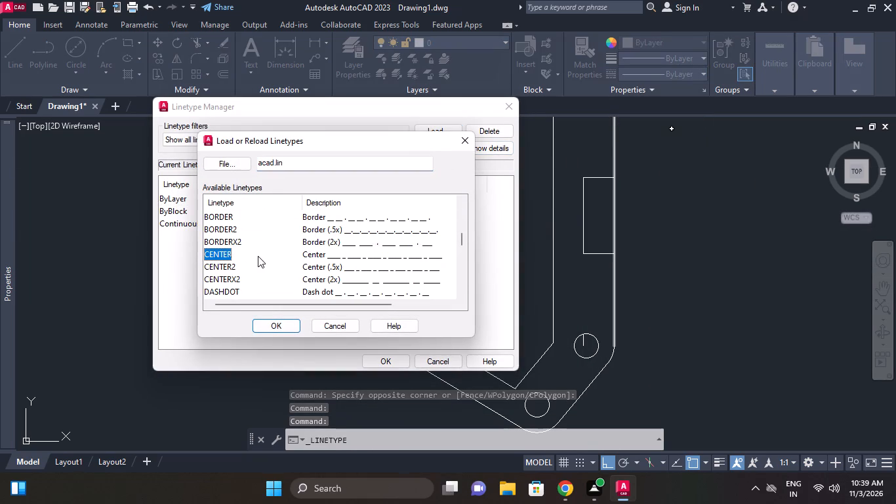
{"action": "left_click", "coordinate": [294, 328]}
Load the HIDDEN linetype into the drawing and accept the linetype settings.
{"action": "left_click", "coordinate": [438, 132]}
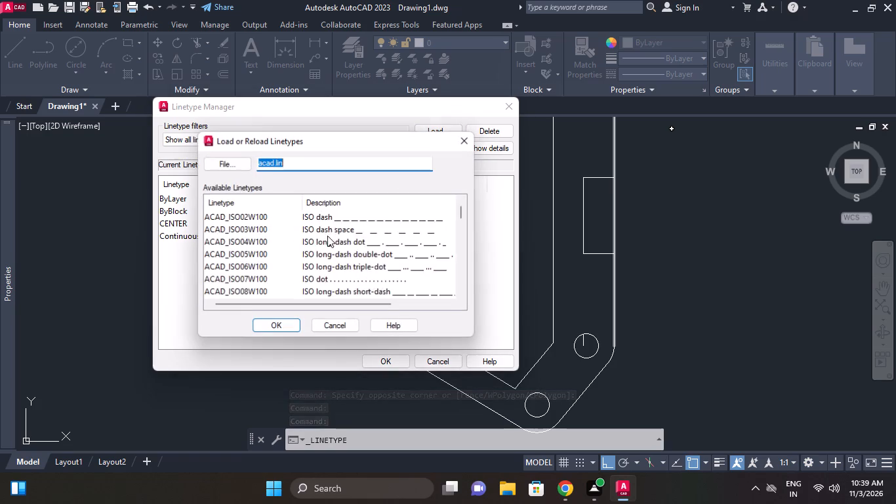
{"action": "scroll", "coordinate": [316, 253], "scroll_direction": "down", "scroll_amount": 14}
{"action": "scroll", "coordinate": [267, 268], "scroll_direction": "up", "scroll_amount": 1}
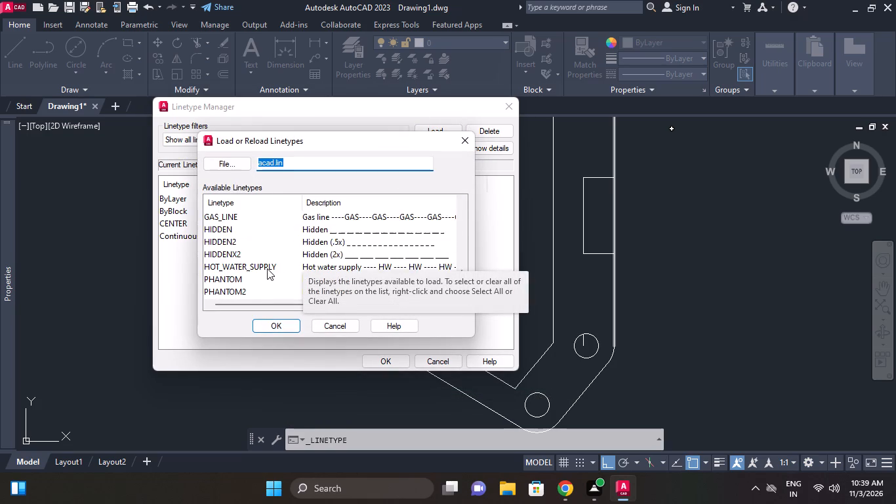
{"action": "scroll", "coordinate": [267, 268], "scroll_direction": "up", "scroll_amount": 1}
{"action": "left_click", "coordinate": [238, 271]}
{"action": "left_click", "coordinate": [266, 327]}
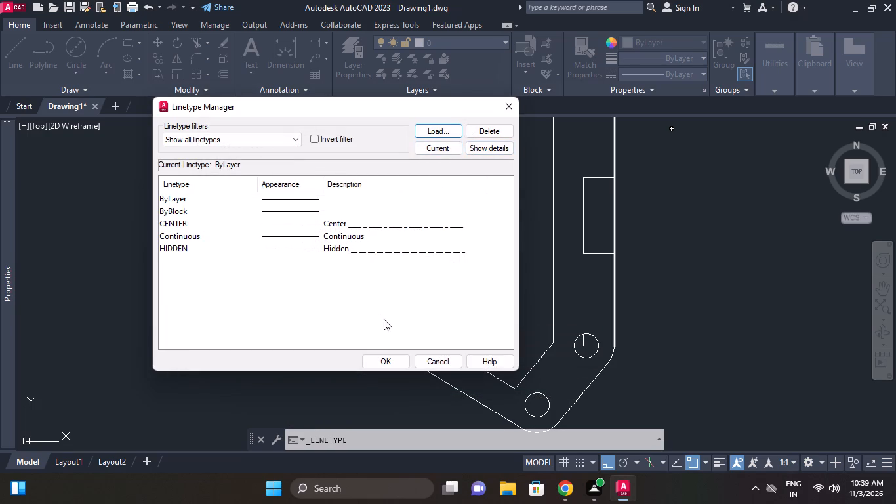
{"action": "left_click", "coordinate": [377, 360]}
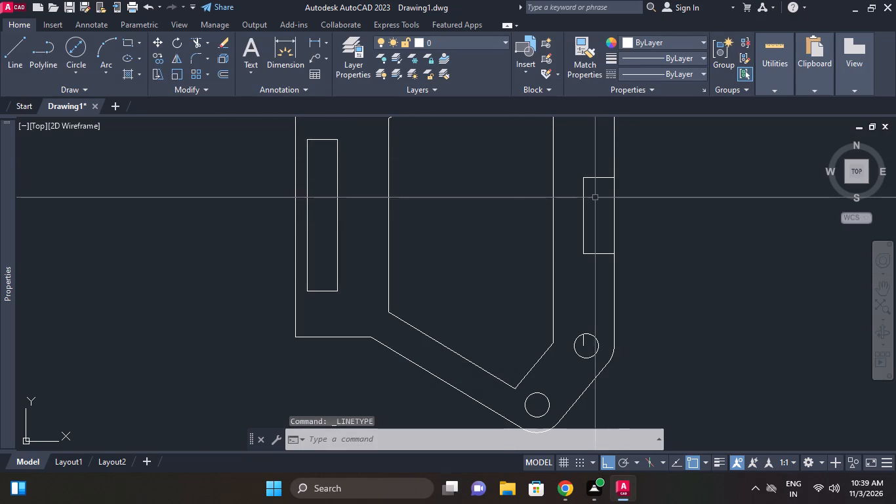
Give the three lines of the right-side rectangle the HIDDEN linetype with a linetype scale of 10.
{"action": "left_click_drag", "start_coordinate": [594, 255], "coordinate": [592, 248]}
{"action": "left_click", "coordinate": [584, 177]}
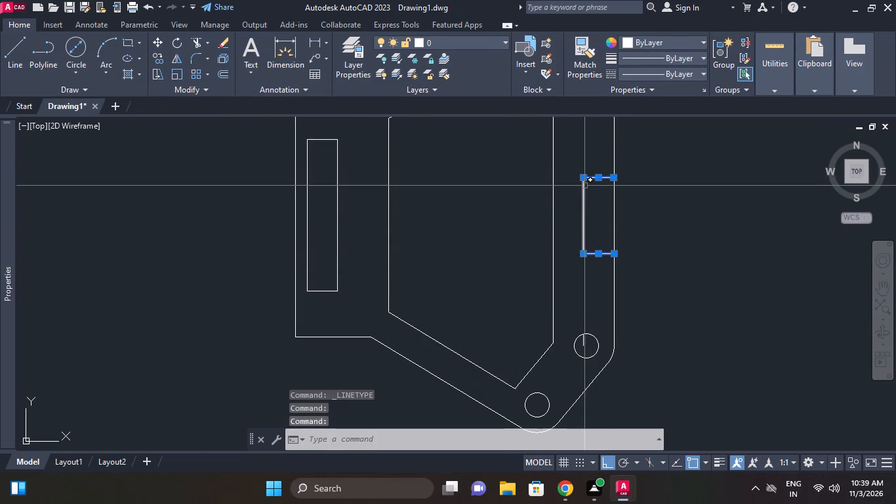
{"action": "left_click", "coordinate": [584, 187]}
{"action": "left_click", "coordinate": [699, 71]}
{"action": "left_click", "coordinate": [676, 148]}
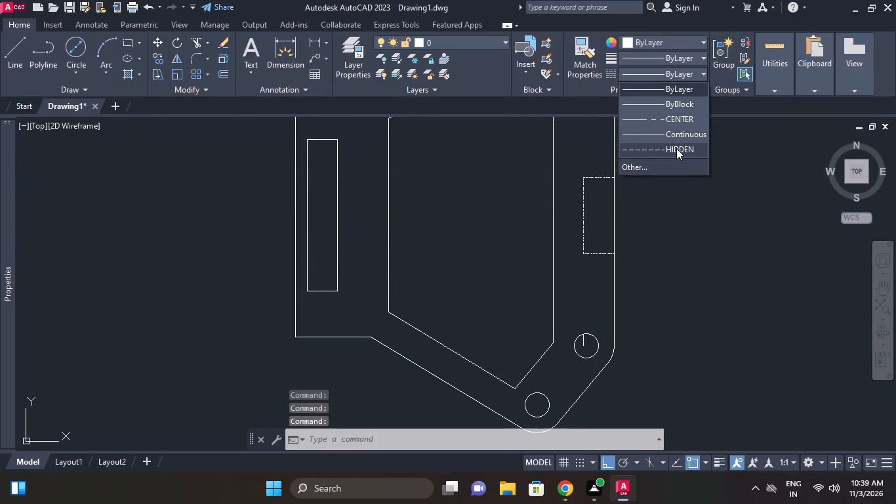
{"action": "left_click", "coordinate": [132, 201]}
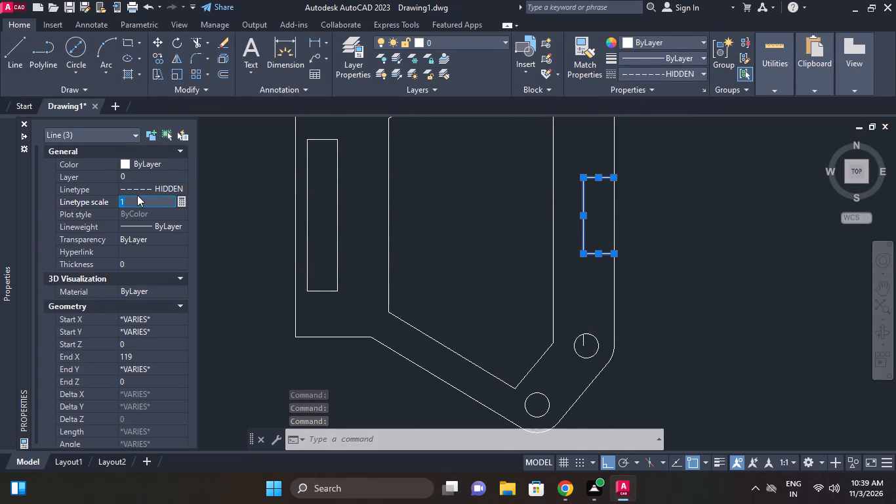
{"action": "type", "text": "10"}
{"action": "key", "text": "Return"}
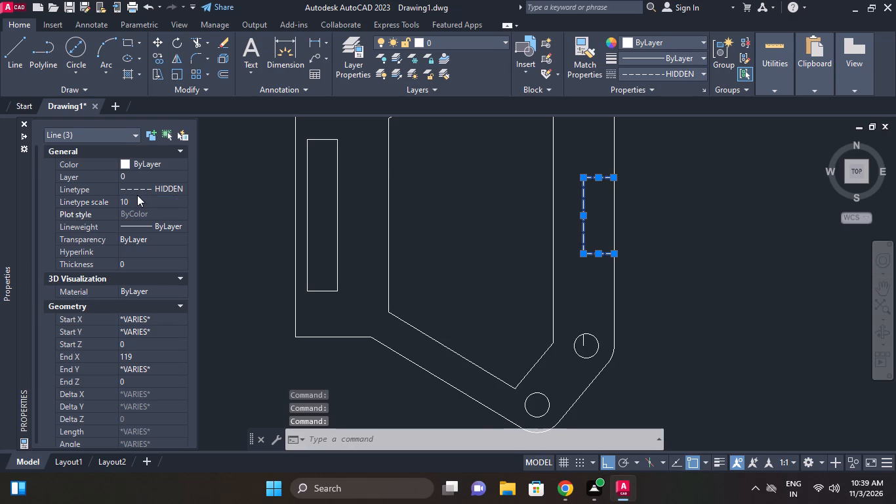
Set the colour of the three hidden lines to index colour 8 (grey) and clear the selection.
{"action": "left_click", "coordinate": [653, 30]}
{"action": "left_click", "coordinate": [653, 37]}
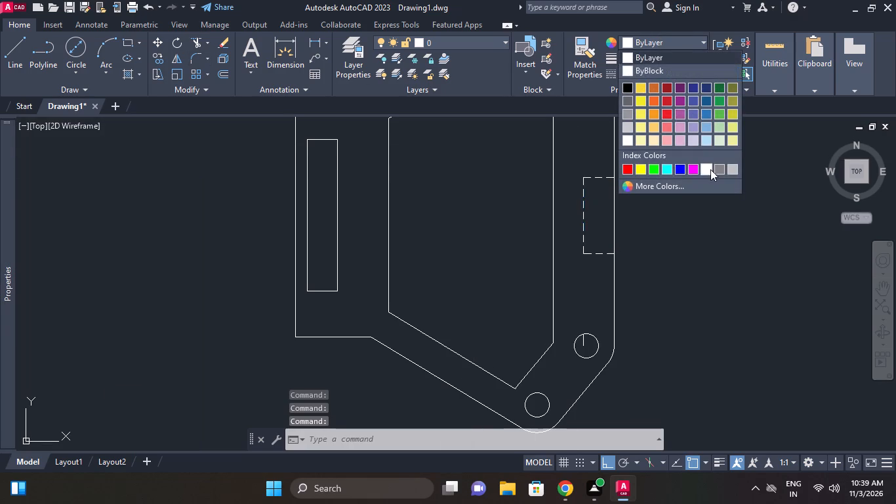
{"action": "left_click", "coordinate": [716, 169]}
{"action": "right_click", "coordinate": [667, 199]}
{"action": "left_click", "coordinate": [717, 352]}
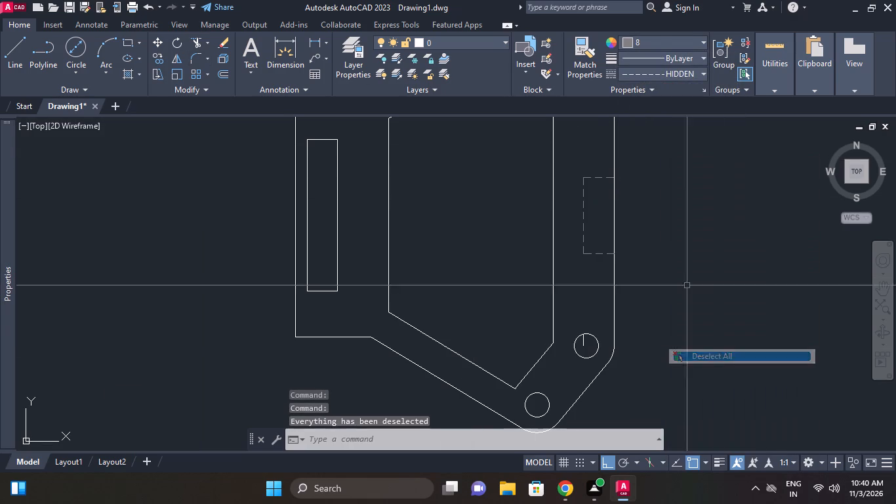
Draw two vertical construction lines, one through the part's left edge and one through its right edge.
{"action": "middle_click_drag", "start_coordinate": [624, 229], "coordinate": [626, 243]}
{"action": "scroll", "coordinate": [626, 243], "scroll_direction": "down", "scroll_amount": 2}
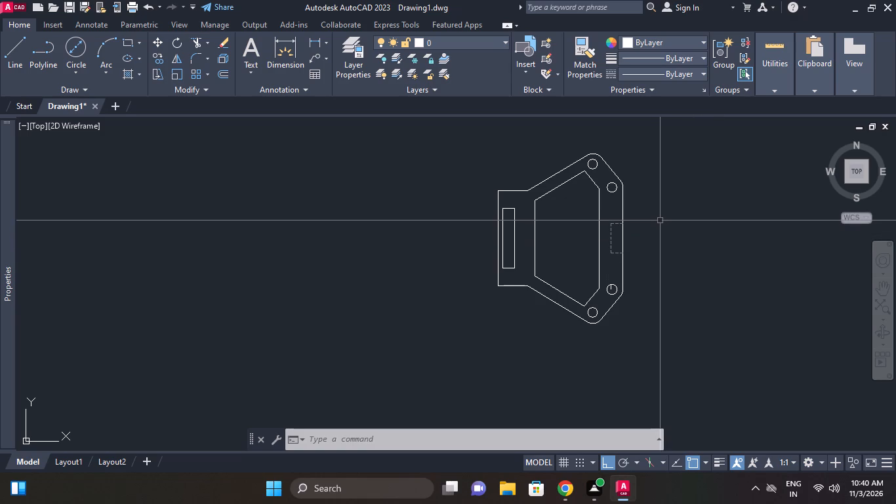
{"action": "middle_click", "coordinate": [588, 194]}
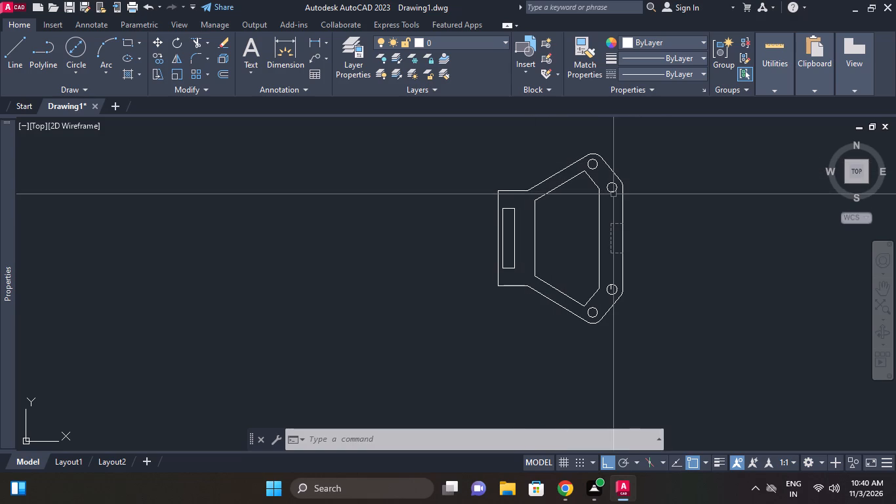
{"action": "middle_click_drag", "start_coordinate": [638, 223], "coordinate": [640, 186]}
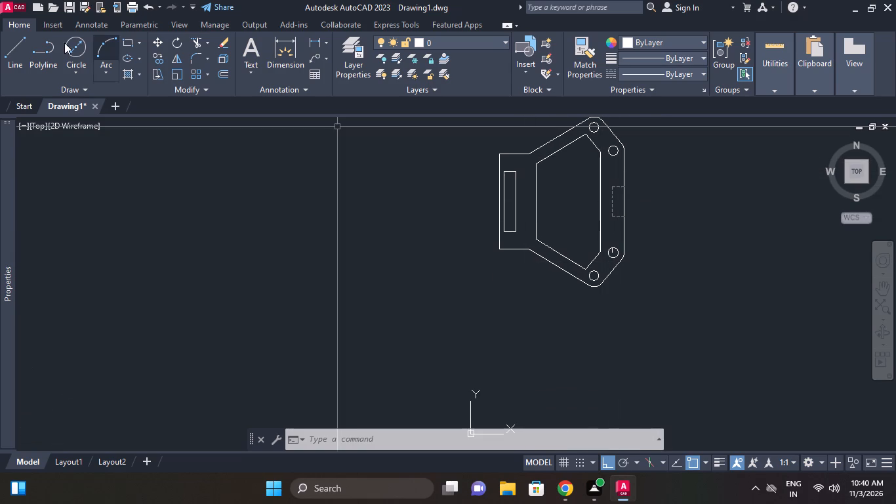
{"action": "left_click", "coordinate": [89, 81]}
{"action": "left_click", "coordinate": [85, 85]}
{"action": "left_click", "coordinate": [47, 104]}
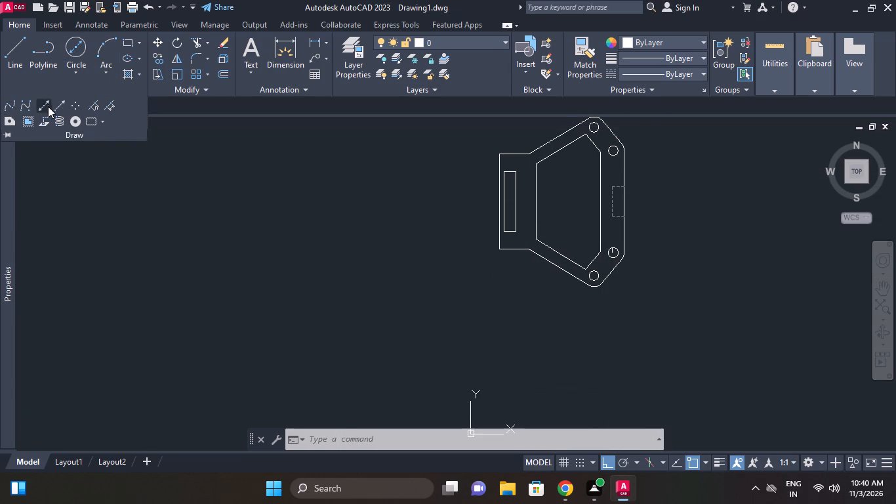
{"action": "left_click", "coordinate": [443, 438]}
{"action": "left_click", "coordinate": [450, 438]}
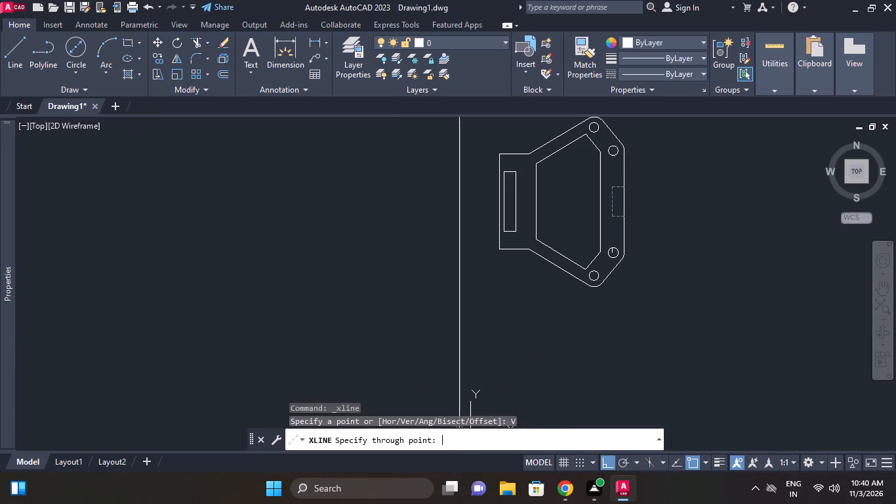
{"action": "left_click", "coordinate": [500, 249]}
{"action": "left_click", "coordinate": [626, 226]}
{"action": "right_click", "coordinate": [651, 222]}
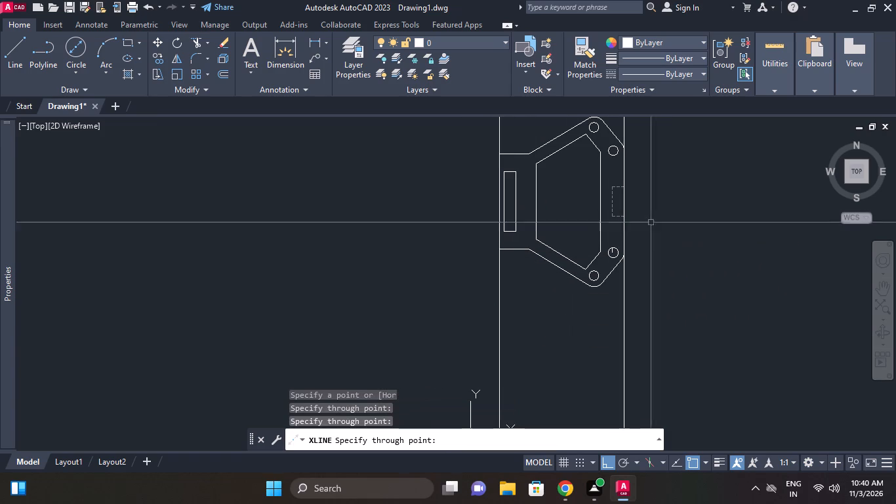
Draw a horizontal line below the part, from the left construction line to just past the right one.
{"action": "left_click", "coordinate": [16, 58]}
{"action": "middle_click_drag", "start_coordinate": [270, 267], "coordinate": [274, 238]}
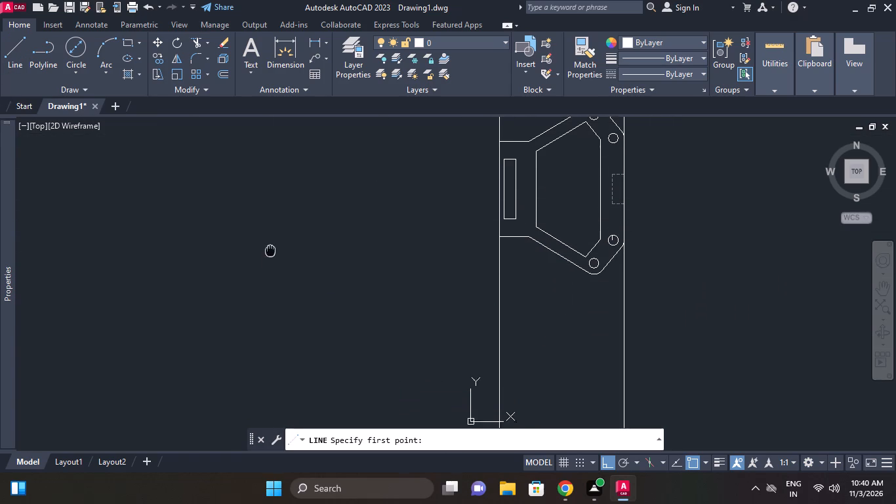
{"action": "middle_click_drag", "start_coordinate": [274, 238], "coordinate": [278, 220]}
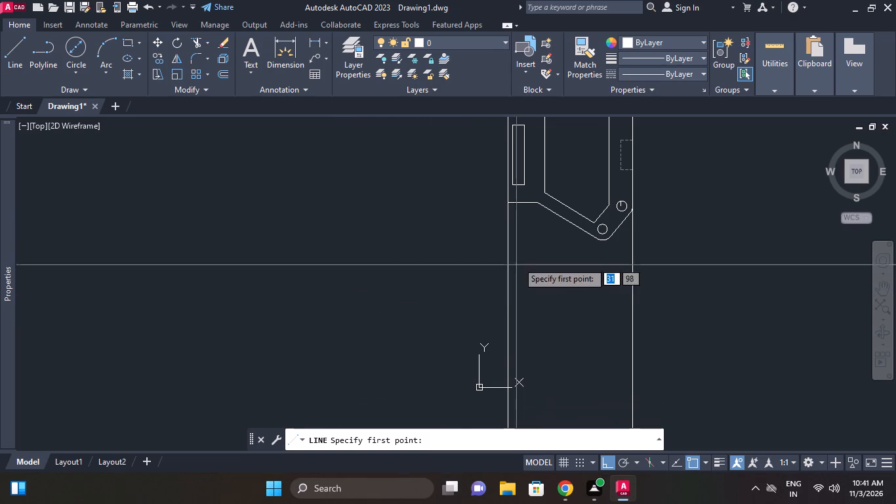
{"action": "left_click", "coordinate": [504, 283]}
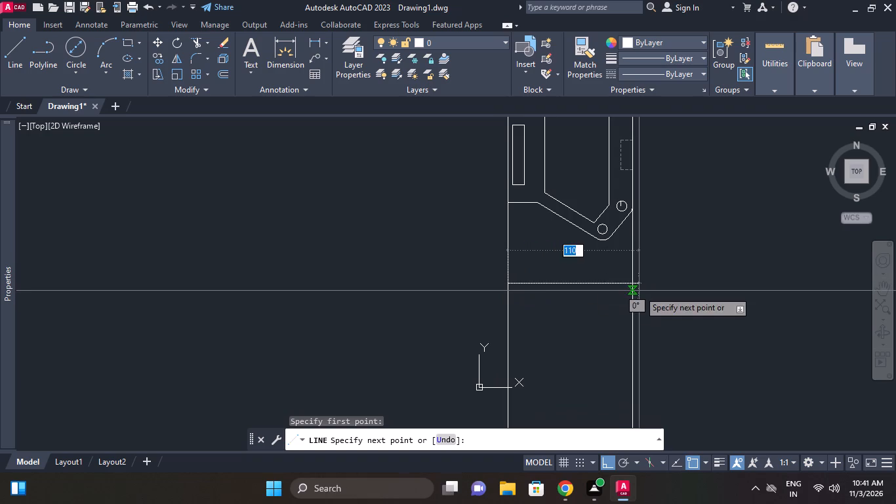
{"action": "left_click", "coordinate": [645, 282]}
{"action": "right_click", "coordinate": [659, 253]}
{"action": "left_click", "coordinate": [689, 255]}
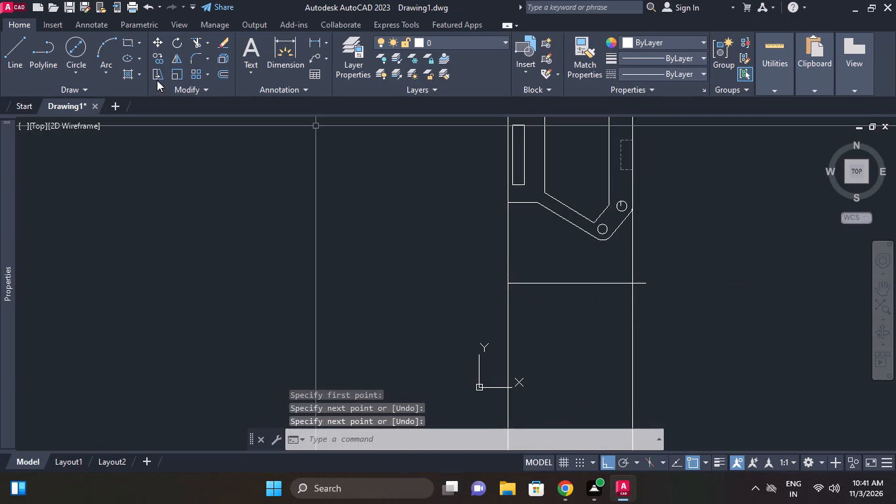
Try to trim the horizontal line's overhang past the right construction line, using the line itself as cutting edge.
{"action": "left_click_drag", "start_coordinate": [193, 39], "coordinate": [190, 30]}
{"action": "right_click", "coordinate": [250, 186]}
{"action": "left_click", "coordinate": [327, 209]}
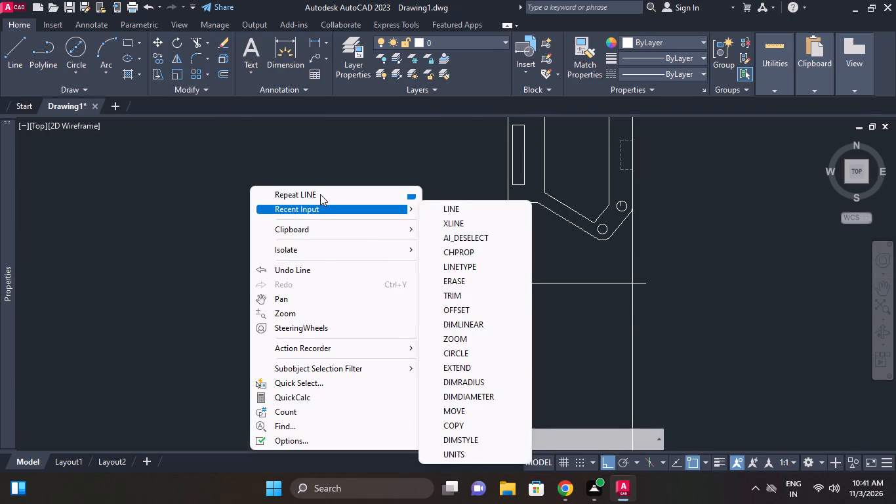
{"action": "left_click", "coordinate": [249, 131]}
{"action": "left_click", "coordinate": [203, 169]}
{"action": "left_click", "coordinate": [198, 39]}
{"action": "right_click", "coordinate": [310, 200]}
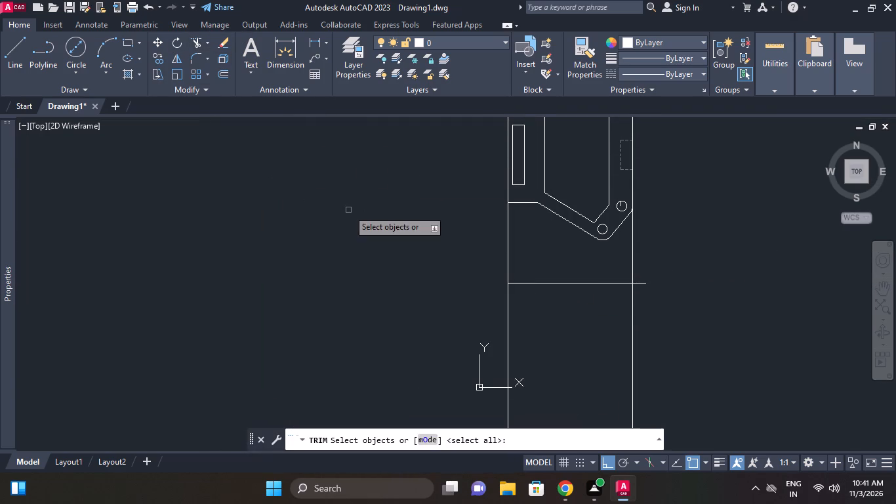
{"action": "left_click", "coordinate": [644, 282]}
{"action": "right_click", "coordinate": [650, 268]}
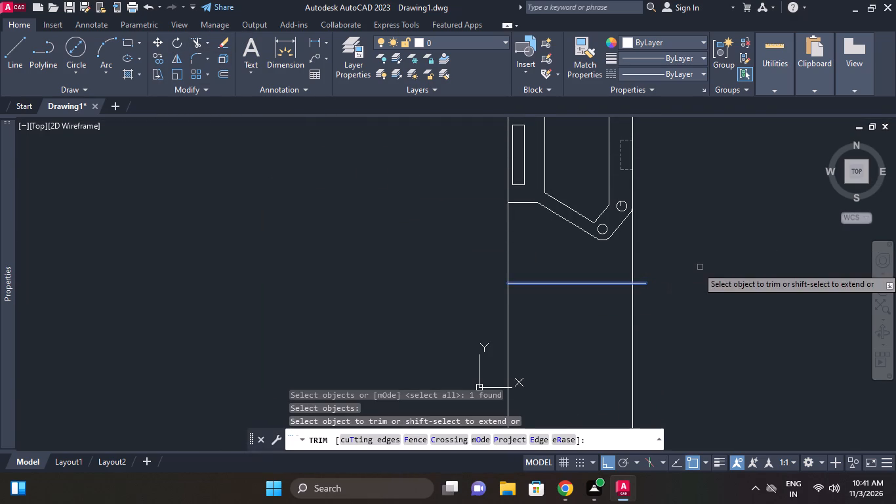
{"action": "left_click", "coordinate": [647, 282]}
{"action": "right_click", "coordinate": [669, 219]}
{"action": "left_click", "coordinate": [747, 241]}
Trim the horizontal line's overhang beyond the right construction line, using all objects as cutting edges.
{"action": "right_click_drag", "start_coordinate": [727, 215], "coordinate": [715, 214]}
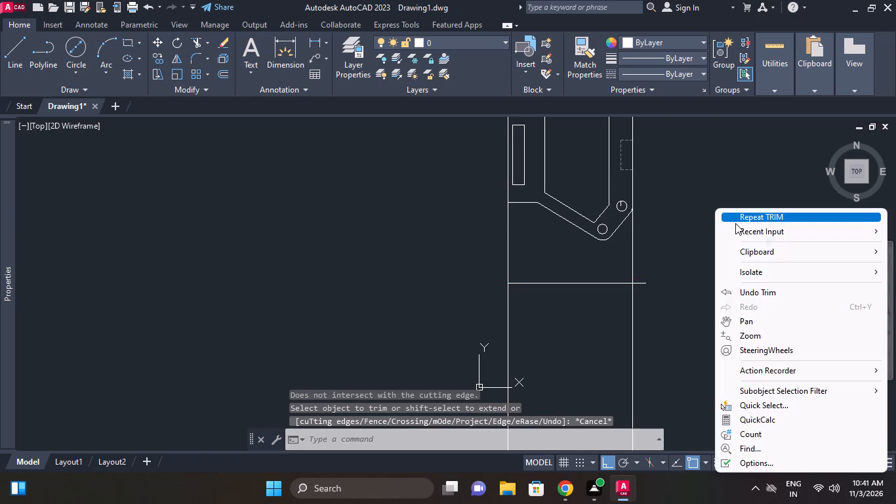
{"action": "left_click", "coordinate": [739, 222]}
{"action": "right_click_drag", "start_coordinate": [697, 225], "coordinate": [691, 219]}
{"action": "left_click", "coordinate": [717, 232]}
{"action": "left_click", "coordinate": [645, 284]}
{"action": "right_click", "coordinate": [667, 248]}
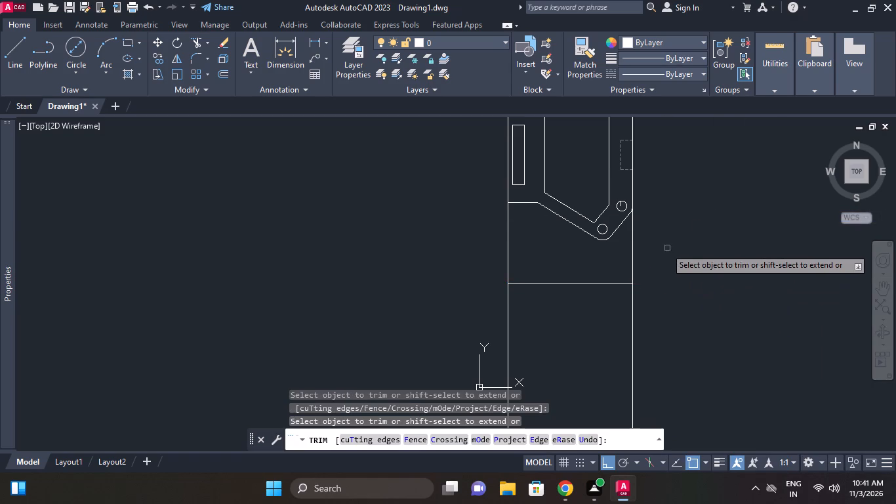
{"action": "left_click", "coordinate": [696, 35]}
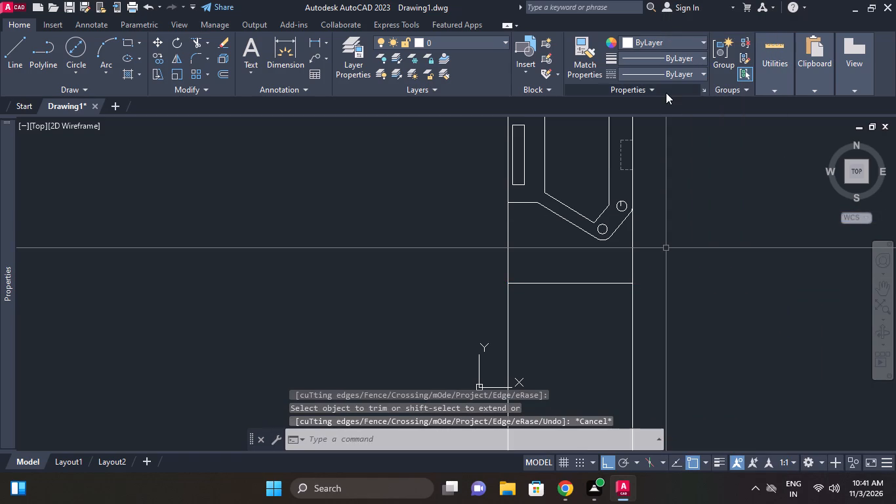
Offset the horizontal line 40 mm downward between the two construction lines.
{"action": "left_click", "coordinate": [223, 73]}
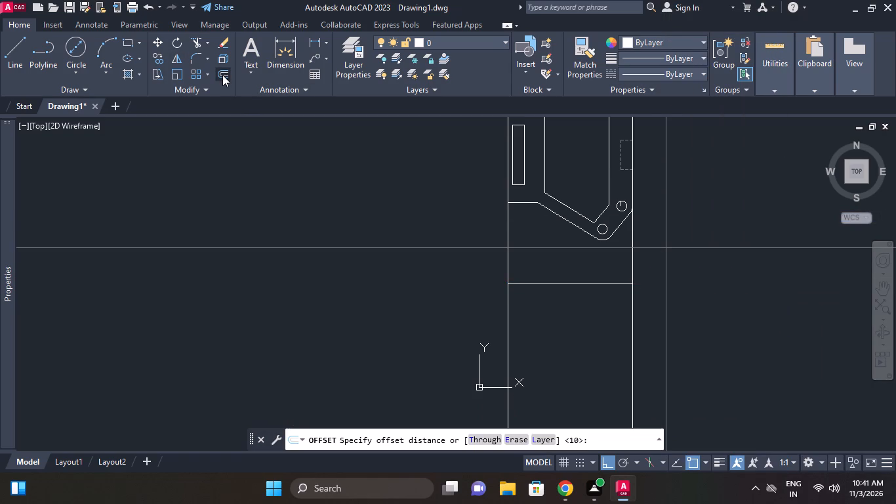
{"action": "key", "text": "1"}
{"action": "key", "text": "BackSpace"}
{"action": "type", "text": "40"}
{"action": "key", "text": "Return"}
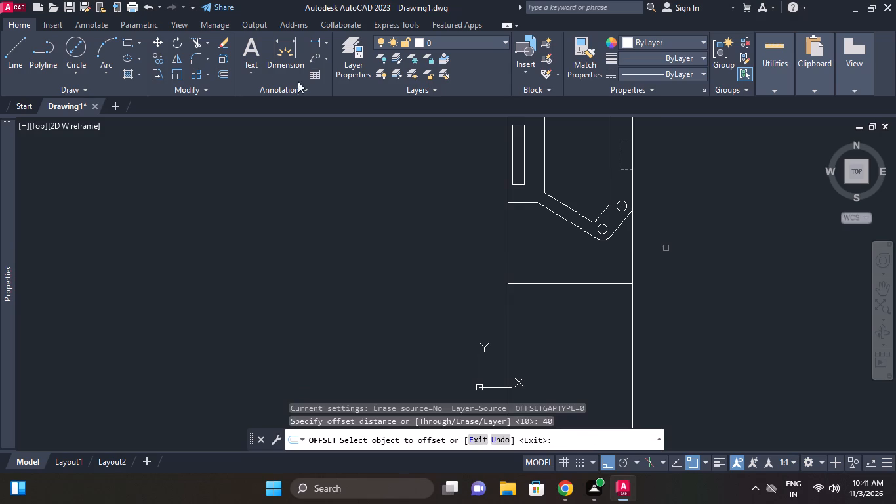
{"action": "middle_click_drag", "start_coordinate": [550, 262], "coordinate": [554, 157]}
{"action": "left_click", "coordinate": [561, 178]}
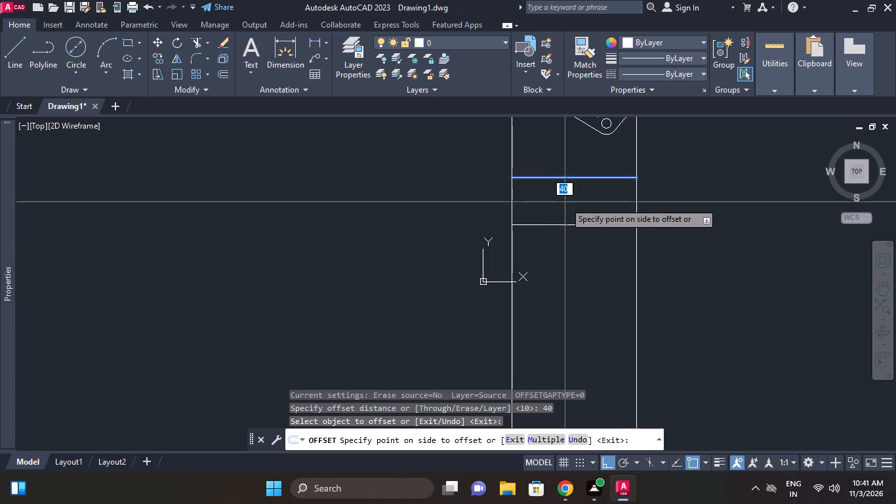
{"action": "left_click", "coordinate": [565, 202]}
{"action": "right_click", "coordinate": [707, 216]}
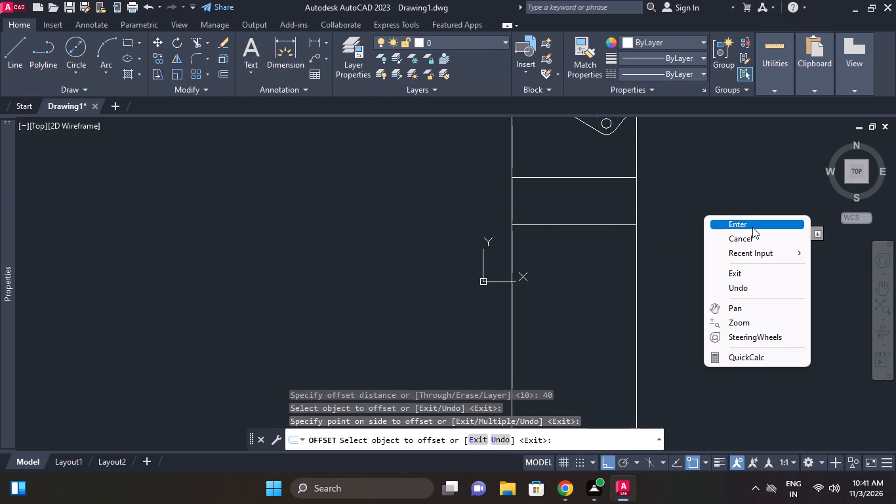
{"action": "left_click", "coordinate": [754, 228]}
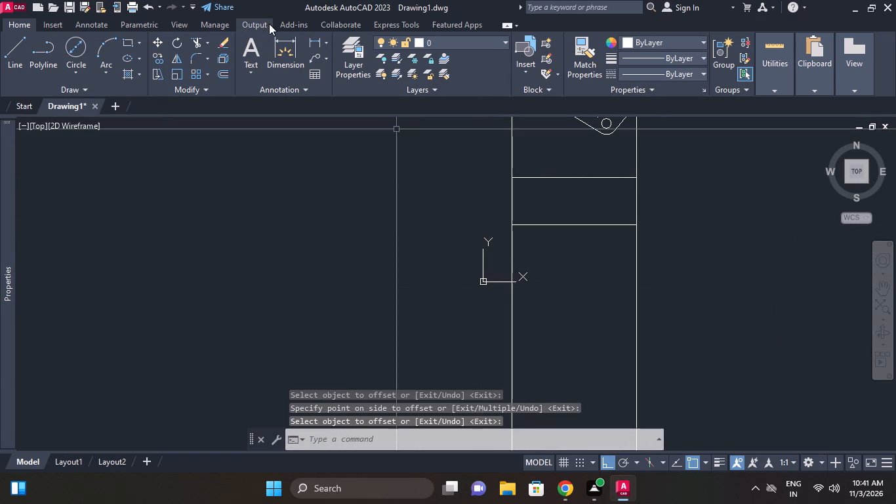
Trim both vertical construction lines above and below the two horizontal lines to leave a closed rectangle.
{"action": "left_click", "coordinate": [193, 37]}
{"action": "right_click", "coordinate": [203, 144]}
{"action": "left_click", "coordinate": [247, 155]}
{"action": "left_click", "coordinate": [555, 272]}
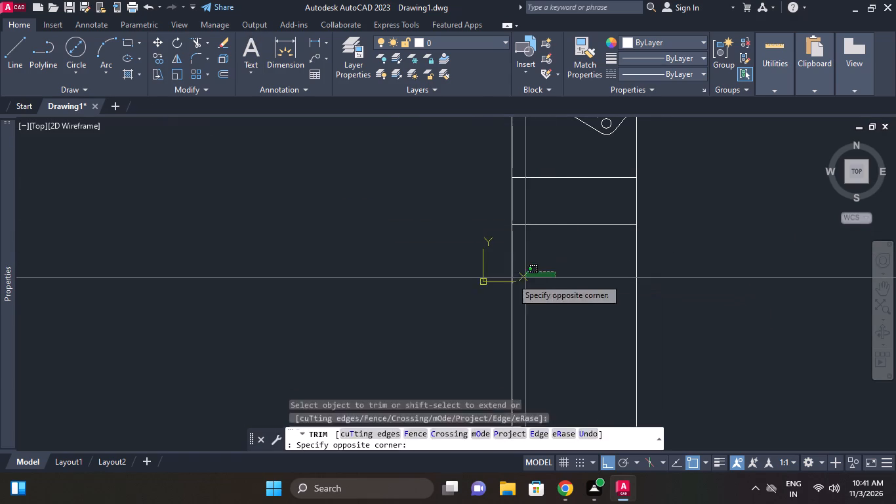
{"action": "left_click", "coordinate": [431, 273]}
{"action": "left_click_drag", "start_coordinate": [717, 274], "coordinate": [691, 274]}
{"action": "left_click", "coordinate": [572, 260]}
{"action": "left_click_drag", "start_coordinate": [690, 150], "coordinate": [675, 147]}
{"action": "left_click", "coordinate": [609, 147]}
{"action": "left_click_drag", "start_coordinate": [570, 152], "coordinate": [561, 151]}
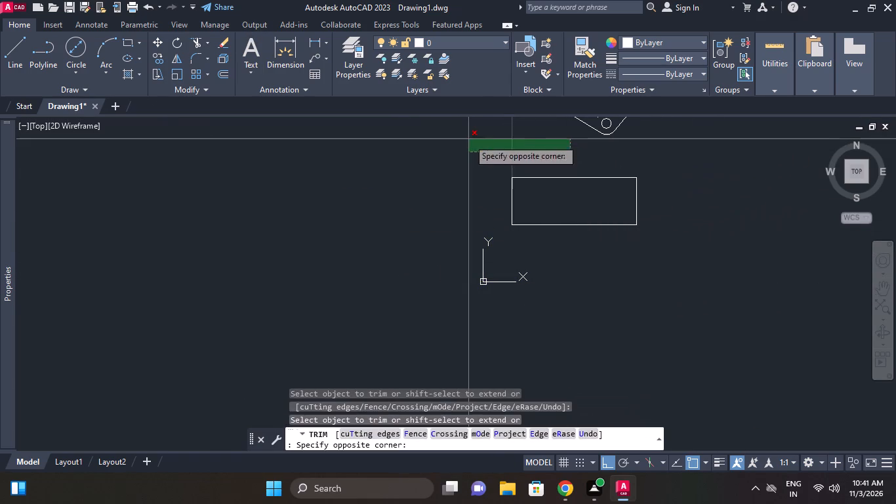
{"action": "right_click", "coordinate": [468, 139]}
{"action": "left_click", "coordinate": [424, 154]}
{"action": "right_click", "coordinate": [384, 157]}
{"action": "left_click", "coordinate": [439, 175]}
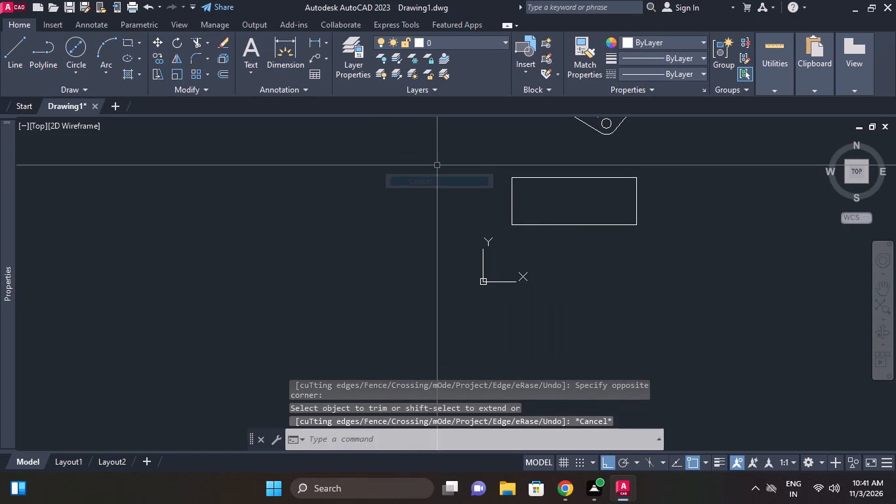
Move the whole rectangle slightly upward, closer to the part above it.
{"action": "left_click", "coordinate": [447, 157]}
{"action": "left_click", "coordinate": [743, 246]}
{"action": "right_click", "coordinate": [743, 241]}
{"action": "left_click", "coordinate": [779, 245]}
{"action": "left_click", "coordinate": [775, 257]}
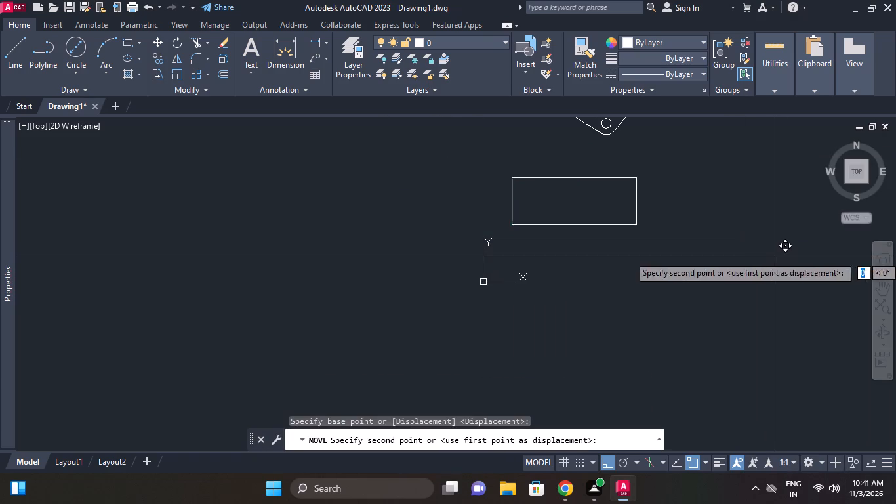
{"action": "left_click", "coordinate": [773, 250]}
Draw a horizontal centre line across the rectangle from the midpoint of its left side to its right side.
{"action": "scroll", "coordinate": [548, 186], "scroll_direction": "up", "scroll_amount": 2}
{"action": "middle_click", "coordinate": [542, 220]}
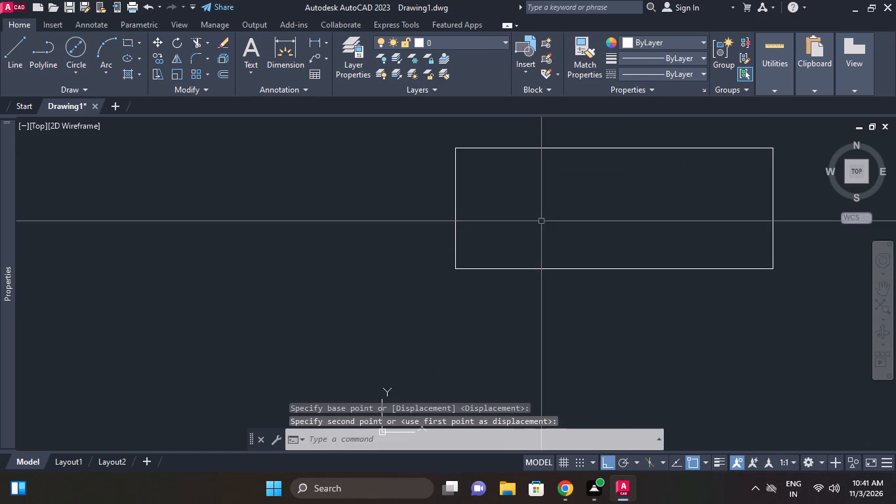
{"action": "left_click", "coordinate": [14, 62]}
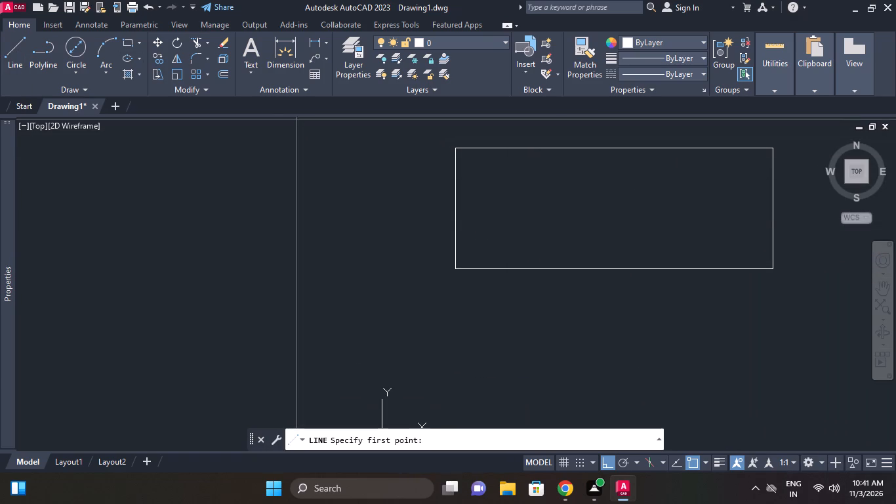
{"action": "left_click", "coordinate": [453, 202]}
{"action": "middle_click_drag", "start_coordinate": [559, 222], "coordinate": [182, 165]}
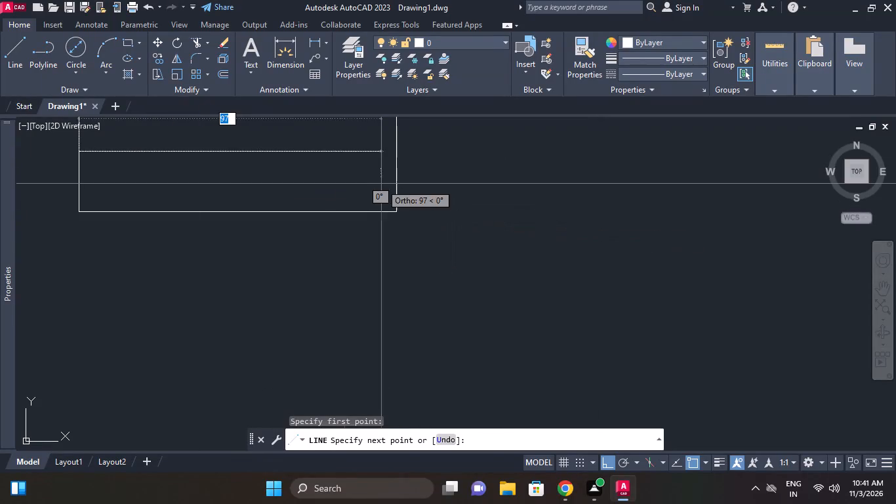
{"action": "left_click", "coordinate": [397, 149]}
{"action": "right_click", "coordinate": [397, 149]}
{"action": "left_click", "coordinate": [429, 154]}
Offset the rectangle's horizontal centre line by 25/2 mm both downward and upward.
{"action": "scroll", "coordinate": [432, 164], "scroll_direction": "down", "scroll_amount": 2}
{"action": "middle_click", "coordinate": [449, 186]}
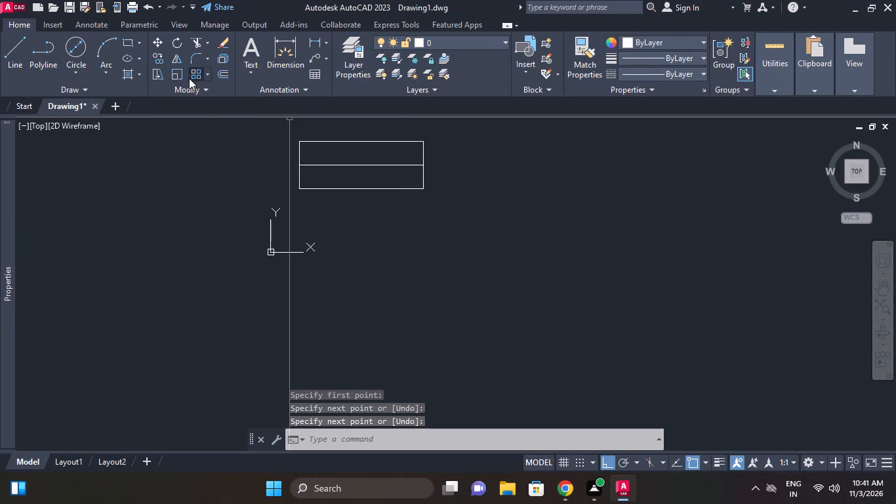
{"action": "left_click", "coordinate": [221, 67]}
{"action": "type", "text": "25/2"}
{"action": "key", "text": "Return"}
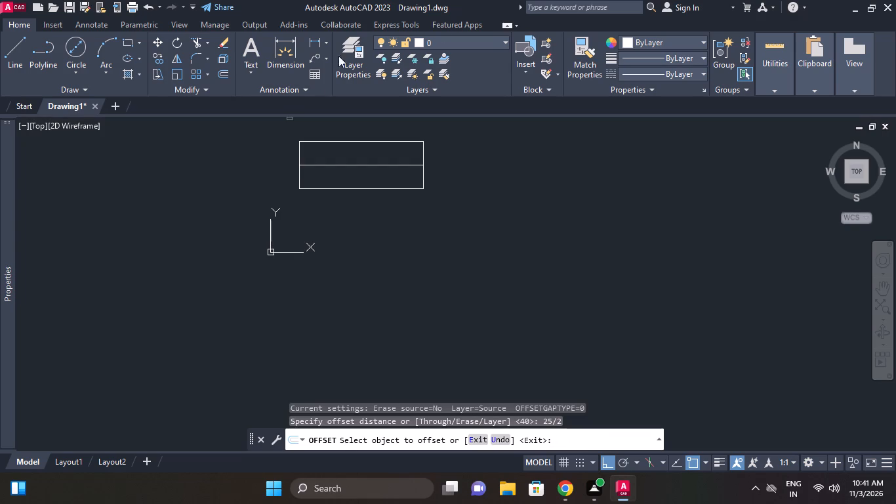
{"action": "scroll", "coordinate": [400, 169], "scroll_direction": "up", "scroll_amount": 1}
{"action": "middle_click_drag", "start_coordinate": [400, 180], "coordinate": [545, 278]}
{"action": "left_click", "coordinate": [495, 262]}
{"action": "left_click", "coordinate": [493, 273]}
{"action": "left_click", "coordinate": [493, 257]}
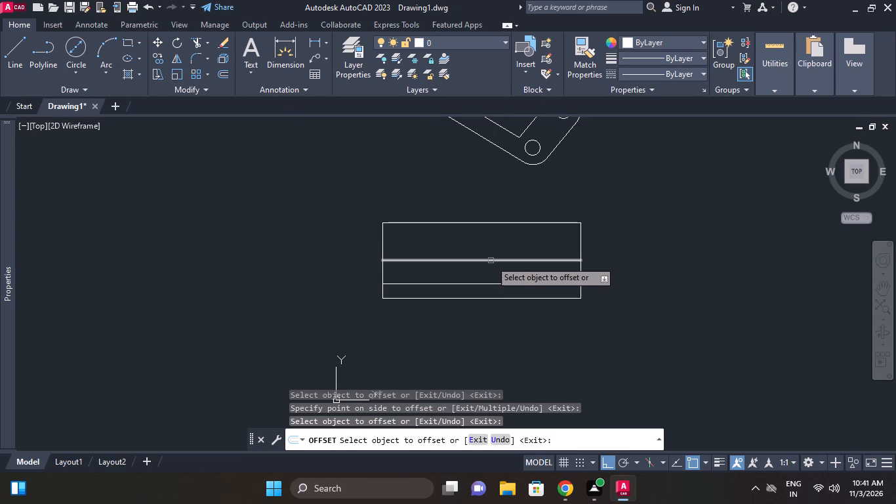
{"action": "left_click", "coordinate": [491, 261]}
{"action": "left_click", "coordinate": [493, 247]}
{"action": "right_click", "coordinate": [707, 240]}
{"action": "left_click", "coordinate": [737, 251]}
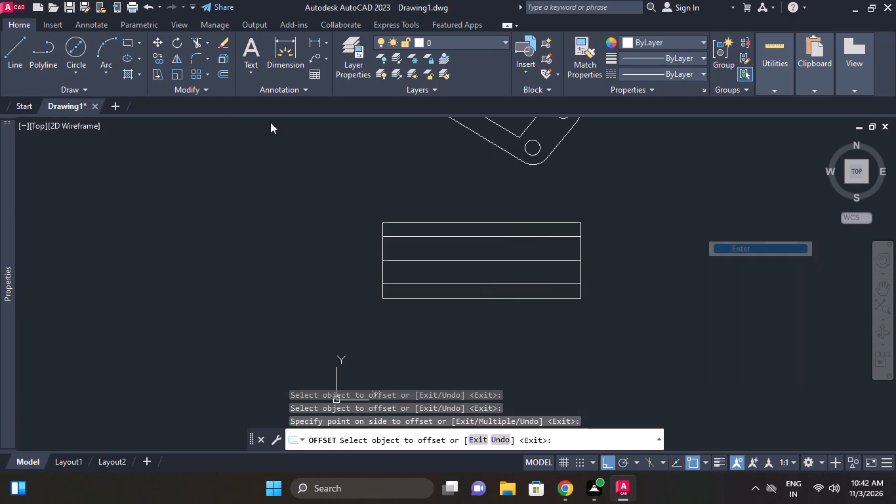
Offset the rectangle's right edge 85 mm inward, toward its left side.
{"action": "left_click", "coordinate": [227, 79]}
{"action": "type", "text": "85"}
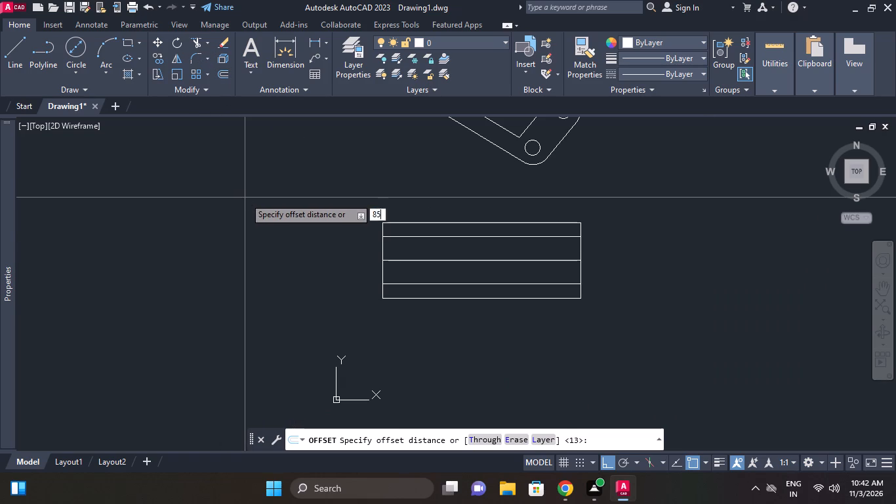
{"action": "key", "text": "Return"}
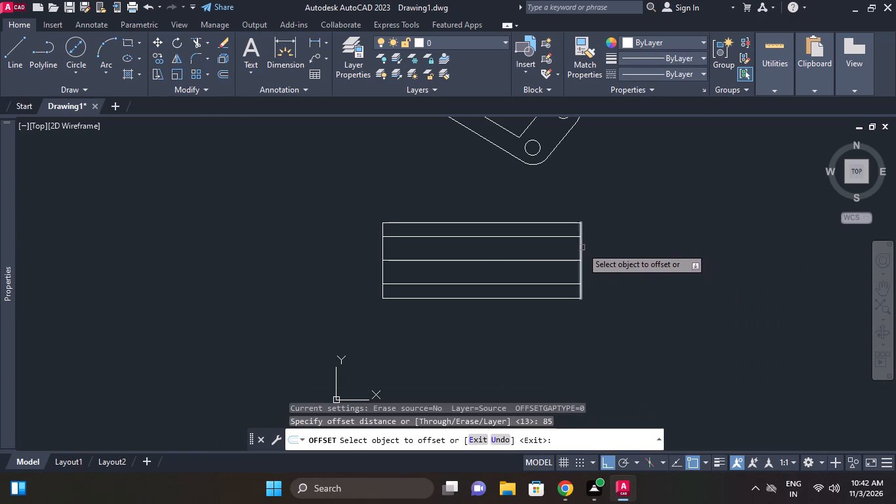
{"action": "left_click", "coordinate": [582, 247]}
{"action": "left_click", "coordinate": [508, 247]}
{"action": "right_click", "coordinate": [607, 219]}
{"action": "left_click", "coordinate": [623, 230]}
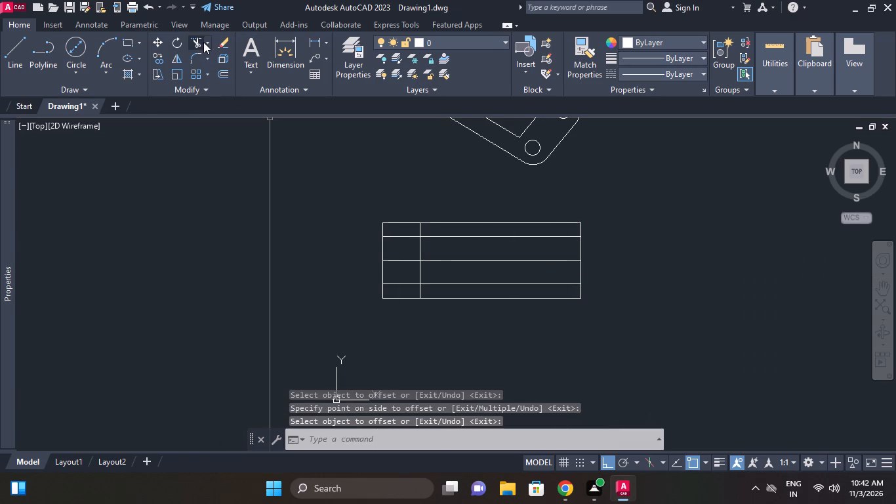
Trim the two offset horizontals and the offset vertical where they extend past each other, leaving an inner profile open to the rectangle's right edge.
{"action": "left_click", "coordinate": [194, 39]}
{"action": "right_click", "coordinate": [186, 135]}
{"action": "left_click", "coordinate": [224, 142]}
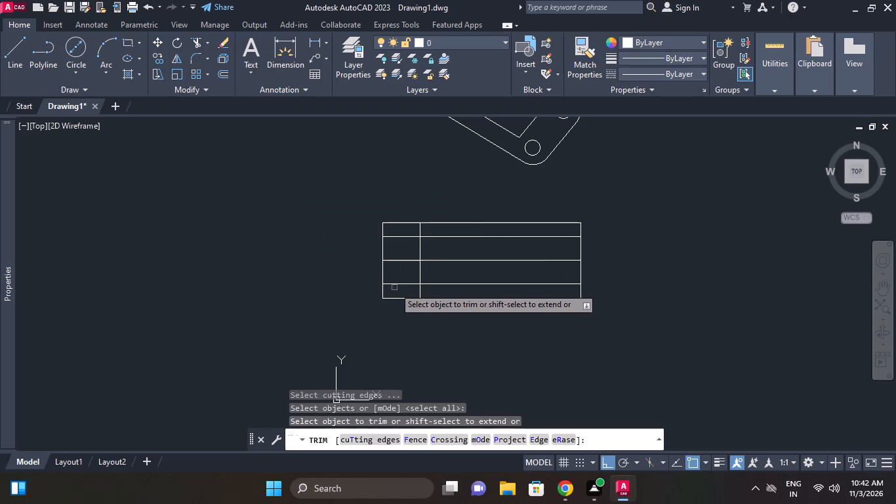
{"action": "left_click", "coordinate": [419, 294]}
{"action": "left_click", "coordinate": [411, 285]}
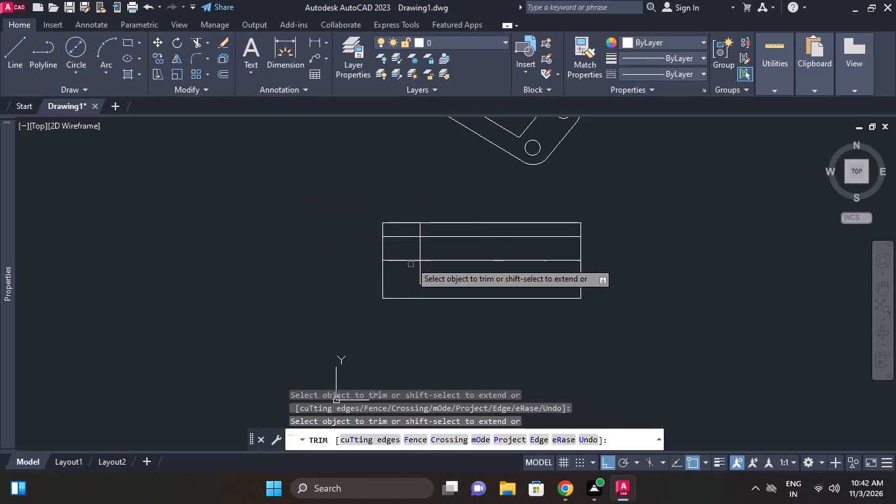
{"action": "left_click", "coordinate": [409, 238]}
{"action": "left_click", "coordinate": [418, 231]}
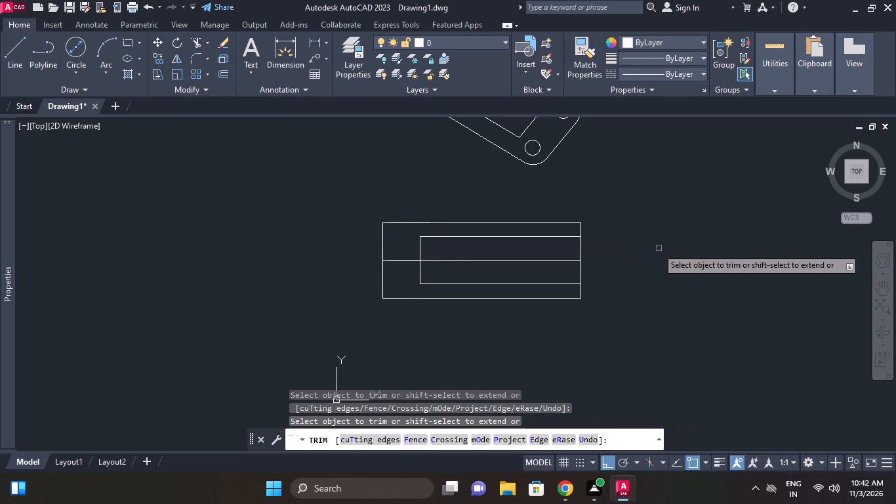
{"action": "middle_click", "coordinate": [646, 236]}
{"action": "right_click", "coordinate": [642, 229]}
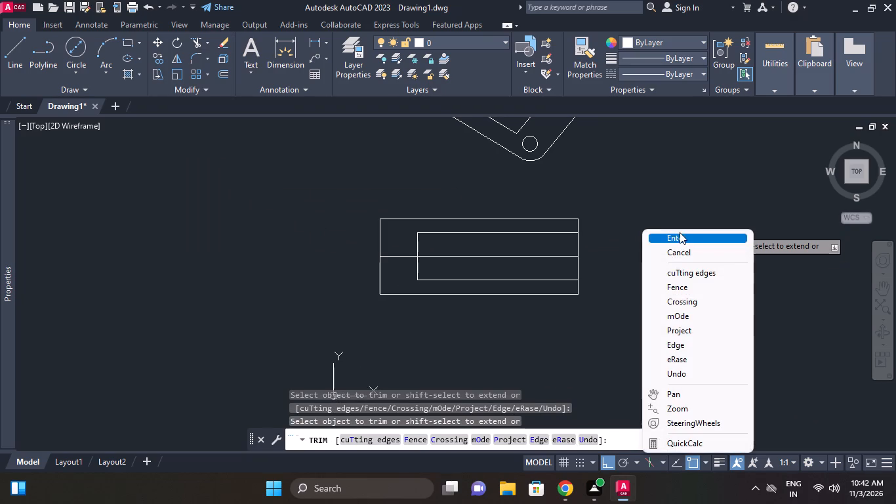
{"action": "left_click", "coordinate": [678, 236]}
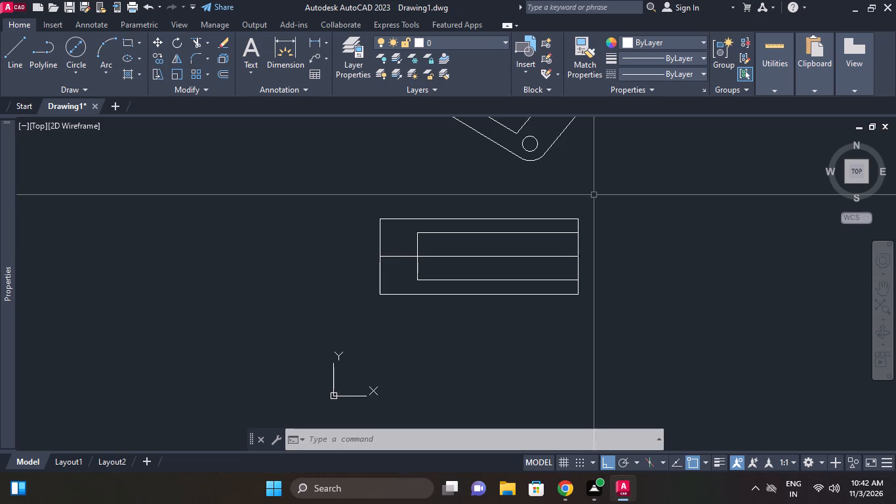
Place a vertical construction line through the sloped-edge end of the upper part's upper right corner rounding, crossing the lower rectangle.
{"action": "middle_click_drag", "start_coordinate": [571, 293], "coordinate": [573, 316]}
{"action": "scroll", "coordinate": [572, 298], "scroll_direction": "down", "scroll_amount": 2}
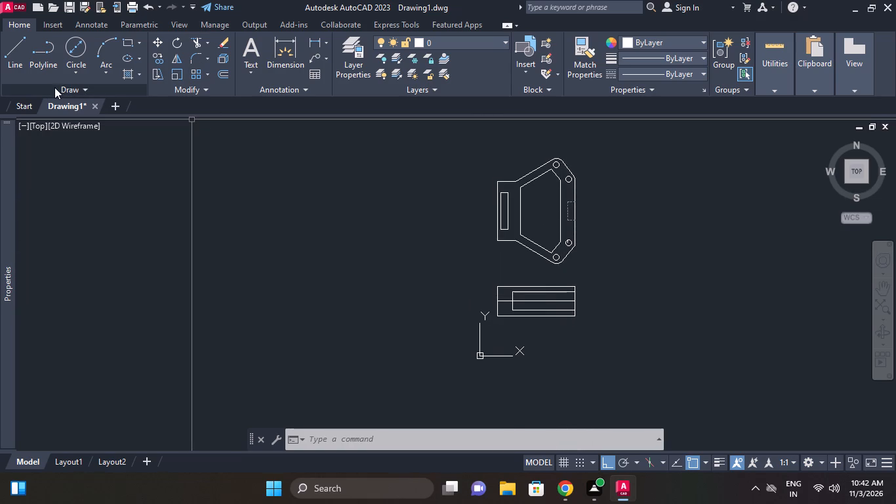
{"action": "left_click", "coordinate": [54, 87]}
{"action": "left_click", "coordinate": [40, 106]}
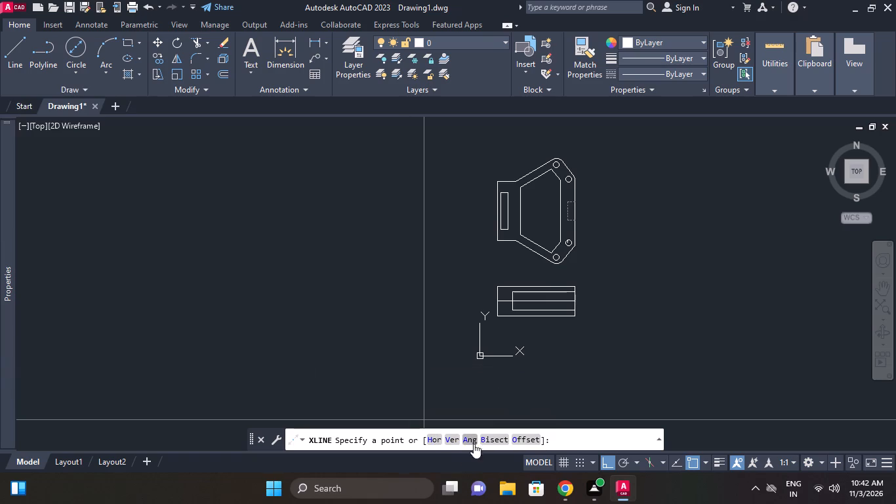
{"action": "left_click", "coordinate": [457, 437]}
{"action": "scroll", "coordinate": [597, 197], "scroll_direction": "up", "scroll_amount": 3}
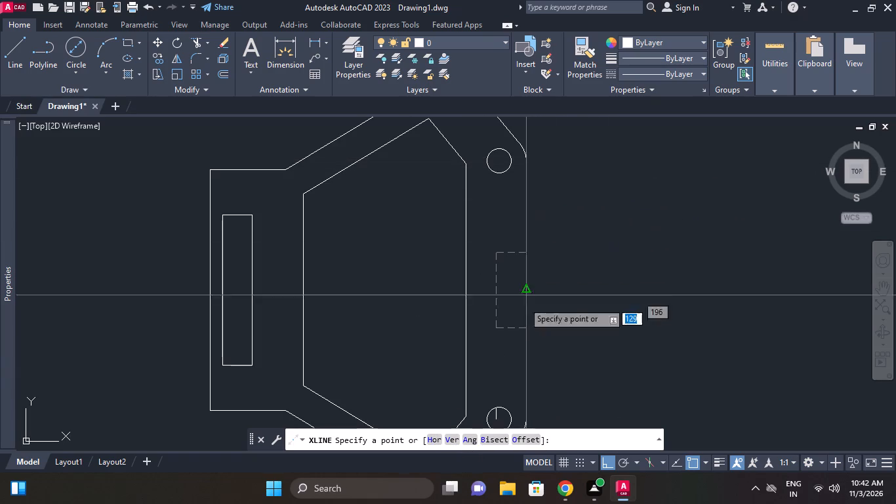
{"action": "left_click", "coordinate": [450, 440]}
{"action": "middle_click_drag", "start_coordinate": [541, 228], "coordinate": [546, 282]}
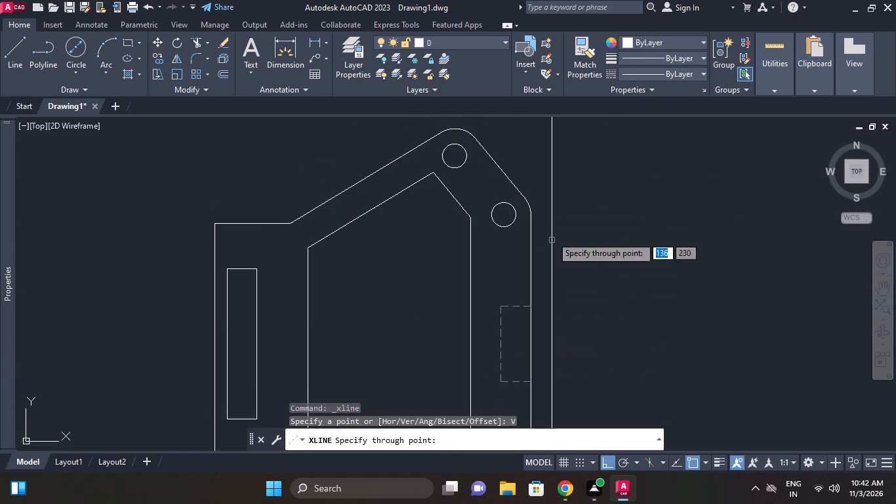
{"action": "scroll", "coordinate": [531, 204], "scroll_direction": "up", "scroll_amount": 1}
{"action": "left_click", "coordinate": [516, 189]}
{"action": "scroll", "coordinate": [586, 188], "scroll_direction": "down", "scroll_amount": 2}
{"action": "middle_click_drag", "start_coordinate": [587, 180], "coordinate": [598, 142]}
{"action": "middle_click_drag", "start_coordinate": [616, 245], "coordinate": [626, 139]}
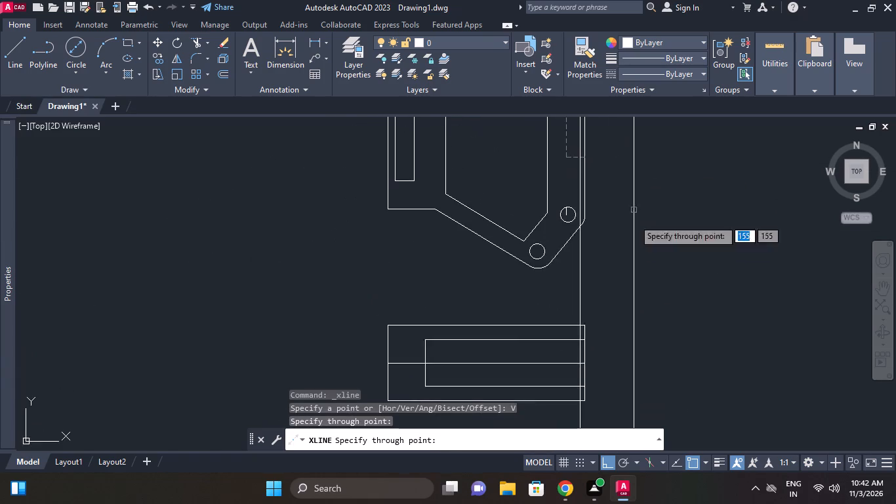
{"action": "middle_click_drag", "start_coordinate": [632, 230], "coordinate": [632, 174]}
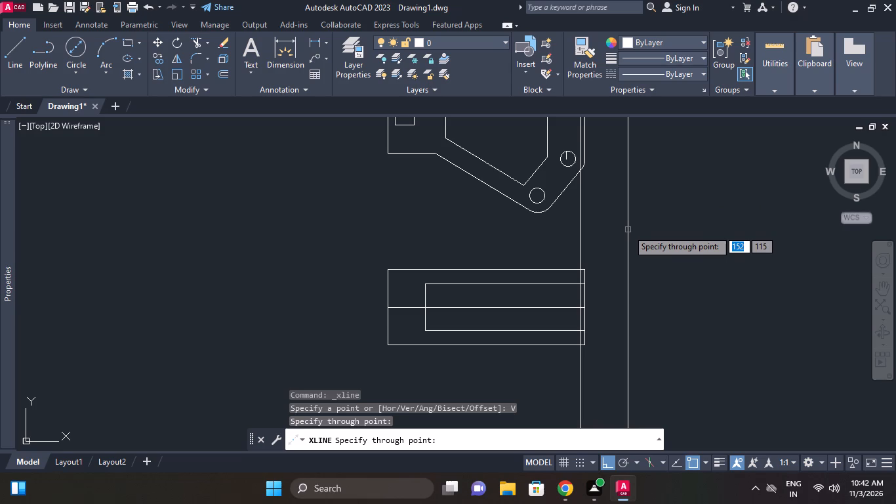
{"action": "scroll", "coordinate": [628, 230], "scroll_direction": "up", "scroll_amount": 1}
{"action": "scroll", "coordinate": [704, 4], "scroll_direction": "down", "scroll_amount": 1}
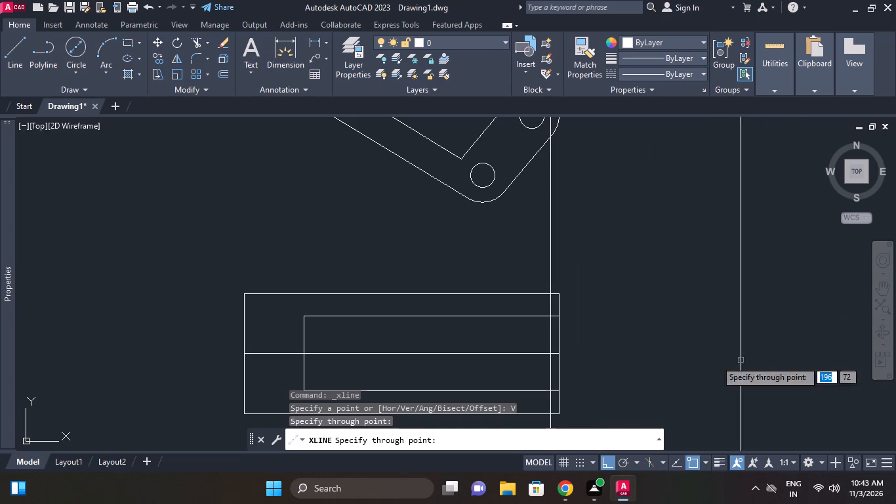
{"action": "scroll", "coordinate": [635, 309], "scroll_direction": "down", "scroll_amount": 2}
{"action": "right_click", "coordinate": [641, 244]}
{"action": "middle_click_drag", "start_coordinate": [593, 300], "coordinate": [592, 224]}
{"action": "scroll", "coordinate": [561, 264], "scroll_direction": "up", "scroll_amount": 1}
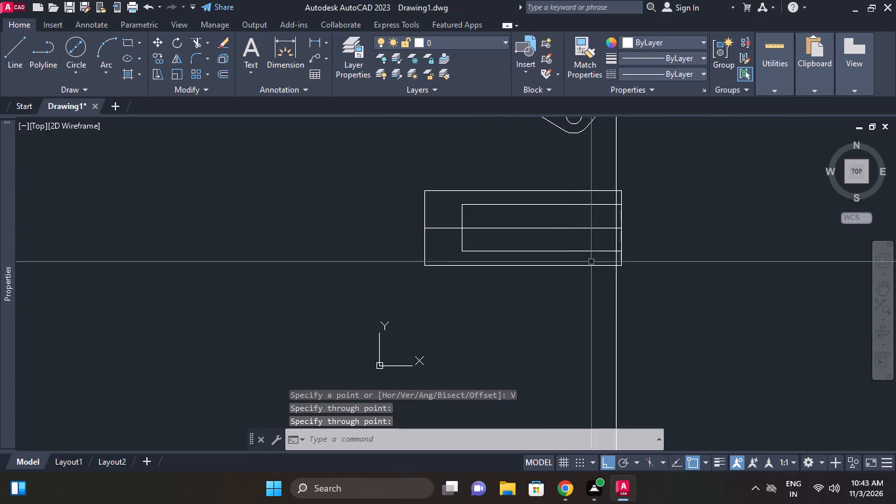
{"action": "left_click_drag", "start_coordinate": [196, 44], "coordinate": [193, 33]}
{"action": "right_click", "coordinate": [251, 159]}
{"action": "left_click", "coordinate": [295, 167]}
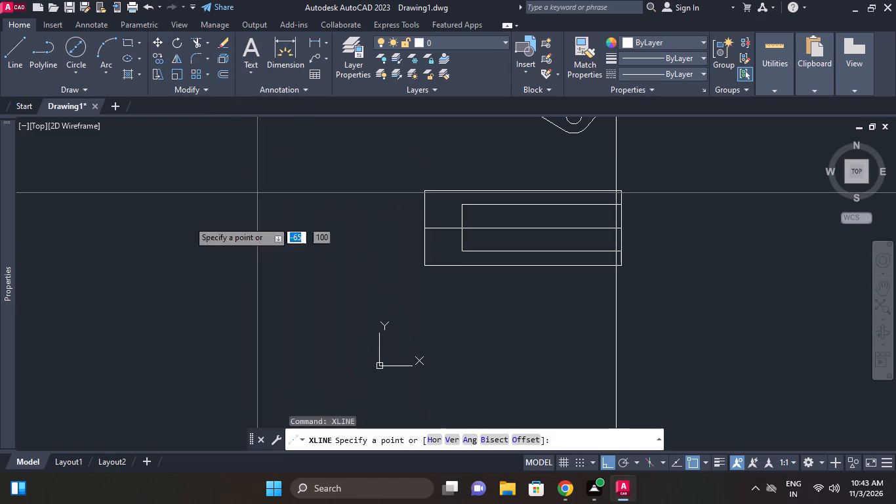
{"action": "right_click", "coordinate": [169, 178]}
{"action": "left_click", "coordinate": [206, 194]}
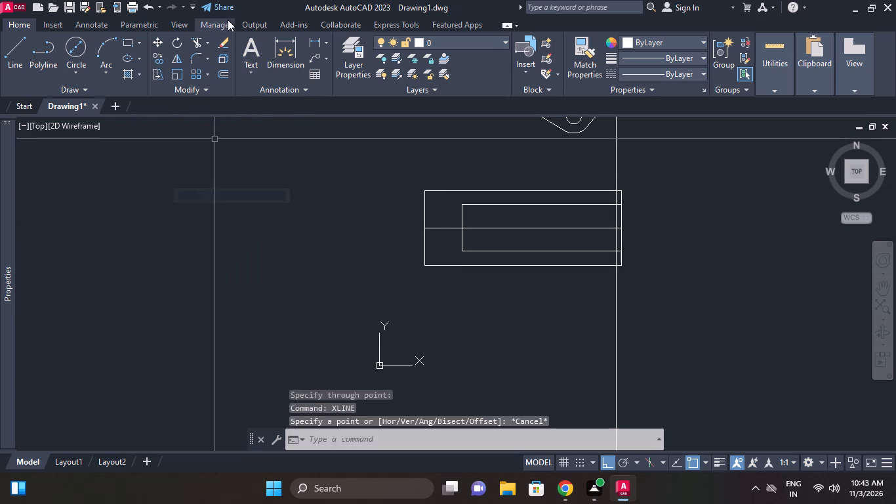
Trim the vertical construction line outside the rectangle and within the inner profile, keeping only its short upper and lower segments.
{"action": "left_click", "coordinate": [197, 39]}
{"action": "right_click", "coordinate": [245, 161]}
{"action": "left_click", "coordinate": [269, 166]}
{"action": "left_click", "coordinate": [626, 167]}
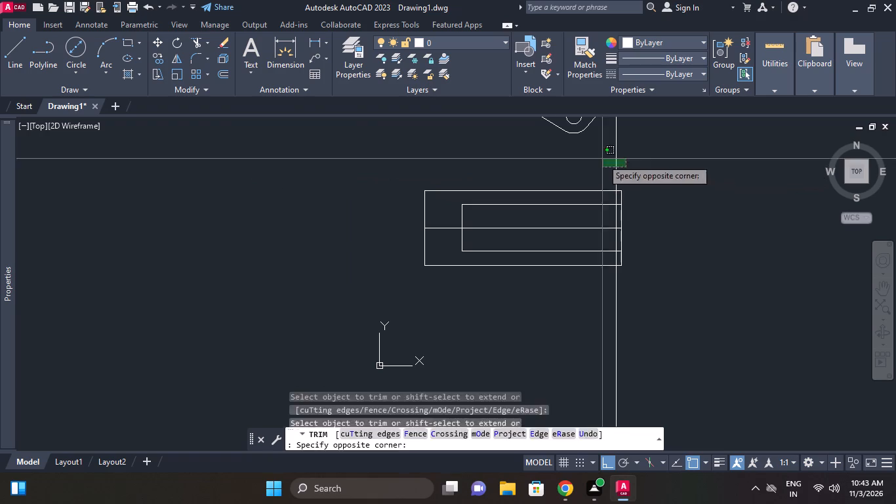
{"action": "left_click", "coordinate": [602, 159]}
{"action": "left_click_drag", "start_coordinate": [668, 324], "coordinate": [652, 323]}
{"action": "left_click", "coordinate": [602, 316]}
{"action": "scroll", "coordinate": [633, 254], "scroll_direction": "up", "scroll_amount": 2}
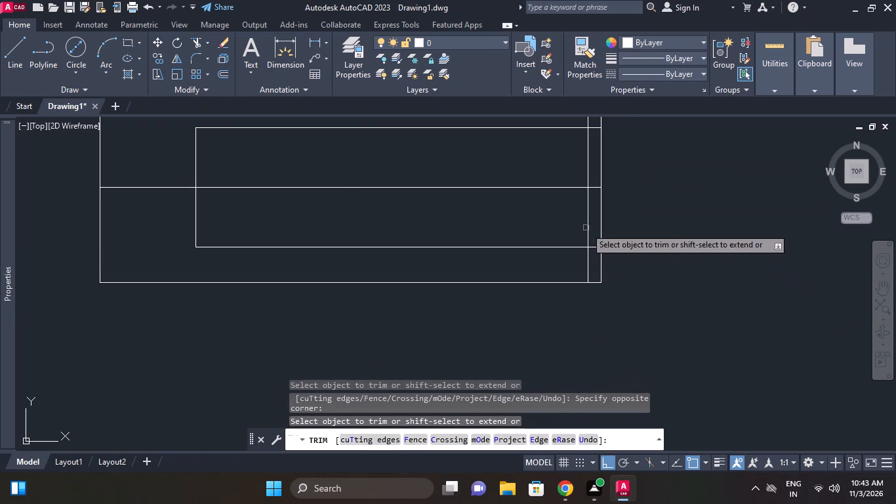
{"action": "left_click", "coordinate": [586, 228]}
{"action": "middle_click_drag", "start_coordinate": [586, 223], "coordinate": [599, 278]}
{"action": "left_click", "coordinate": [600, 213]}
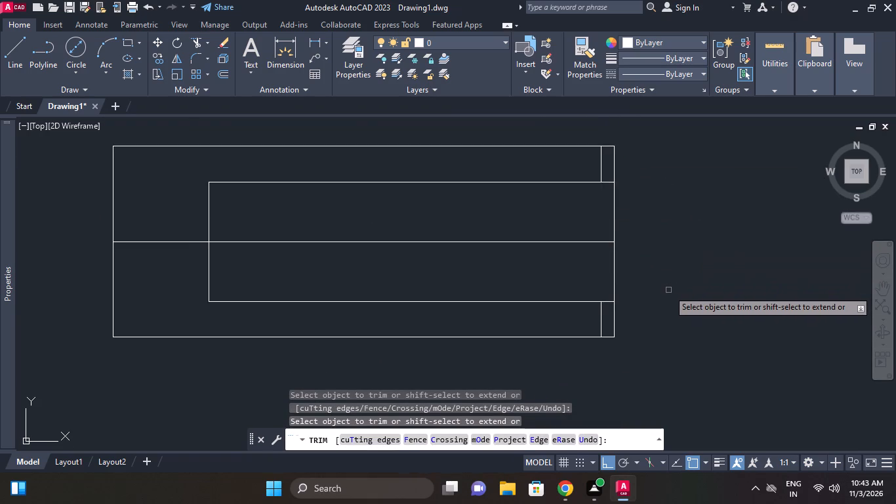
{"action": "right_click", "coordinate": [634, 271]}
{"action": "left_click", "coordinate": [697, 61]}
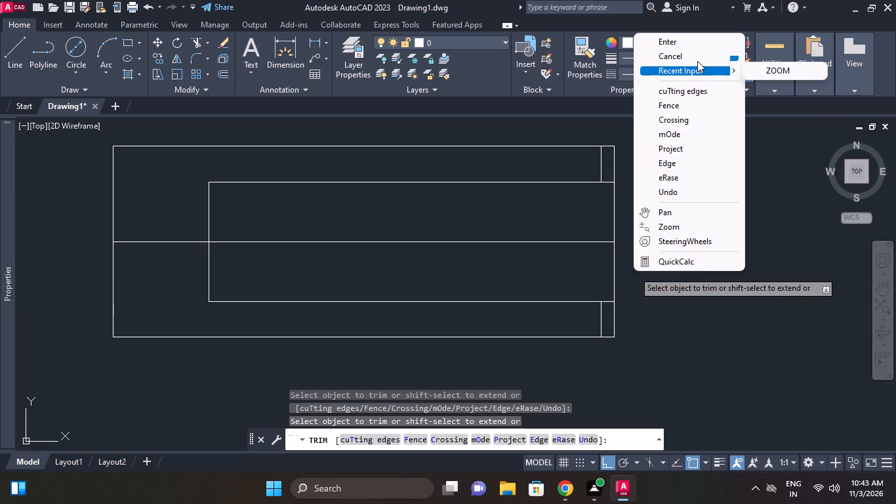
Place a vertical construction line through the left side of the upper part's dashed hidden feature.
{"action": "middle_click_drag", "start_coordinate": [722, 288], "coordinate": [677, 330]}
{"action": "scroll", "coordinate": [712, 301], "scroll_direction": "down", "scroll_amount": 1}
{"action": "right_click", "coordinate": [147, 121]}
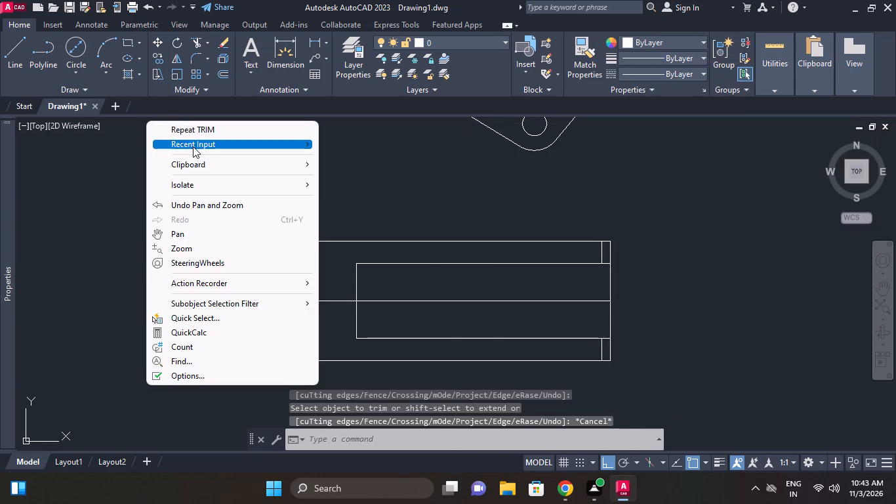
{"action": "left_click", "coordinate": [193, 146]}
{"action": "left_click", "coordinate": [347, 166]}
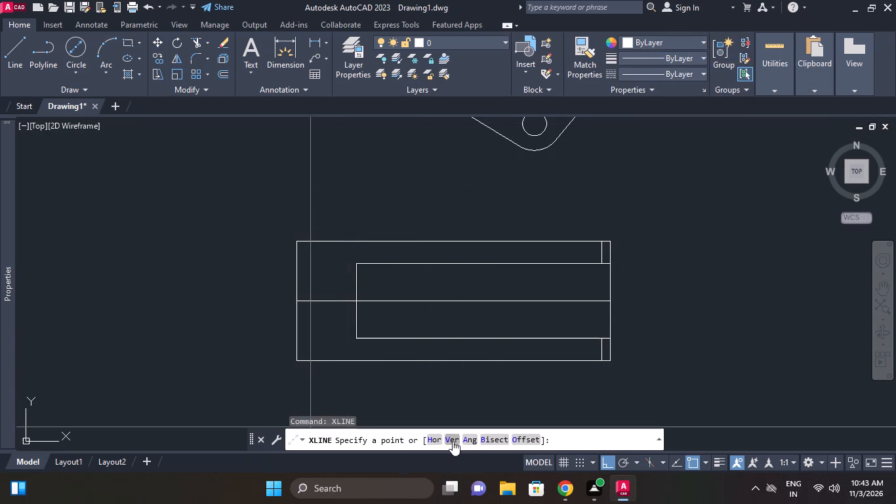
{"action": "left_click", "coordinate": [453, 441]}
{"action": "middle_click_drag", "start_coordinate": [540, 375], "coordinate": [547, 427]}
{"action": "scroll", "coordinate": [534, 430], "scroll_direction": "down", "scroll_amount": 1}
{"action": "middle_click_drag", "start_coordinate": [583, 248], "coordinate": [546, 358]}
{"action": "scroll", "coordinate": [546, 331], "scroll_direction": "down", "scroll_amount": 2}
{"action": "scroll", "coordinate": [538, 222], "scroll_direction": "up", "scroll_amount": 2}
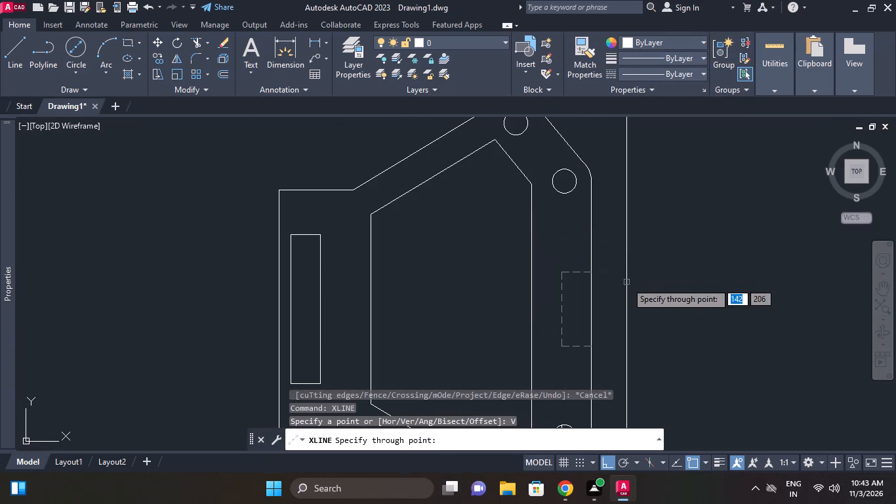
{"action": "left_click", "coordinate": [560, 280]}
{"action": "right_click", "coordinate": [622, 240]}
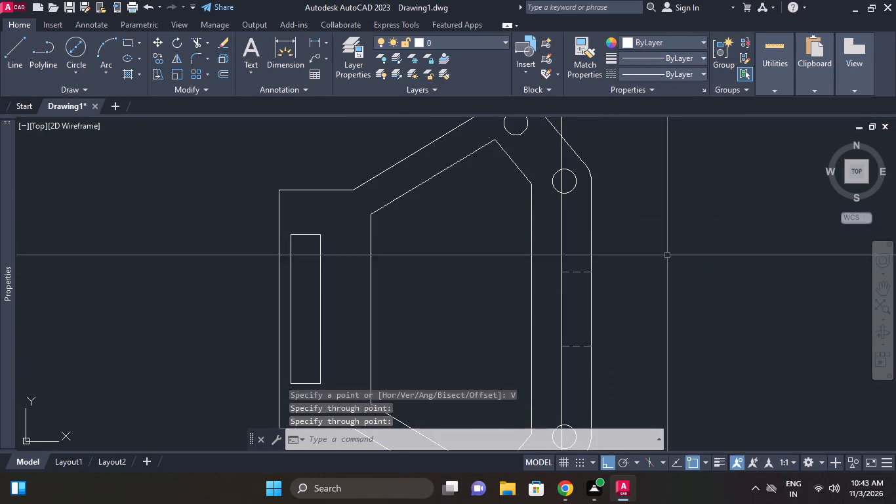
Trim this construction line between the inner profile and the rectangle's top and bottom edges, keeping the segment inside the inner profile.
{"action": "middle_click_drag", "start_coordinate": [644, 251], "coordinate": [609, 149]}
{"action": "scroll", "coordinate": [633, 220], "scroll_direction": "down", "scroll_amount": 2}
{"action": "middle_click_drag", "start_coordinate": [637, 251], "coordinate": [615, 163]}
{"action": "scroll", "coordinate": [575, 226], "scroll_direction": "up", "scroll_amount": 1}
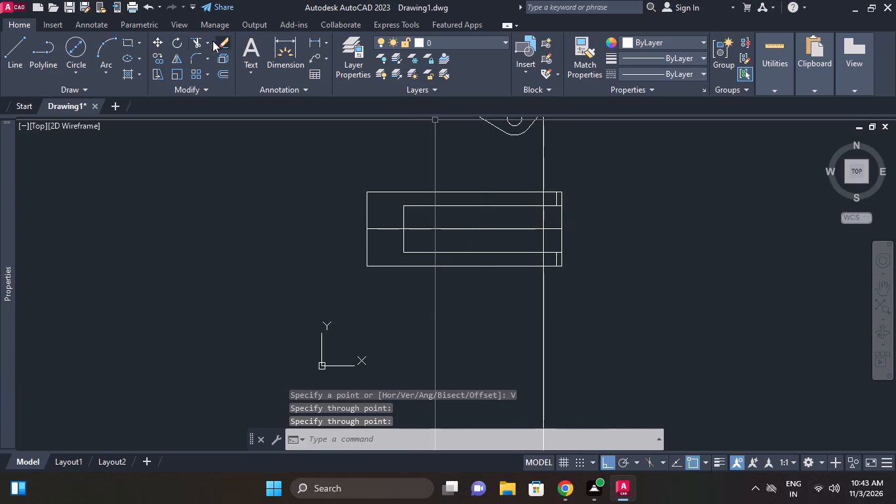
{"action": "left_click", "coordinate": [199, 42]}
{"action": "right_click", "coordinate": [234, 166]}
{"action": "left_click", "coordinate": [270, 177]}
{"action": "scroll", "coordinate": [510, 218], "scroll_direction": "up", "scroll_amount": 1}
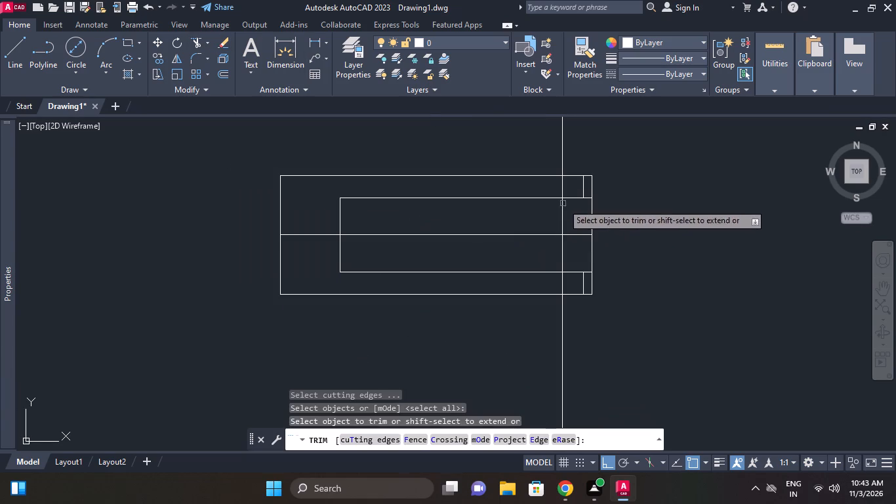
{"action": "left_click", "coordinate": [563, 192]}
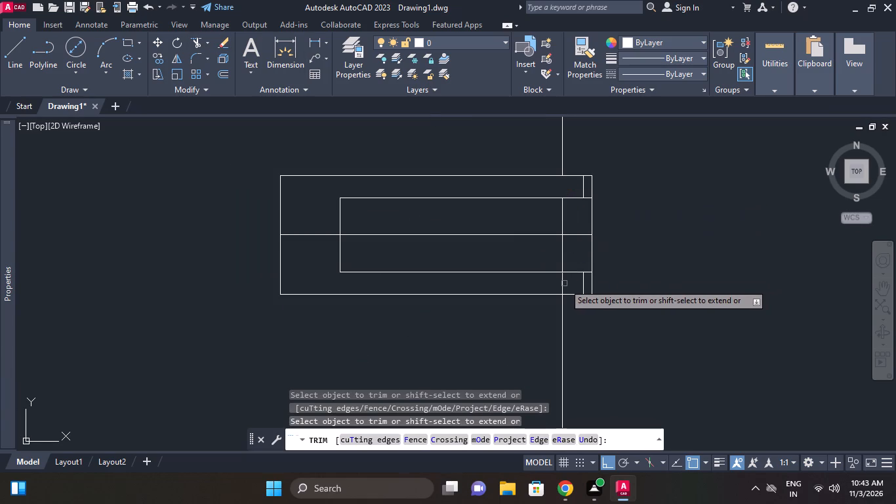
{"action": "left_click", "coordinate": [564, 283]}
{"action": "right_click", "coordinate": [622, 180]}
{"action": "left_click", "coordinate": [647, 187]}
Erase the two leftover construction line pieces above and below the rectangle.
{"action": "left_click", "coordinate": [487, 142]}
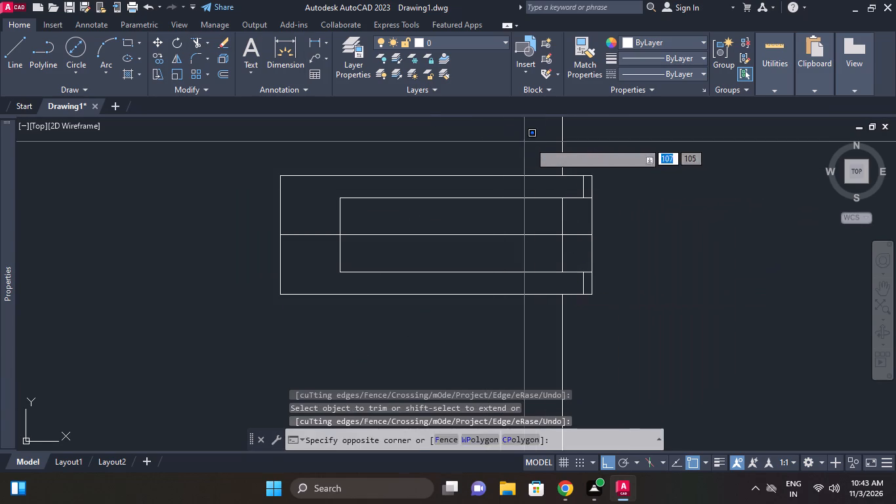
{"action": "left_click", "coordinate": [536, 140]}
{"action": "left_click_drag", "start_coordinate": [575, 135], "coordinate": [562, 135]}
{"action": "left_click", "coordinate": [523, 150]}
{"action": "scroll", "coordinate": [564, 157], "scroll_direction": "down", "scroll_amount": 1}
{"action": "middle_click_drag", "start_coordinate": [564, 157], "coordinate": [558, 128]}
{"action": "left_click_drag", "start_coordinate": [598, 228], "coordinate": [578, 228]}
{"action": "left_click", "coordinate": [519, 242]}
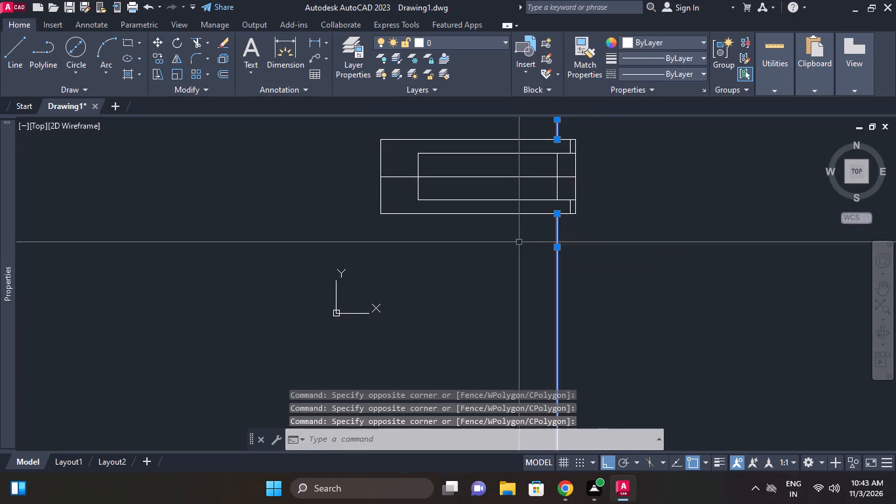
{"action": "right_click", "coordinate": [617, 209]}
{"action": "left_click", "coordinate": [647, 230]}
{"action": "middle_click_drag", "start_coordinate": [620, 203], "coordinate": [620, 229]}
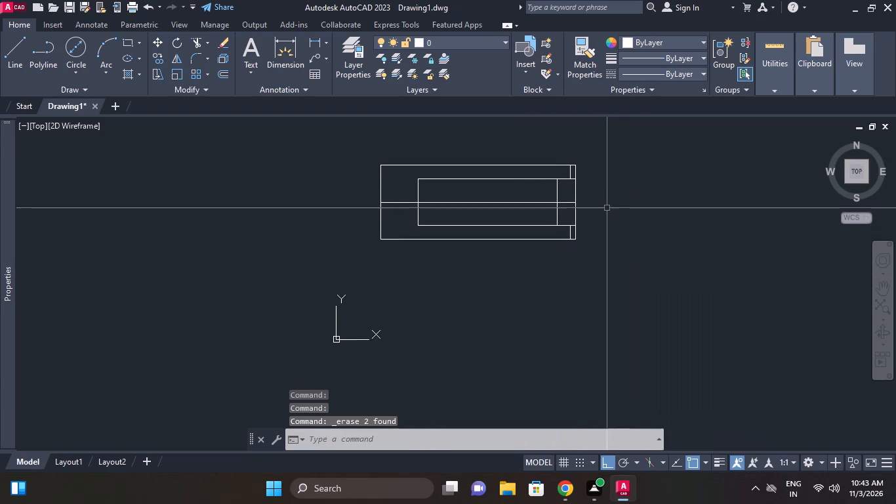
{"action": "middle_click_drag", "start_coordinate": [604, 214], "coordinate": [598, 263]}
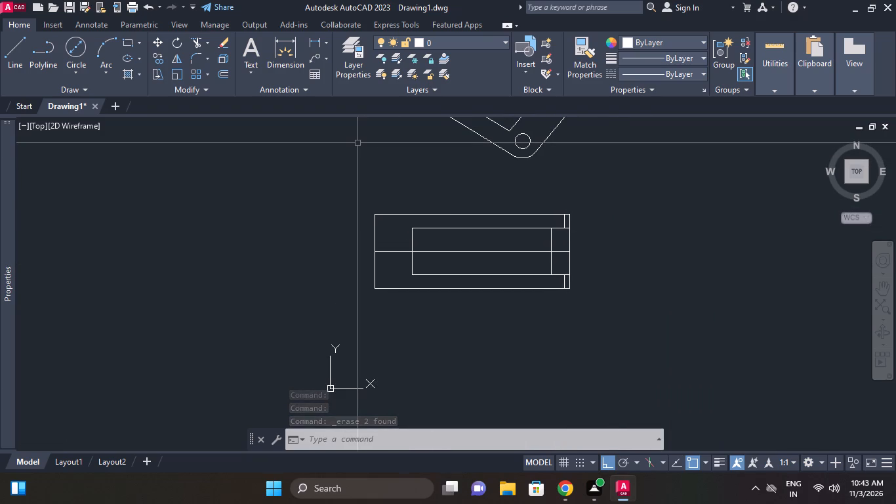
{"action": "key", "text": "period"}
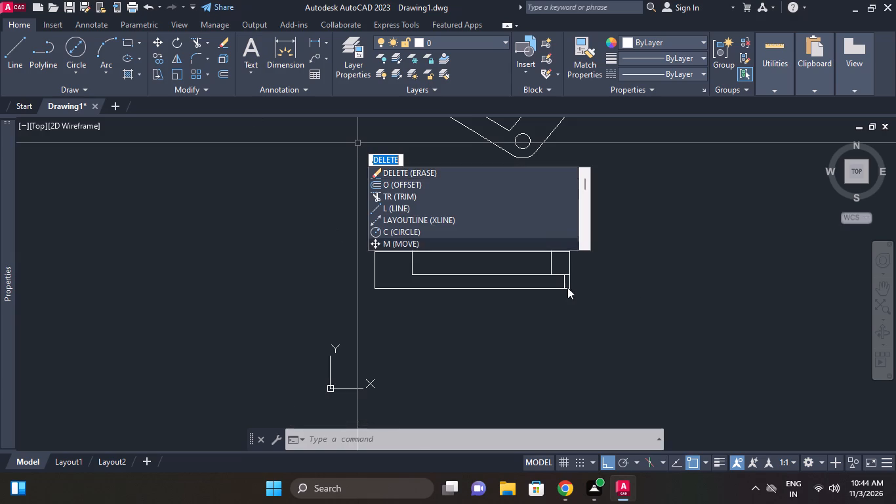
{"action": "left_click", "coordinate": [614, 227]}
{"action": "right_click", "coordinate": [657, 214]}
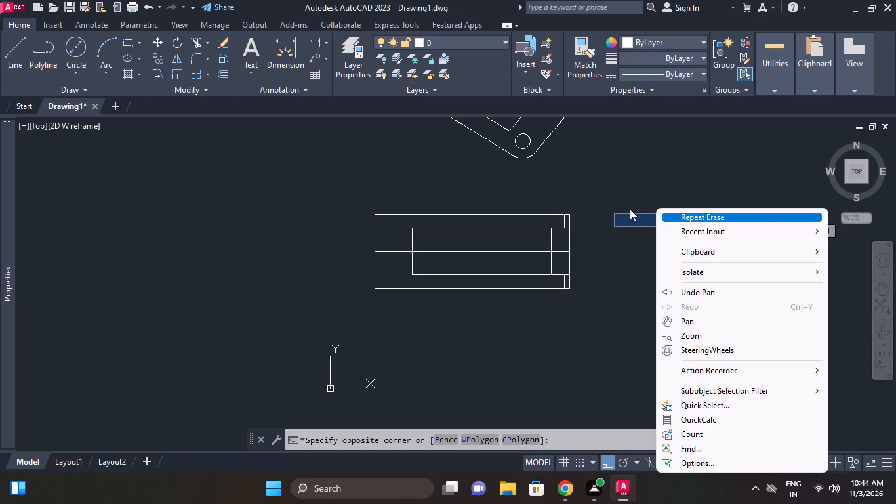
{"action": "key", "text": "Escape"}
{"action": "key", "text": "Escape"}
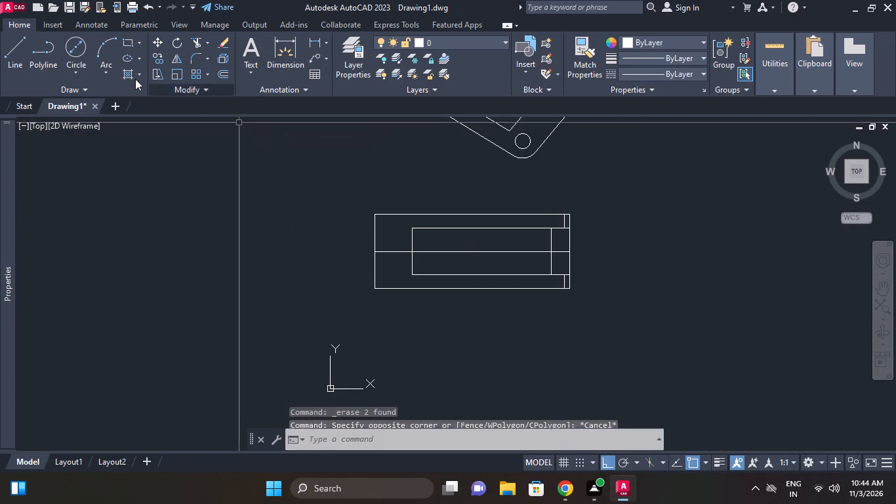
Place vertical construction lines through the upper part's cutout apex corner and the cutout's right-hand vertical edge.
{"action": "left_click", "coordinate": [74, 87]}
{"action": "left_click", "coordinate": [44, 106]}
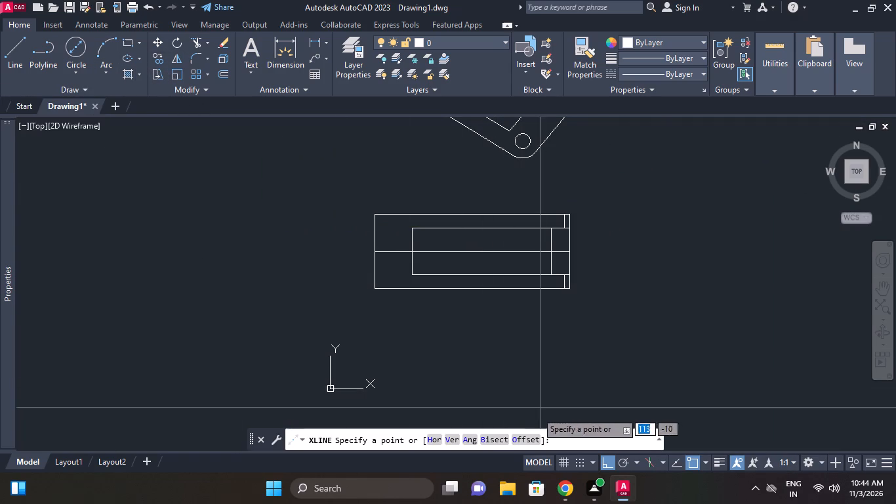
{"action": "left_click", "coordinate": [451, 437]}
{"action": "middle_click_drag", "start_coordinate": [620, 258], "coordinate": [623, 308]}
{"action": "scroll", "coordinate": [621, 266], "scroll_direction": "down", "scroll_amount": 2}
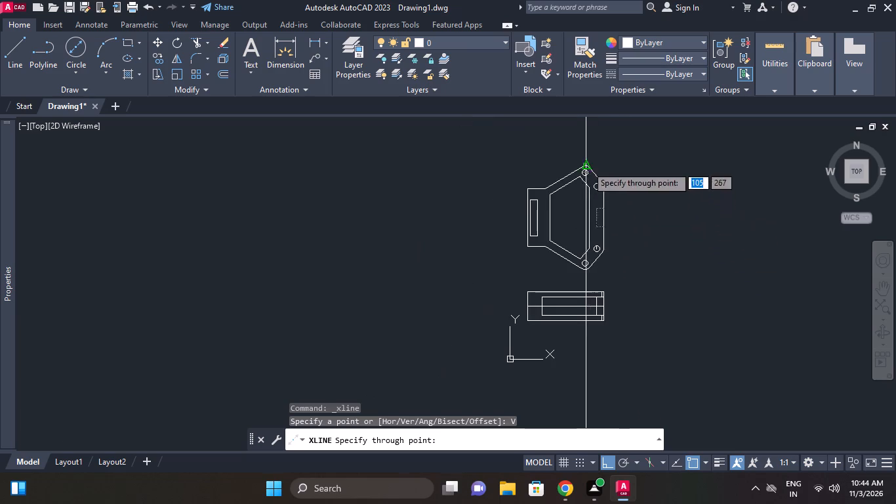
{"action": "scroll", "coordinate": [587, 166], "scroll_direction": "up", "scroll_amount": 2}
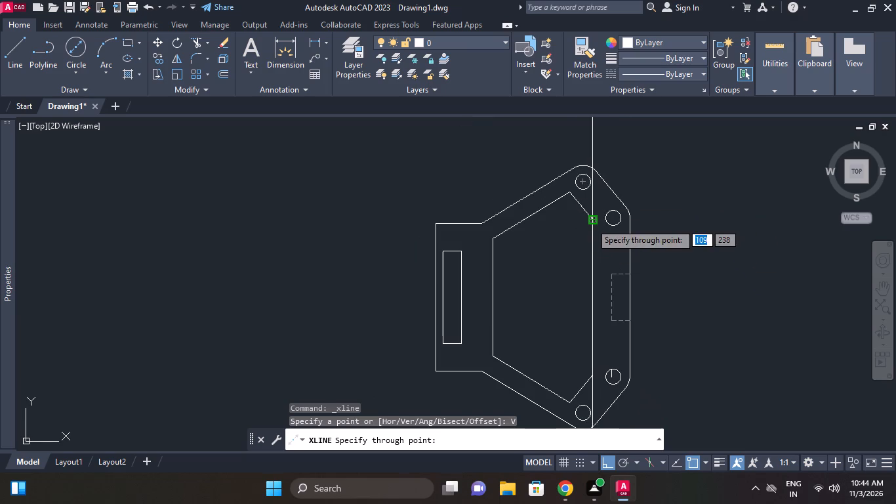
{"action": "left_click", "coordinate": [568, 194]}
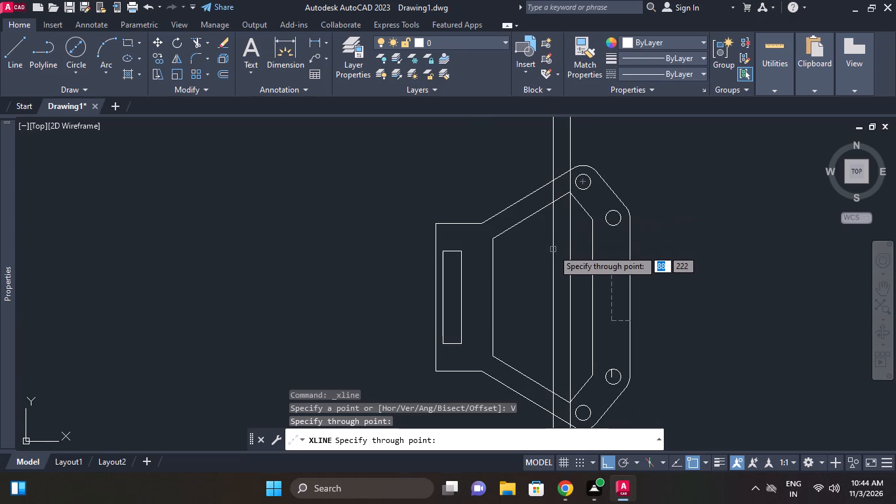
{"action": "left_click", "coordinate": [594, 222]}
{"action": "right_click", "coordinate": [701, 215]}
Trim both new construction lines above the top edge of the lower view's rectangle.
{"action": "scroll", "coordinate": [704, 236], "scroll_direction": "down", "scroll_amount": 1}
{"action": "middle_click_drag", "start_coordinate": [697, 215], "coordinate": [670, 154]}
{"action": "middle_click_drag", "start_coordinate": [682, 265], "coordinate": [655, 140]}
{"action": "scroll", "coordinate": [659, 171], "scroll_direction": "down", "scroll_amount": 1}
{"action": "scroll", "coordinate": [614, 218], "scroll_direction": "up", "scroll_amount": 2}
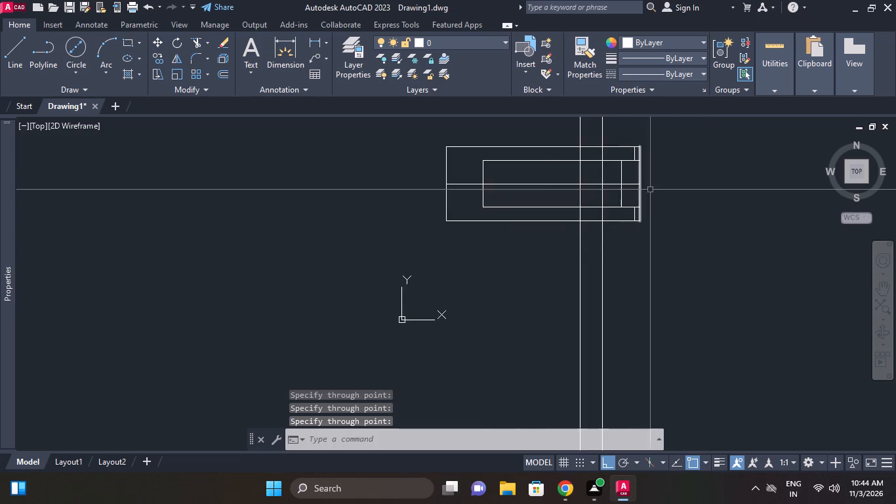
{"action": "middle_click_drag", "start_coordinate": [650, 190], "coordinate": [650, 260]}
{"action": "scroll", "coordinate": [422, 203], "scroll_direction": "up", "scroll_amount": 1}
{"action": "left_click", "coordinate": [203, 41]}
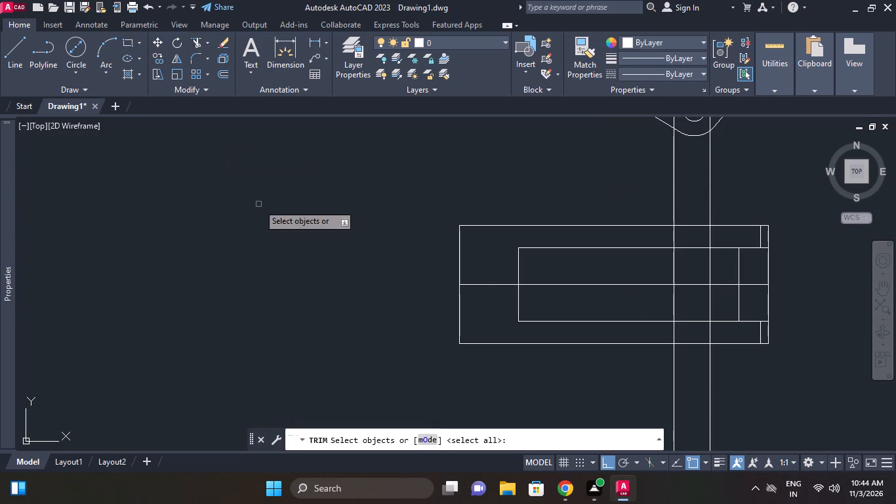
{"action": "right_click", "coordinate": [258, 204]}
{"action": "left_click", "coordinate": [291, 211]}
{"action": "middle_click_drag", "start_coordinate": [635, 238], "coordinate": [315, 238]}
{"action": "scroll", "coordinate": [443, 229], "scroll_direction": "up", "scroll_amount": 1}
{"action": "middle_click_drag", "start_coordinate": [395, 274], "coordinate": [466, 205]}
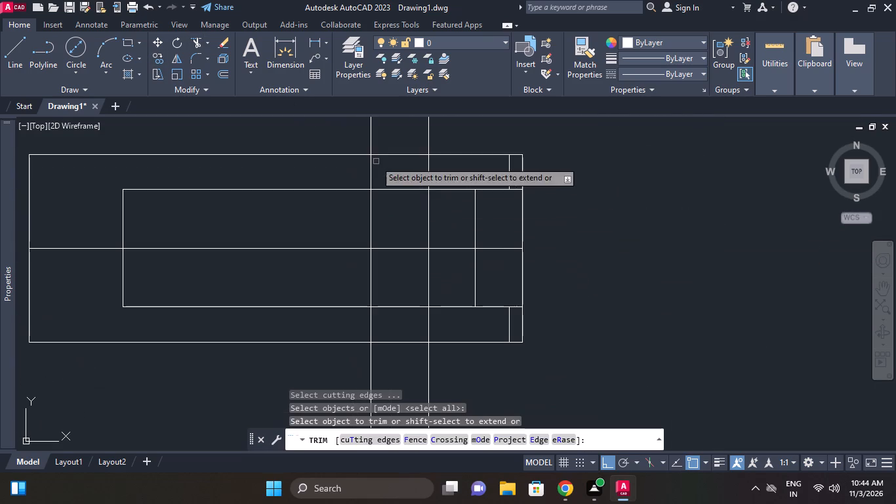
{"action": "left_click_drag", "start_coordinate": [373, 134], "coordinate": [367, 133]}
{"action": "left_click", "coordinate": [361, 132]}
{"action": "left_click", "coordinate": [431, 138]}
{"action": "left_click", "coordinate": [421, 132]}
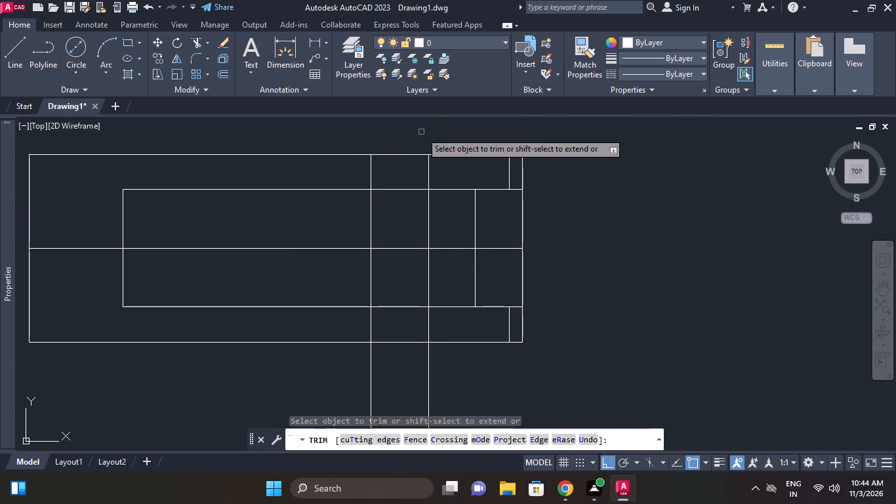
Trim both construction lines inside the inner profile and below the rectangle, keeping only their short upper and lower segments.
{"action": "middle_click_drag", "start_coordinate": [441, 178], "coordinate": [457, 130]}
{"action": "left_click", "coordinate": [379, 161]}
{"action": "left_click", "coordinate": [400, 159]}
{"action": "left_click", "coordinate": [413, 160]}
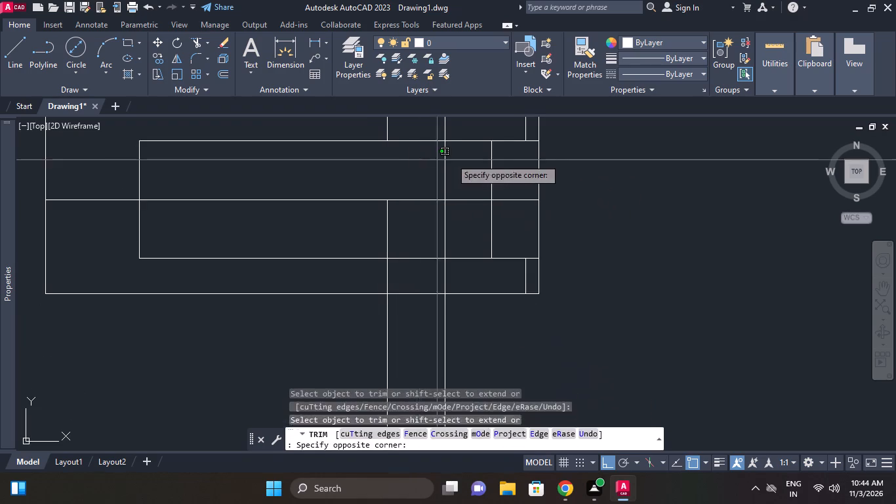
{"action": "left_click", "coordinate": [451, 158]}
{"action": "left_click", "coordinate": [448, 219]}
{"action": "double_click", "coordinate": [395, 221]}
{"action": "left_click", "coordinate": [377, 220]}
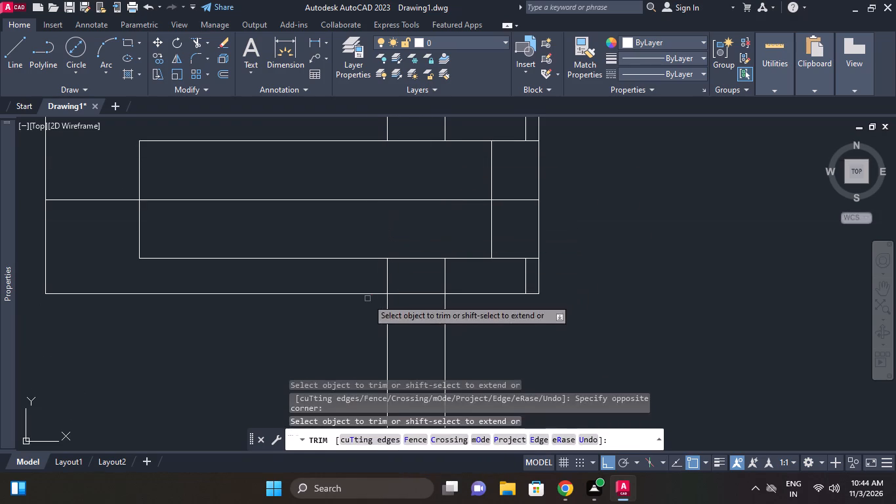
{"action": "left_click", "coordinate": [367, 299]}
{"action": "left_click", "coordinate": [403, 310]}
{"action": "left_click", "coordinate": [443, 318]}
{"action": "scroll", "coordinate": [479, 314], "scroll_direction": "down", "scroll_amount": 2}
{"action": "right_click", "coordinate": [571, 224]}
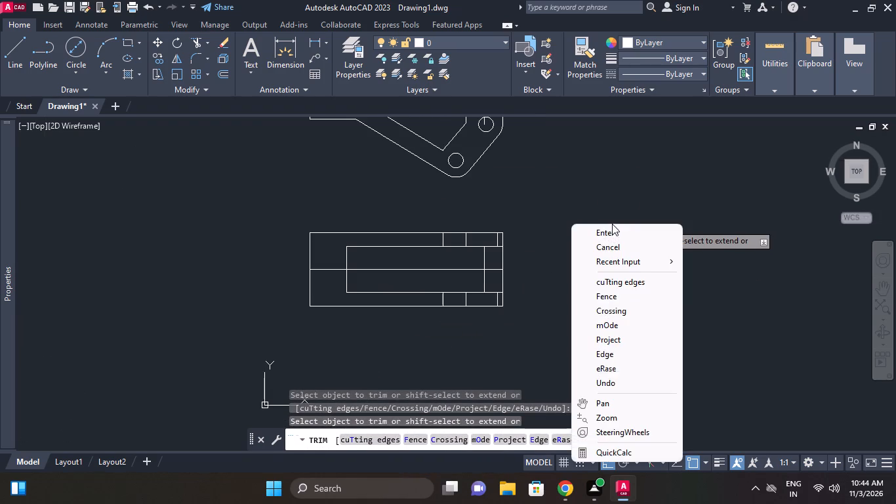
{"action": "left_click", "coordinate": [613, 229]}
Fillet the upper part's outline with radius 5 mm where the upper horizontal edge meets the upper sloped edge.
{"action": "middle_click_drag", "start_coordinate": [517, 241], "coordinate": [517, 246]}
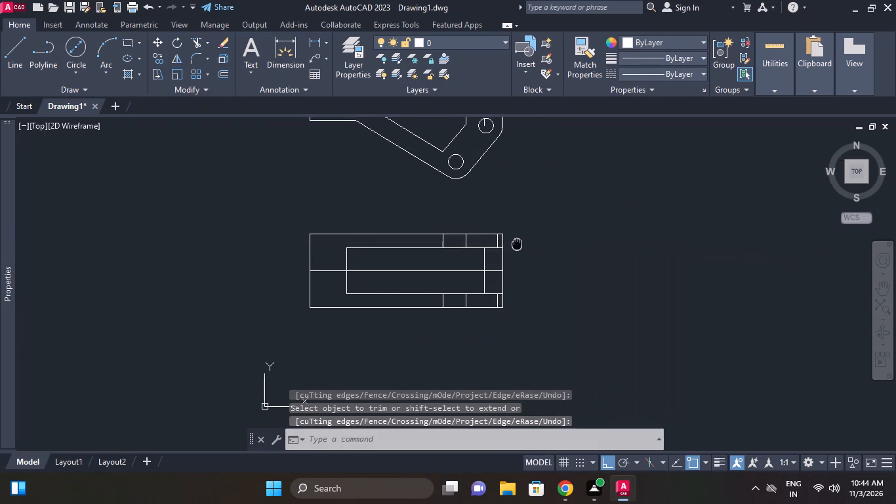
{"action": "middle_click_drag", "start_coordinate": [517, 246], "coordinate": [518, 248]}
{"action": "middle_click_drag", "start_coordinate": [518, 248], "coordinate": [539, 300]}
{"action": "scroll", "coordinate": [518, 248], "scroll_direction": "down", "scroll_amount": 1}
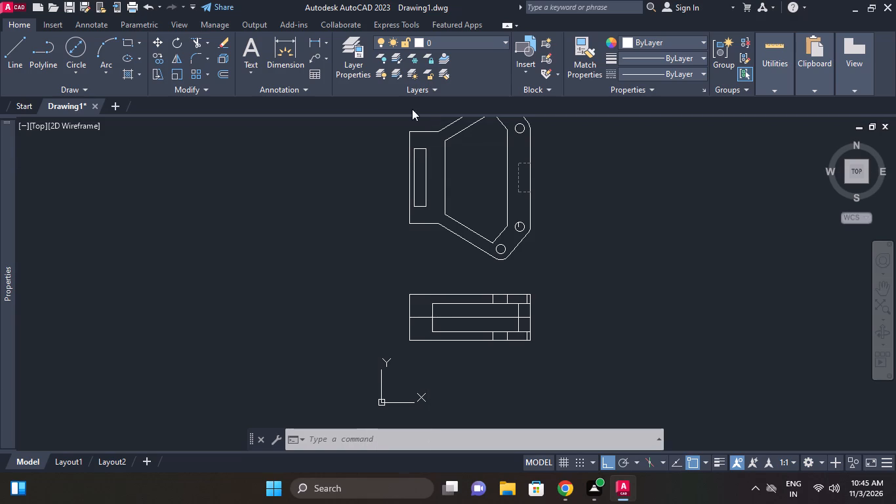
{"action": "scroll", "coordinate": [438, 324], "scroll_direction": "down", "scroll_amount": 1}
{"action": "middle_click_drag", "start_coordinate": [439, 325], "coordinate": [464, 326]}
{"action": "scroll", "coordinate": [491, 228], "scroll_direction": "up", "scroll_amount": 2}
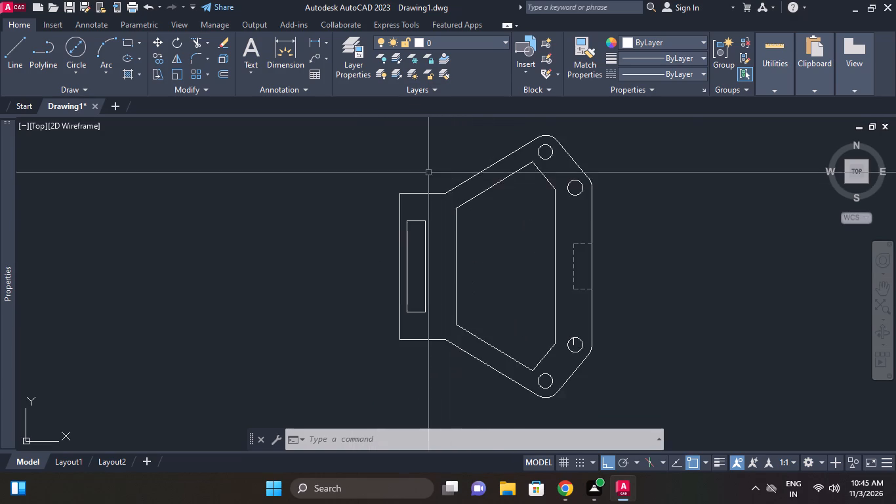
{"action": "scroll", "coordinate": [430, 192], "scroll_direction": "up", "scroll_amount": 2}
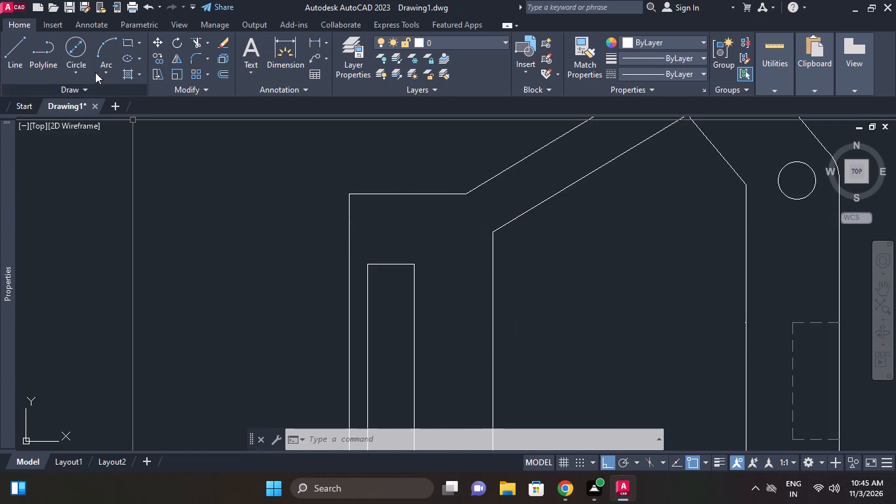
{"action": "left_click", "coordinate": [190, 60]}
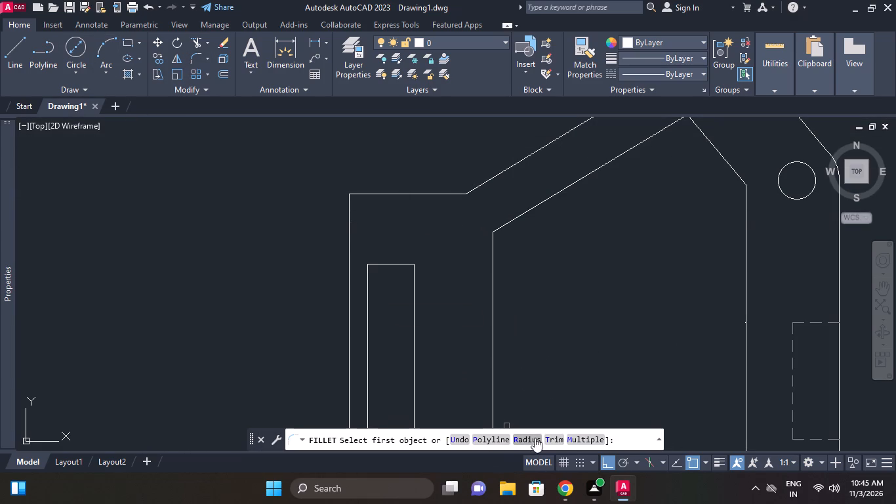
{"action": "left_click", "coordinate": [527, 434]}
{"action": "key", "text": "5"}
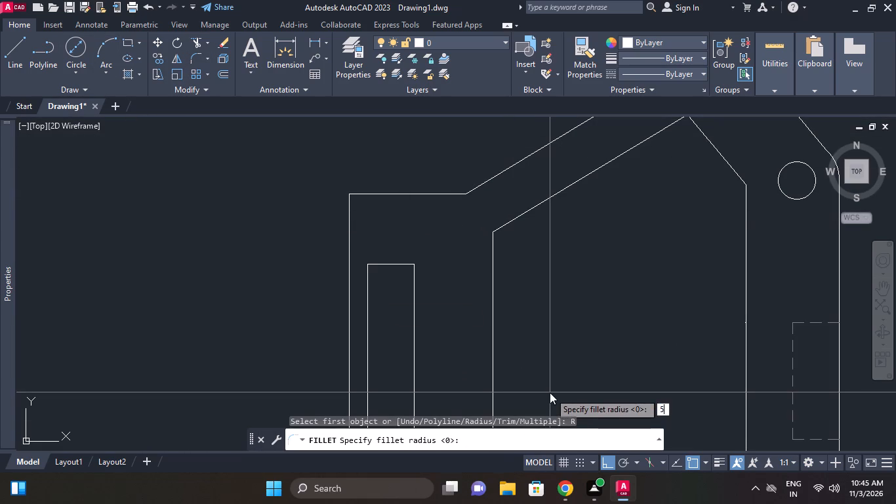
{"action": "key", "text": "Return"}
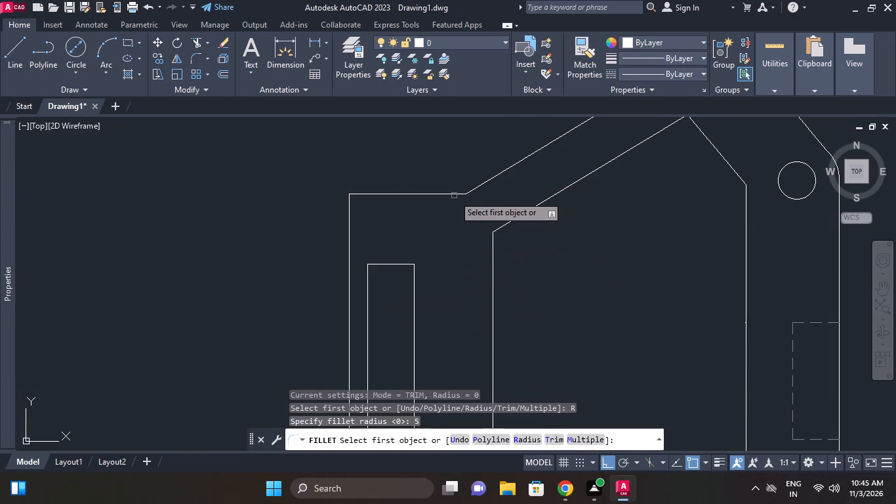
{"action": "left_click", "coordinate": [454, 196]}
{"action": "left_click", "coordinate": [472, 188]}
Apply the same 5 mm fillet to the matching lower corner between the horizontal and sloped outline edges.
{"action": "right_click", "coordinate": [489, 216]}
{"action": "left_click", "coordinate": [526, 215]}
{"action": "scroll", "coordinate": [521, 241], "scroll_direction": "down", "scroll_amount": 2}
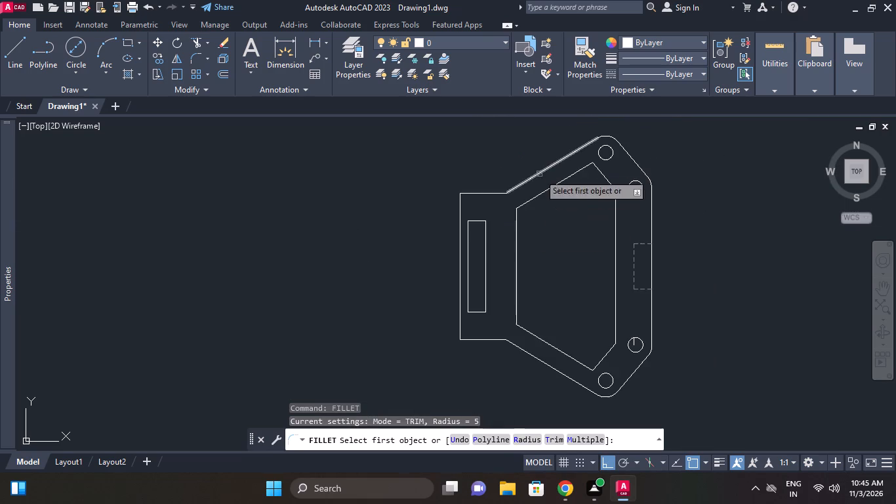
{"action": "scroll", "coordinate": [516, 356], "scroll_direction": "up", "scroll_amount": 3}
{"action": "left_click", "coordinate": [457, 295]}
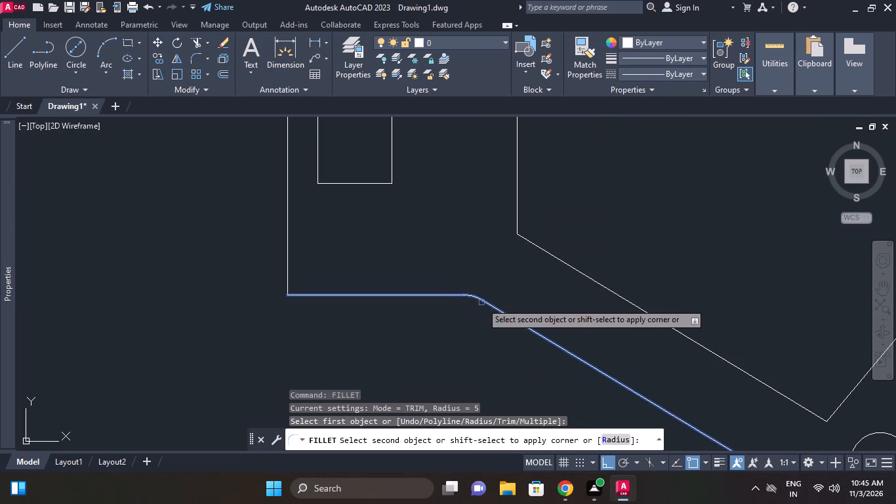
{"action": "left_click", "coordinate": [481, 303]}
Place vertical construction lines through both ends of the lower fillet arc.
{"action": "right_click", "coordinate": [609, 192]}
{"action": "left_click", "coordinate": [679, 220]}
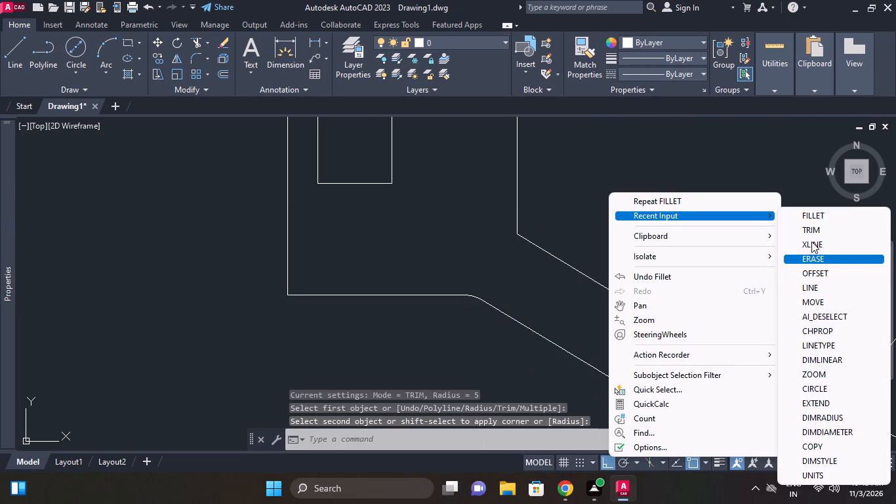
{"action": "left_click", "coordinate": [811, 239]}
{"action": "left_click", "coordinate": [449, 440]}
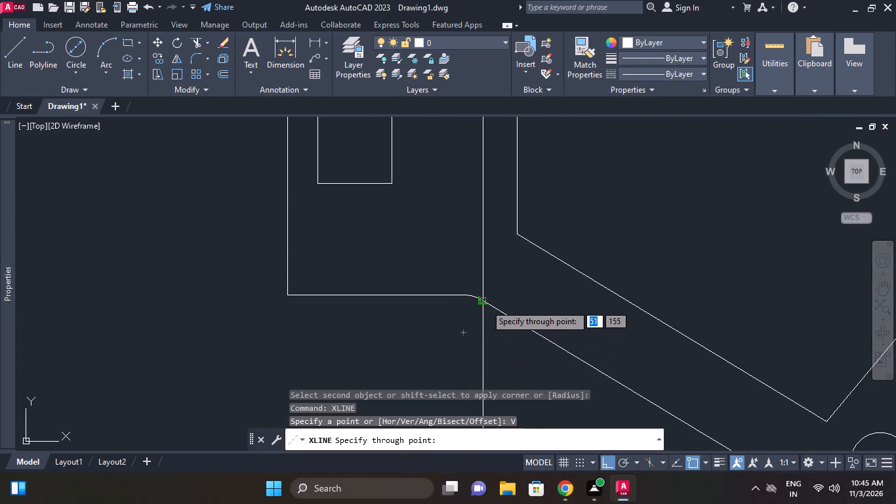
{"action": "left_click", "coordinate": [485, 299]}
{"action": "left_click", "coordinate": [459, 293]}
Place vertical construction lines through the right and left sides of the upper part's rectangular slot.
{"action": "middle_click_drag", "start_coordinate": [549, 253], "coordinate": [571, 348]}
{"action": "scroll", "coordinate": [552, 297], "scroll_direction": "down", "scroll_amount": 1}
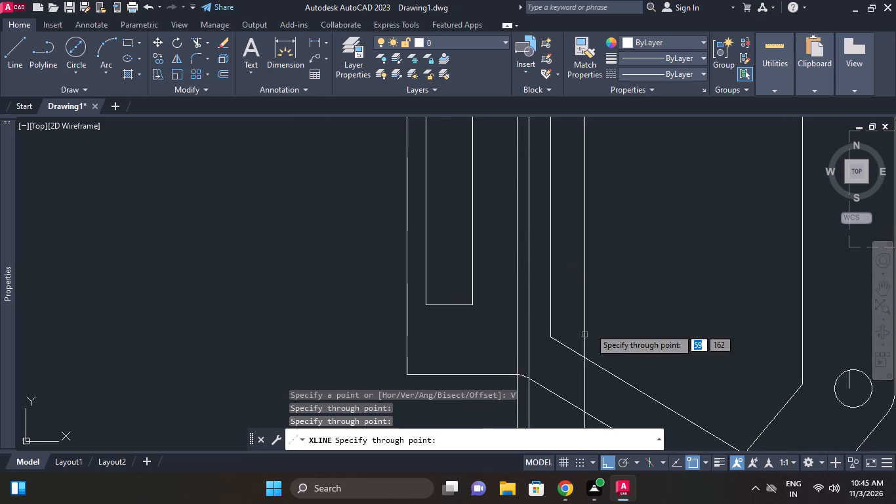
{"action": "middle_click_drag", "start_coordinate": [651, 278], "coordinate": [645, 146]}
{"action": "scroll", "coordinate": [653, 140], "scroll_direction": "down", "scroll_amount": 2}
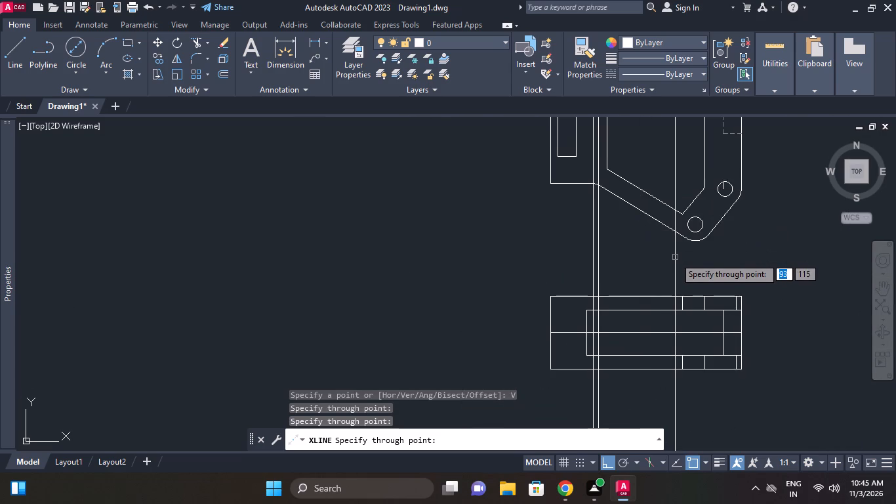
{"action": "middle_click_drag", "start_coordinate": [675, 257], "coordinate": [681, 291]}
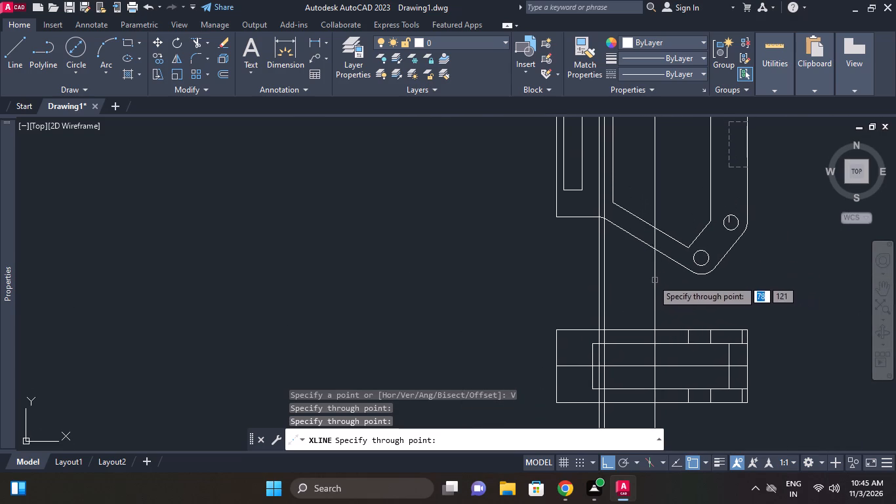
{"action": "scroll", "coordinate": [580, 249], "scroll_direction": "up", "scroll_amount": 1}
{"action": "left_click", "coordinate": [582, 155]}
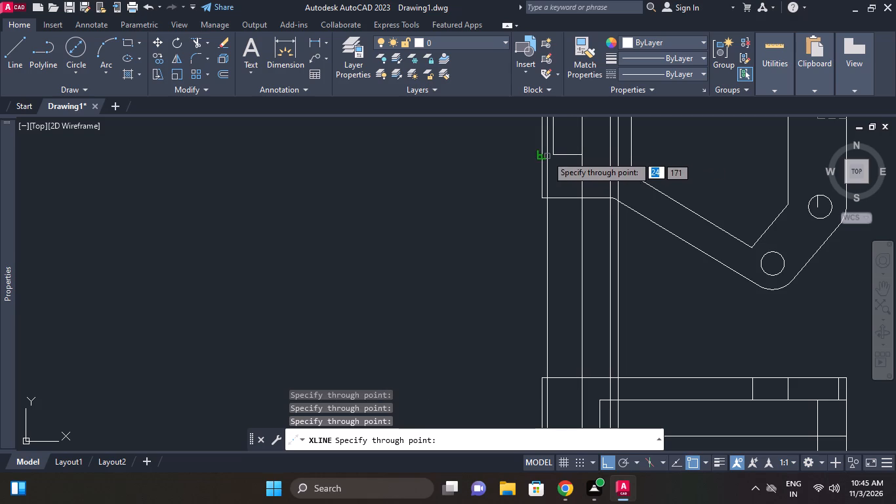
{"action": "left_click", "coordinate": [554, 154]}
{"action": "right_click", "coordinate": [461, 241]}
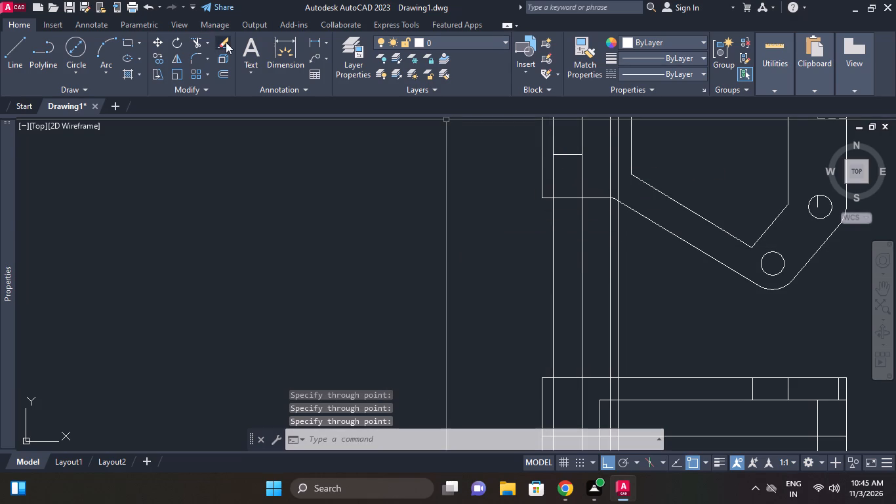
Trim the two slot construction lines above and below the lower view's rectangle, keeping their full-height segments inside it.
{"action": "left_click", "coordinate": [196, 43]}
{"action": "right_click", "coordinate": [240, 199]}
{"action": "left_click", "coordinate": [283, 207]}
{"action": "scroll", "coordinate": [415, 190], "scroll_direction": "down", "scroll_amount": 1}
{"action": "middle_click_drag", "start_coordinate": [415, 190], "coordinate": [431, 127]}
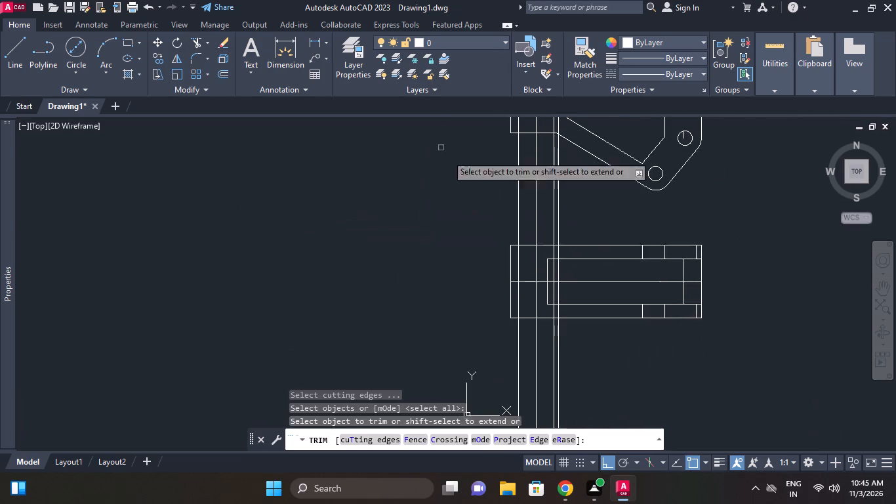
{"action": "scroll", "coordinate": [544, 255], "scroll_direction": "up", "scroll_amount": 1}
{"action": "left_click", "coordinate": [531, 224]}
{"action": "left_click", "coordinate": [501, 213]}
{"action": "scroll", "coordinate": [493, 160], "scroll_direction": "down", "scroll_amount": 1}
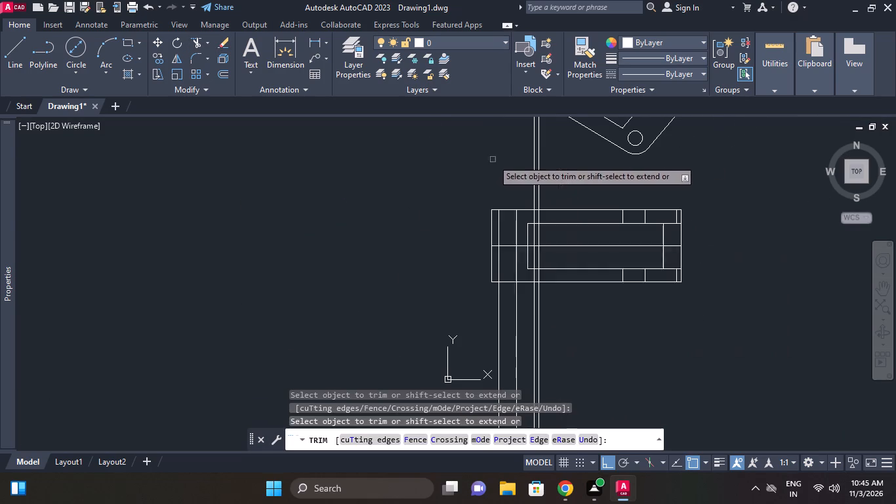
{"action": "left_click", "coordinate": [516, 293]}
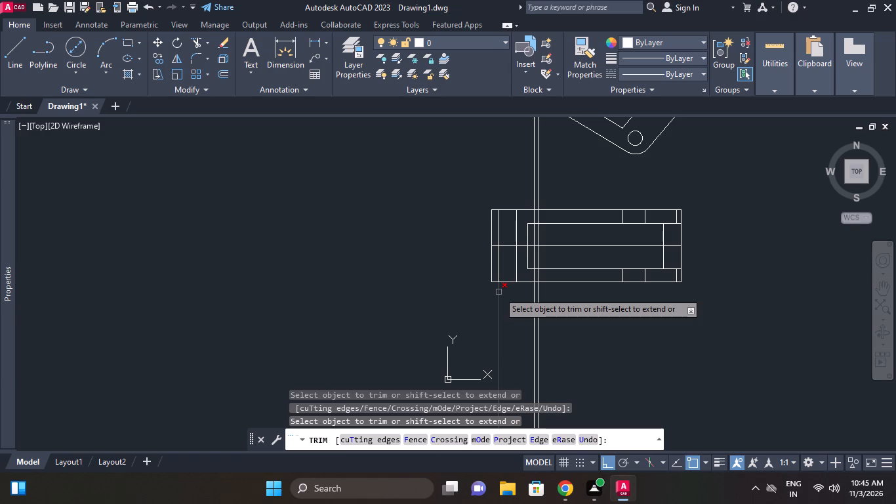
{"action": "left_click", "coordinate": [499, 292]}
{"action": "right_click", "coordinate": [306, 229]}
{"action": "left_click", "coordinate": [346, 238]}
Match the two slot lines in the lower view to the properties of the upper part's dashed hidden line.
{"action": "middle_click_drag", "start_coordinate": [483, 262], "coordinate": [487, 291]}
{"action": "scroll", "coordinate": [483, 262], "scroll_direction": "down", "scroll_amount": 1}
{"action": "scroll", "coordinate": [608, 247], "scroll_direction": "down", "scroll_amount": 1}
{"action": "middle_click", "coordinate": [608, 247]}
{"action": "scroll", "coordinate": [600, 184], "scroll_direction": "up", "scroll_amount": 2}
{"action": "left_click", "coordinate": [600, 178]}
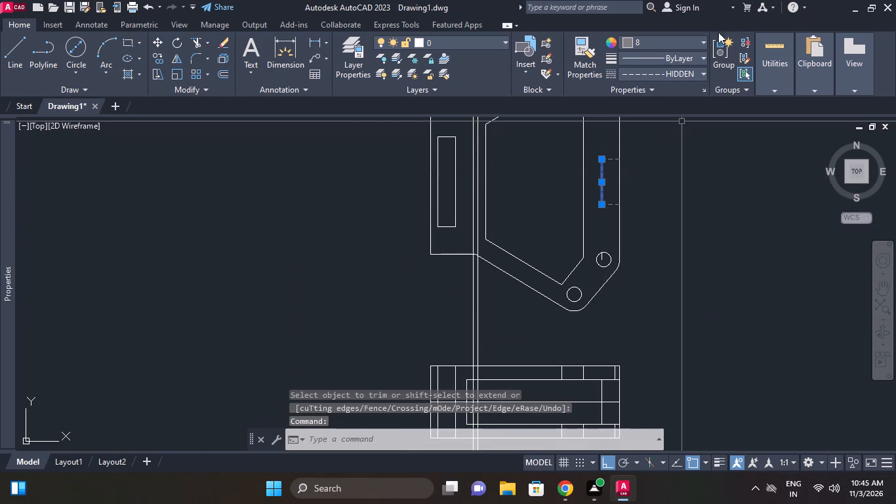
{"action": "left_click", "coordinate": [585, 57]}
{"action": "scroll", "coordinate": [550, 159], "scroll_direction": "down", "scroll_amount": 2}
{"action": "middle_click_drag", "start_coordinate": [550, 159], "coordinate": [563, 133]}
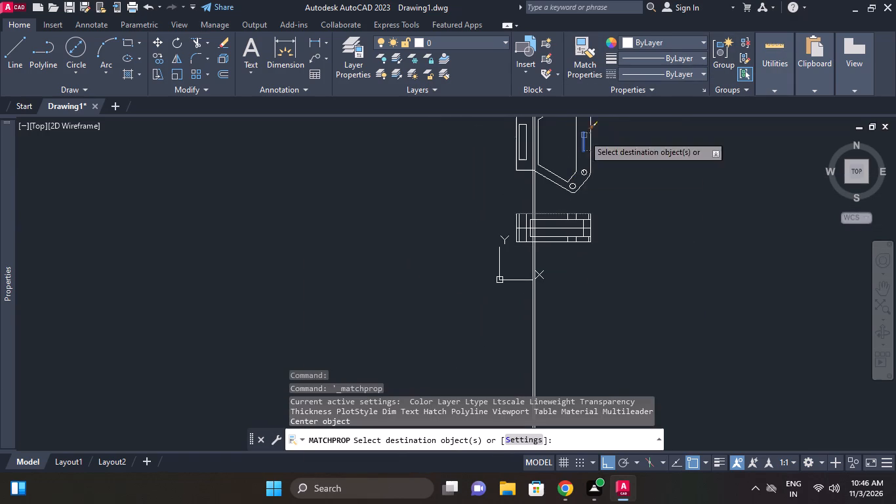
{"action": "scroll", "coordinate": [547, 234], "scroll_direction": "up", "scroll_amount": 4}
{"action": "left_click_drag", "start_coordinate": [485, 234], "coordinate": [481, 227]}
{"action": "left_click", "coordinate": [463, 206]}
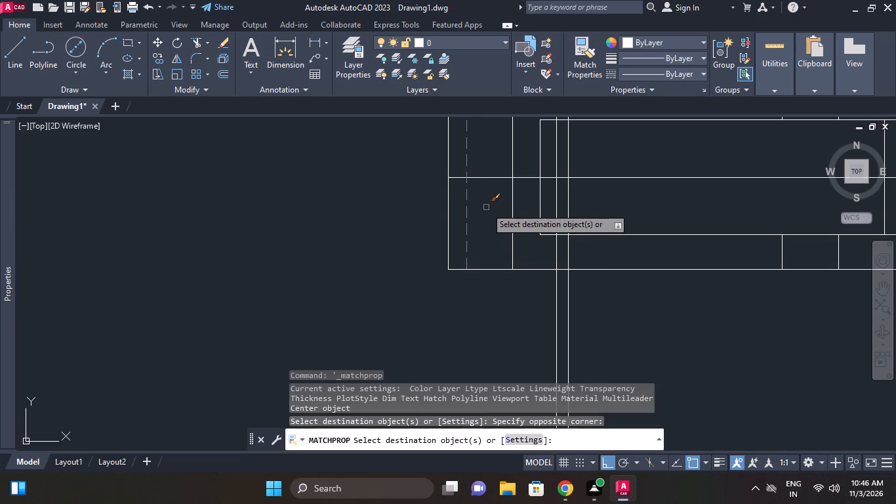
{"action": "left_click", "coordinate": [506, 204]}
{"action": "left_click", "coordinate": [513, 200]}
{"action": "left_click", "coordinate": [516, 196]}
{"action": "left_click", "coordinate": [506, 199]}
{"action": "right_click", "coordinate": [348, 196]}
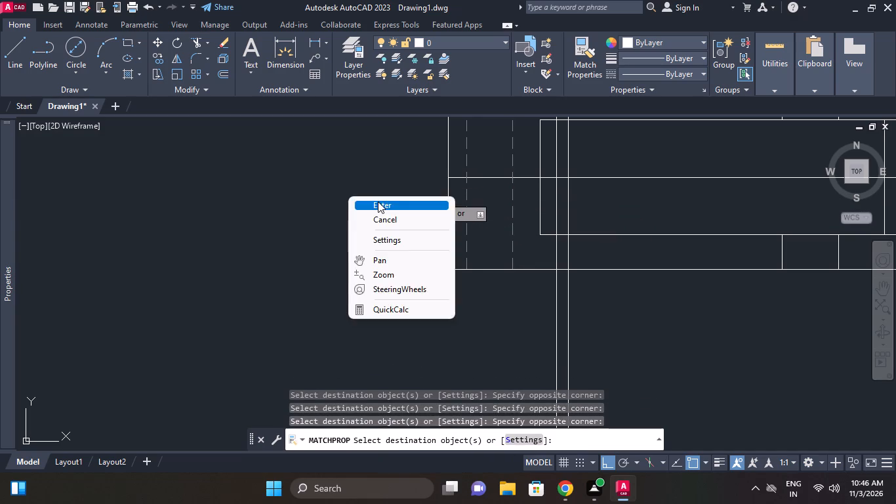
{"action": "left_click", "coordinate": [378, 201]}
{"action": "middle_click_drag", "start_coordinate": [394, 235], "coordinate": [386, 256]}
{"action": "scroll", "coordinate": [386, 256], "scroll_direction": "down", "scroll_amount": 1}
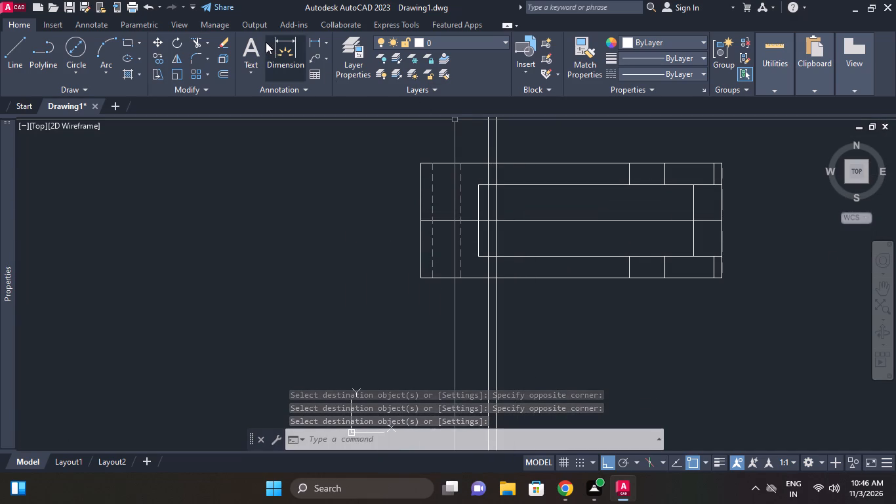
Trim the two remaining vertical construction lines above the lower view and between the inner rectangle's top edge and the horizontal centre line.
{"action": "left_click", "coordinate": [198, 37]}
{"action": "right_click", "coordinate": [204, 112]}
{"action": "left_click", "coordinate": [214, 205]}
{"action": "left_click", "coordinate": [142, 196]}
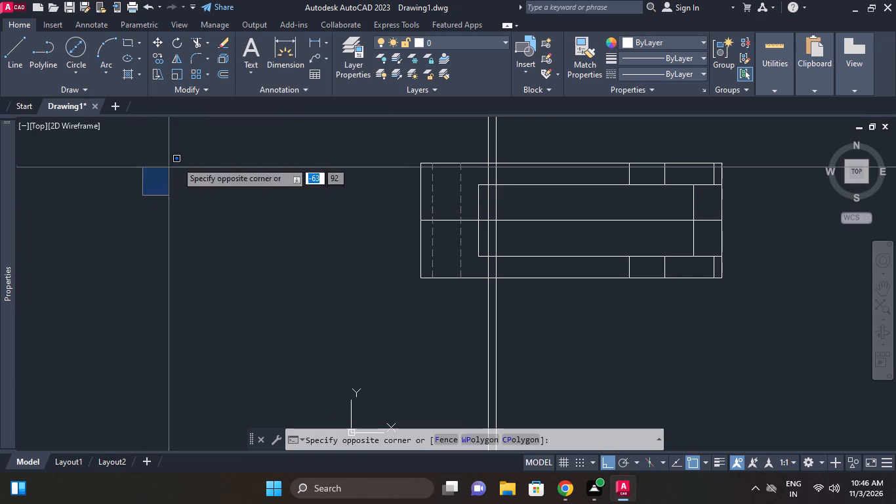
{"action": "left_click", "coordinate": [188, 150]}
{"action": "left_click", "coordinate": [192, 35]}
{"action": "left_click", "coordinate": [190, 128]}
{"action": "left_click", "coordinate": [196, 142]}
{"action": "right_click", "coordinate": [188, 154]}
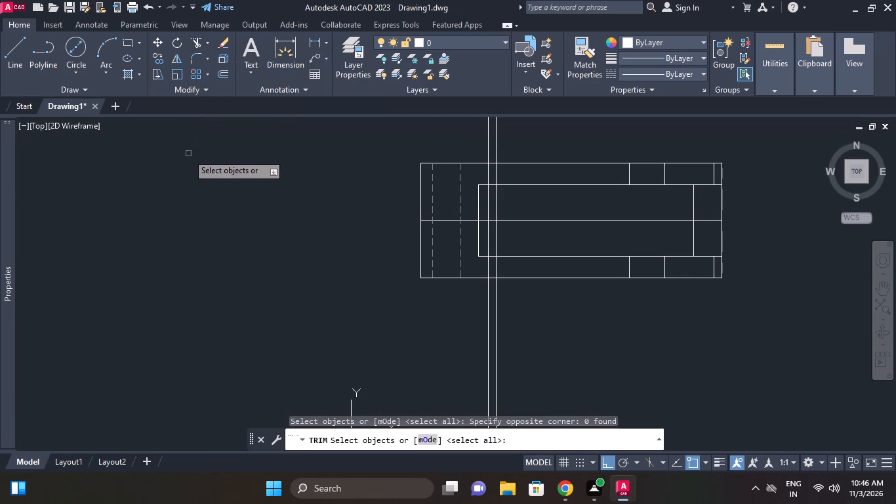
{"action": "left_click", "coordinate": [221, 154]}
{"action": "left_click", "coordinate": [232, 161]}
{"action": "scroll", "coordinate": [518, 156], "scroll_direction": "up", "scroll_amount": 1}
{"action": "left_click", "coordinate": [513, 143]}
{"action": "left_click", "coordinate": [445, 143]}
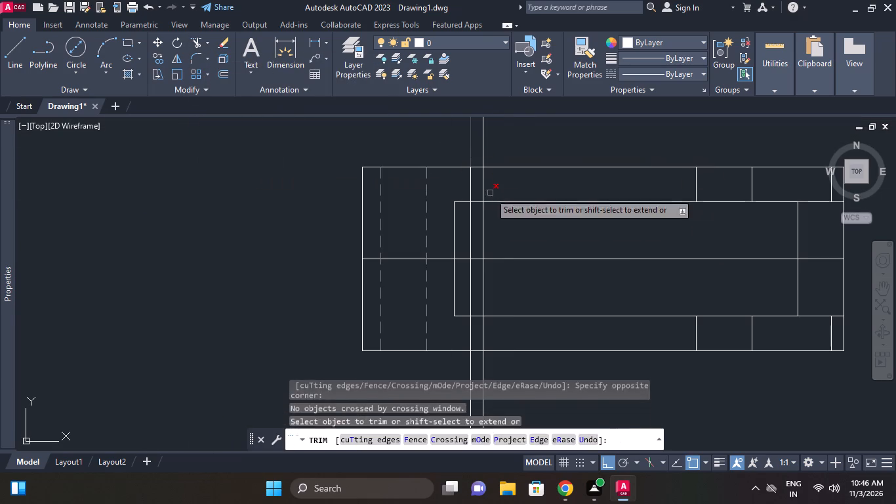
{"action": "left_click", "coordinate": [485, 213]}
{"action": "left_click", "coordinate": [467, 212]}
{"action": "left_click", "coordinate": [481, 144]}
{"action": "left_click", "coordinate": [470, 144]}
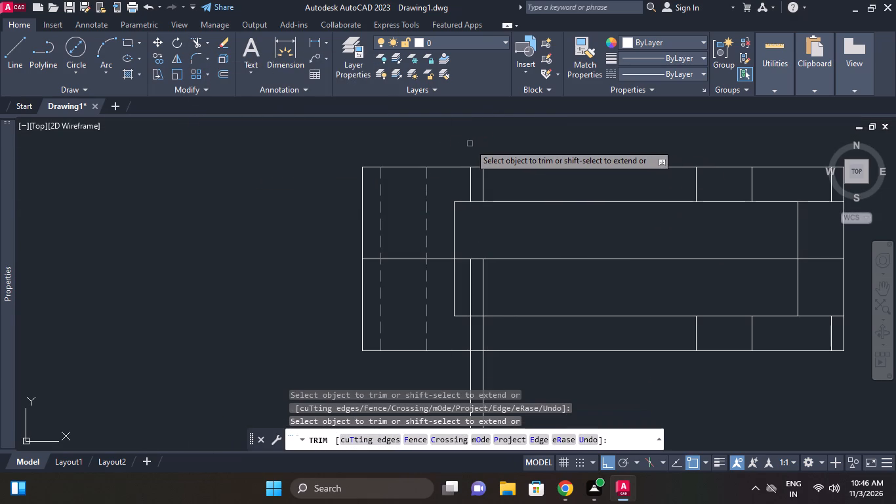
Trim the same two lines between the centre line and the inner rectangle's bottom edge, and below the lower view.
{"action": "left_click", "coordinate": [470, 297]}
{"action": "left_click", "coordinate": [491, 287]}
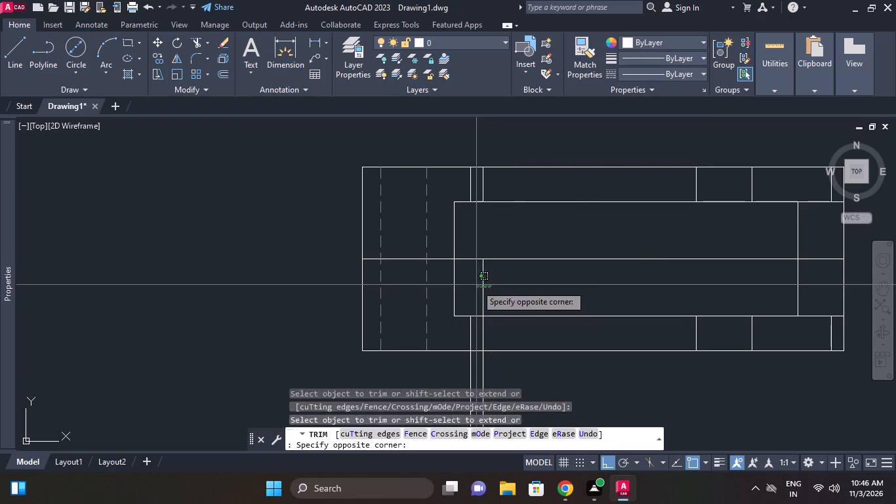
{"action": "left_click", "coordinate": [476, 285]}
{"action": "middle_click_drag", "start_coordinate": [488, 291], "coordinate": [503, 255]}
{"action": "left_click", "coordinate": [515, 341]}
{"action": "left_click", "coordinate": [461, 335]}
{"action": "right_click", "coordinate": [580, 258]}
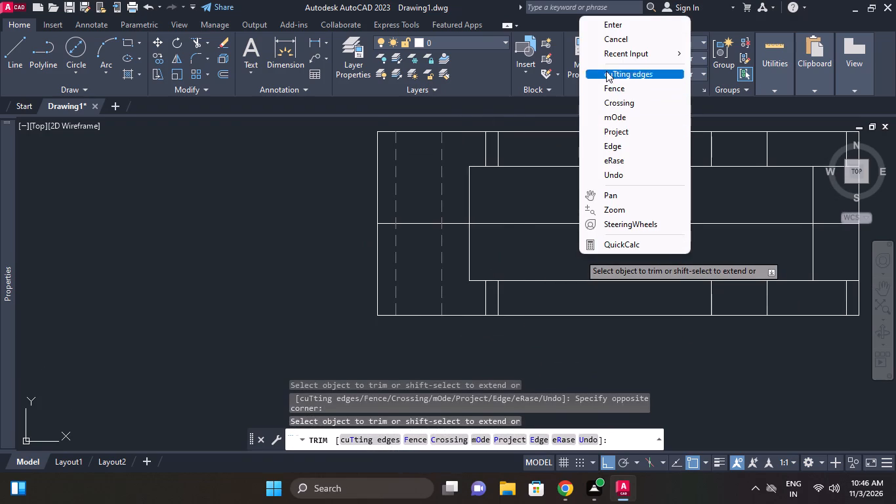
{"action": "left_click", "coordinate": [621, 39]}
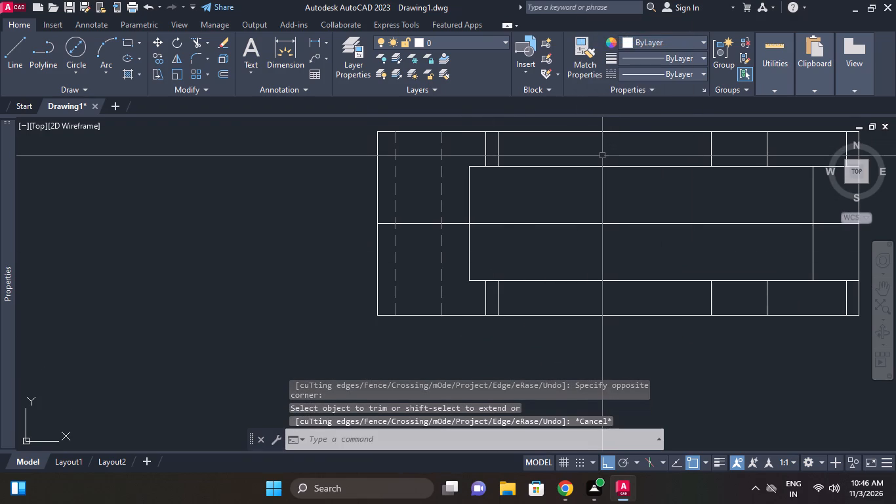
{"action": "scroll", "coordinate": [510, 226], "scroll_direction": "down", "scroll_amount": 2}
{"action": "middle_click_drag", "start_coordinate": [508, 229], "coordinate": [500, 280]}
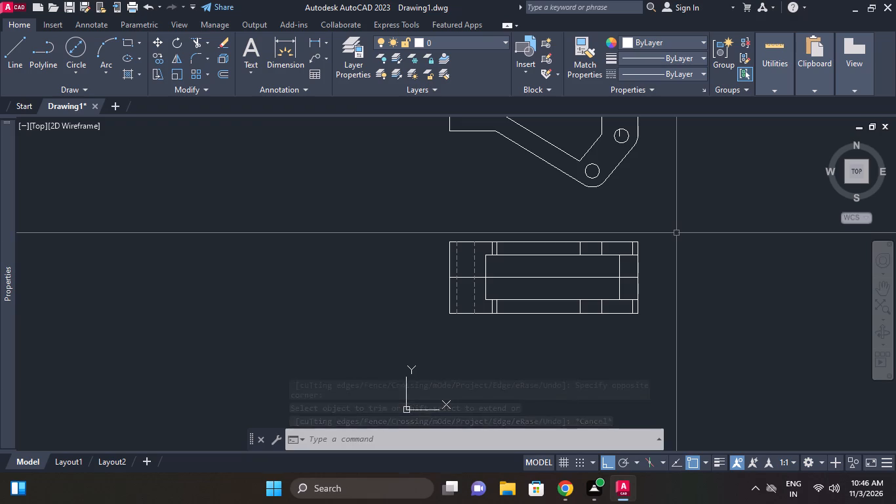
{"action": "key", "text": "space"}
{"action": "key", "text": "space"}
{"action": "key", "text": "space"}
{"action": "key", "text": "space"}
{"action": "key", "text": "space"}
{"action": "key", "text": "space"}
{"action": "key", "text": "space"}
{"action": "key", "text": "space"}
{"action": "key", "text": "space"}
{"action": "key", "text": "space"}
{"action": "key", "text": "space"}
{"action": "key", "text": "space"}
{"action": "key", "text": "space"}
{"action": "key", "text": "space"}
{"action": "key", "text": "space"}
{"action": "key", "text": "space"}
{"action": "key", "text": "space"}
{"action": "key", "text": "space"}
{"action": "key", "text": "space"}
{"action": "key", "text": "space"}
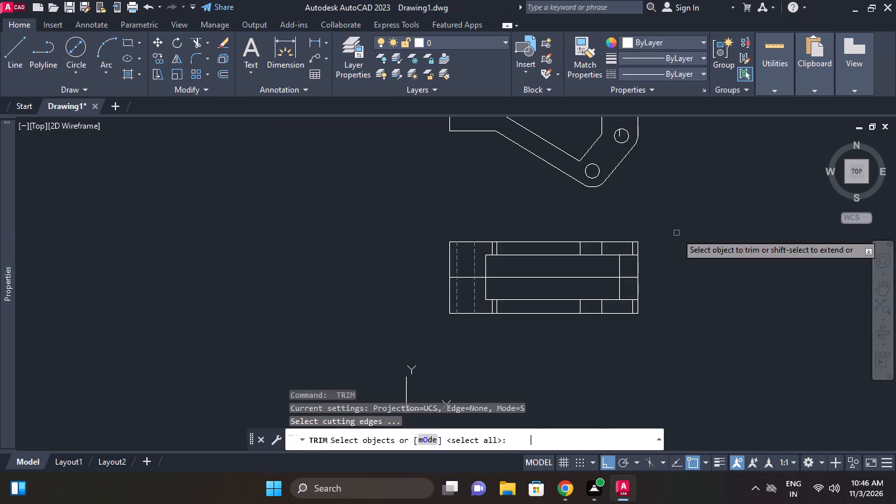
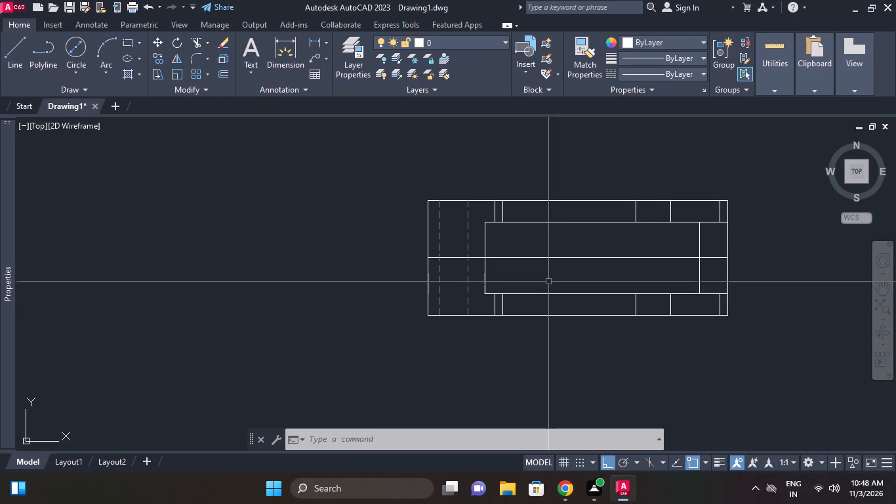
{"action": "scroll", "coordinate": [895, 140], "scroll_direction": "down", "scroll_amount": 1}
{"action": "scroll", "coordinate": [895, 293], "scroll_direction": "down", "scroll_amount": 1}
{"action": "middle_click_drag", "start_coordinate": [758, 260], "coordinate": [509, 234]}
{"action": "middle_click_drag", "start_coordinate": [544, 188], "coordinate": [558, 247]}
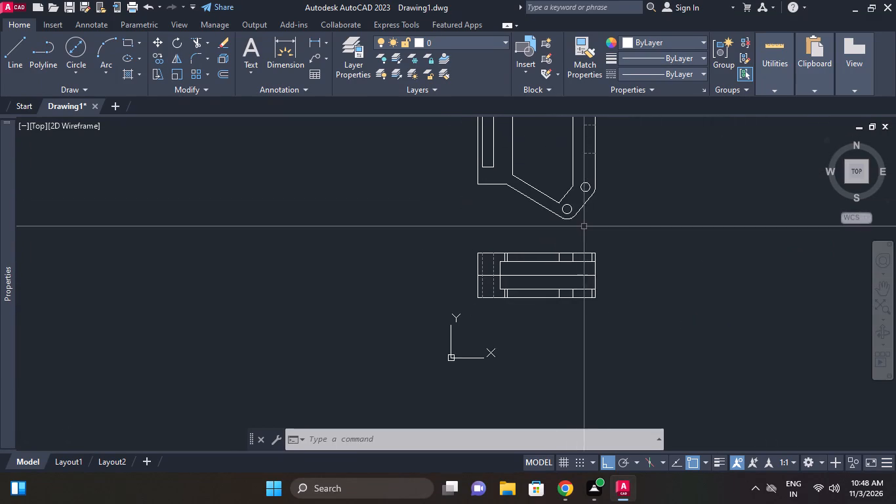
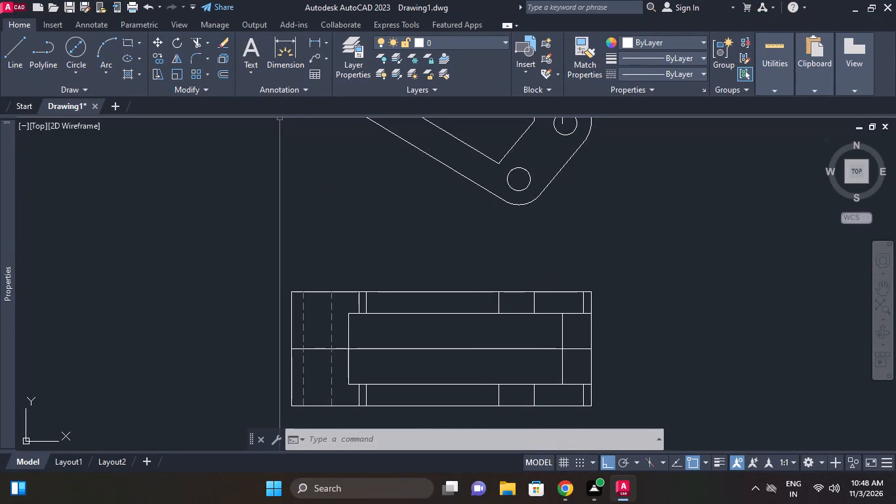
Draw vertical construction lines through both side quadrants of the two lower holes, projecting them down through the lower view.
{"action": "left_click", "coordinate": [85, 88]}
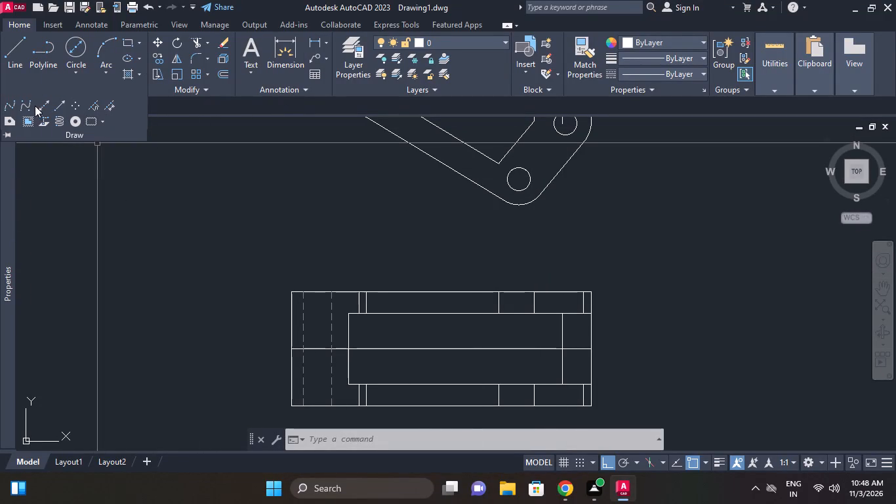
{"action": "left_click", "coordinate": [37, 104]}
{"action": "left_click", "coordinate": [449, 435]}
{"action": "middle_click_drag", "start_coordinate": [598, 248], "coordinate": [581, 308]}
{"action": "left_click", "coordinate": [516, 236]}
{"action": "left_click", "coordinate": [489, 237]}
{"action": "scroll", "coordinate": [536, 171], "scroll_direction": "up", "scroll_amount": 1}
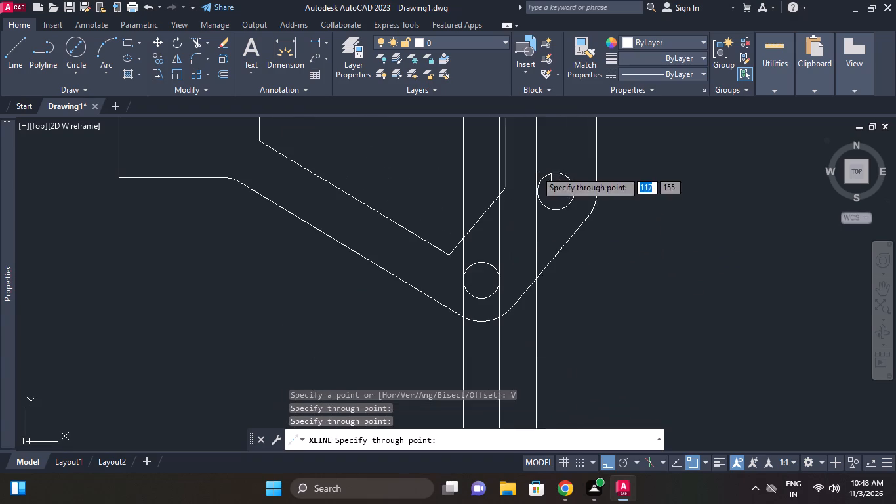
{"action": "left_click", "coordinate": [539, 191]}
{"action": "left_click", "coordinate": [572, 190]}
{"action": "scroll", "coordinate": [580, 220], "scroll_direction": "up", "scroll_amount": 3}
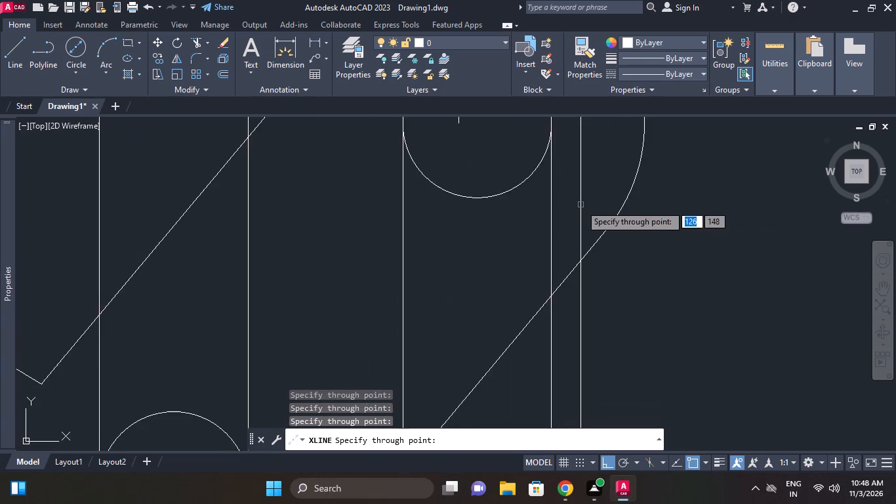
{"action": "middle_click_drag", "start_coordinate": [580, 205], "coordinate": [670, 136]}
{"action": "scroll", "coordinate": [636, 180], "scroll_direction": "down", "scroll_amount": 1}
{"action": "right_click", "coordinate": [601, 161]}
Erase the short stray vertical line inside the lower hole near the part's right edge.
{"action": "middle_click_drag", "start_coordinate": [607, 162], "coordinate": [609, 279]}
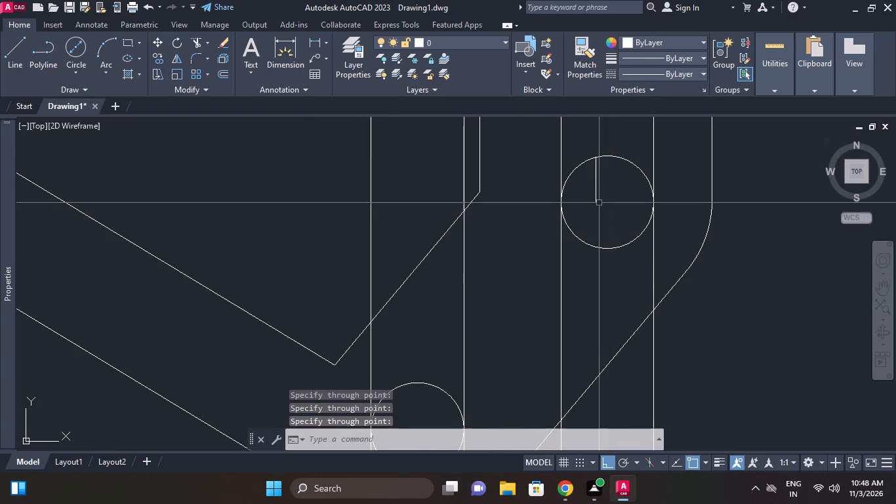
{"action": "left_click", "coordinate": [599, 201]}
{"action": "left_click", "coordinate": [596, 186]}
{"action": "left_click", "coordinate": [591, 178]}
{"action": "left_click", "coordinate": [592, 175]}
{"action": "left_click", "coordinate": [598, 165]}
{"action": "left_click", "coordinate": [588, 171]}
{"action": "right_click", "coordinate": [588, 171]}
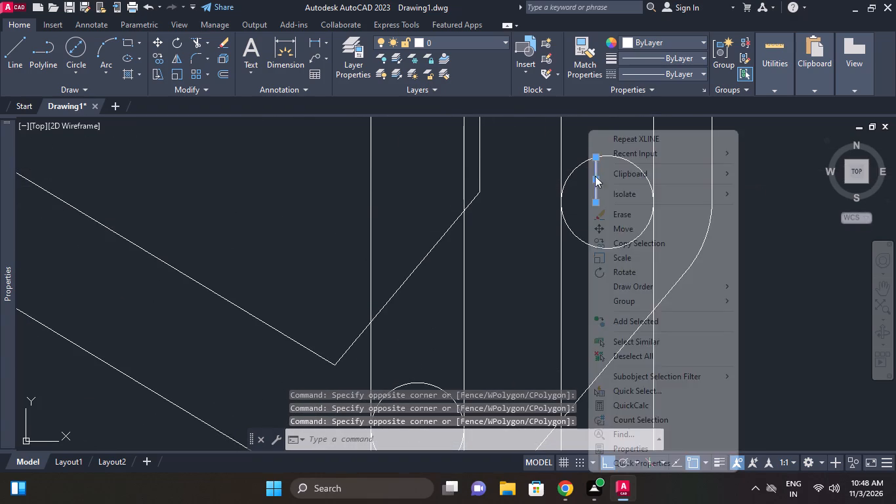
{"action": "left_click", "coordinate": [619, 221]}
Trim the bottom hole's two projection lines above the lower view and between its upper flange and horizontal centre line.
{"action": "scroll", "coordinate": [618, 212], "scroll_direction": "down", "scroll_amount": 3}
{"action": "middle_click_drag", "start_coordinate": [623, 220], "coordinate": [639, 173]}
{"action": "scroll", "coordinate": [623, 220], "scroll_direction": "down", "scroll_amount": 1}
{"action": "middle_click_drag", "start_coordinate": [673, 278], "coordinate": [672, 270]}
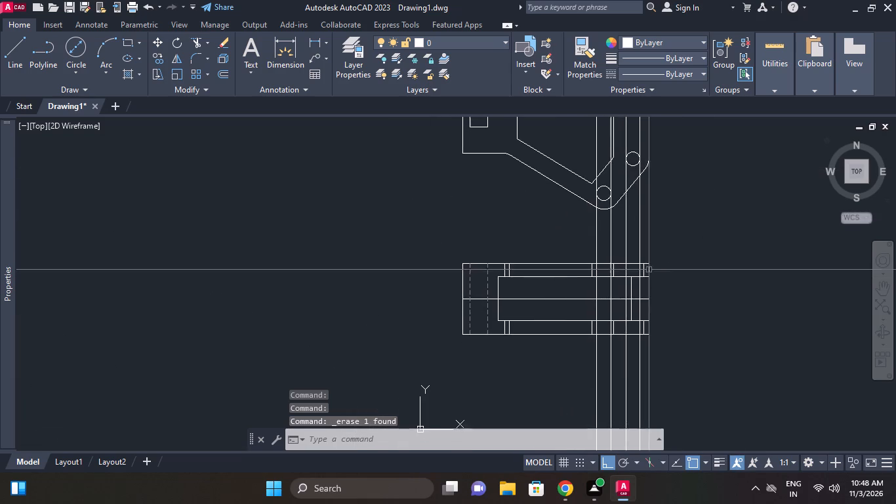
{"action": "scroll", "coordinate": [622, 271], "scroll_direction": "up", "scroll_amount": 2}
{"action": "middle_click_drag", "start_coordinate": [617, 278], "coordinate": [611, 221]}
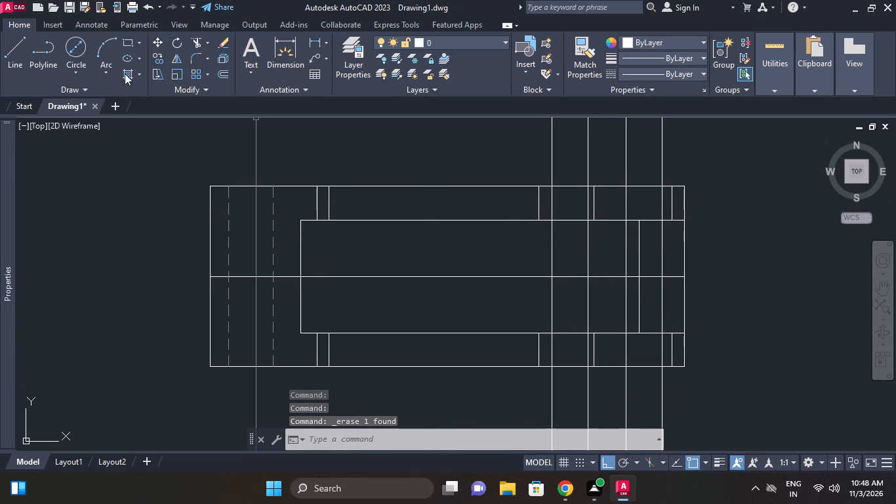
{"action": "left_click", "coordinate": [201, 39]}
{"action": "right_click", "coordinate": [407, 138]}
{"action": "left_click", "coordinate": [453, 144]}
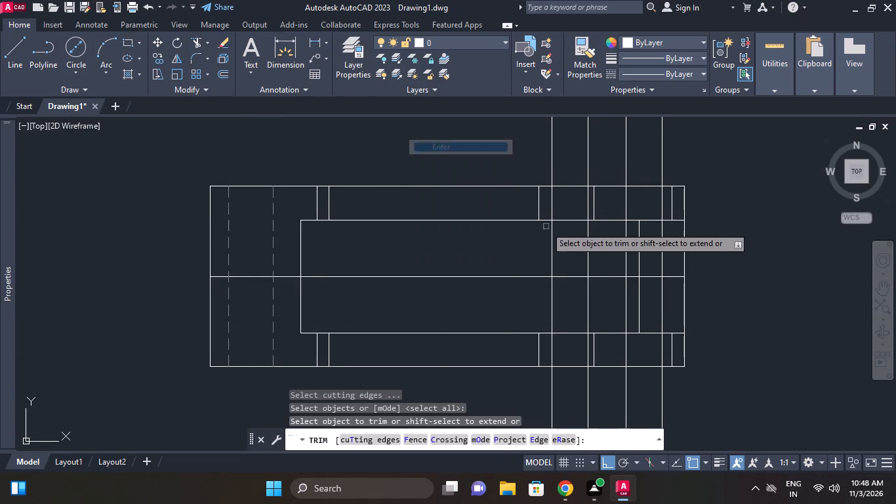
{"action": "left_click", "coordinate": [554, 175]}
{"action": "left_click", "coordinate": [550, 231]}
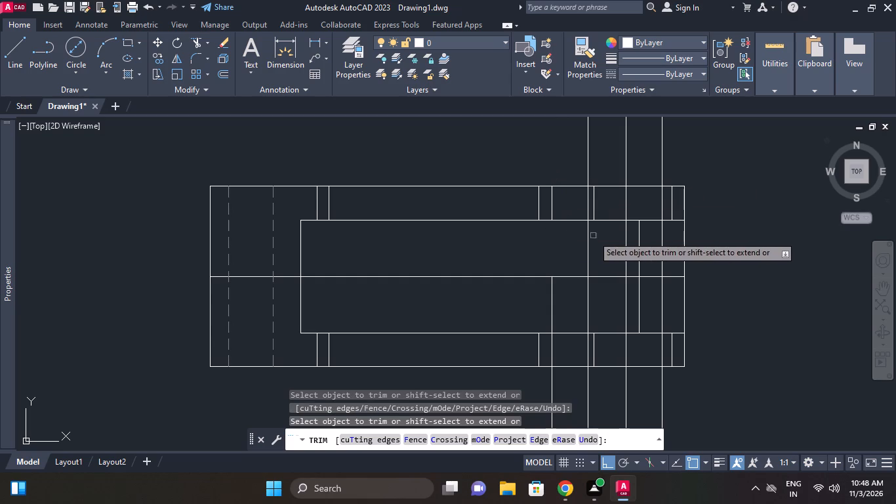
{"action": "left_click", "coordinate": [585, 230]}
{"action": "left_click", "coordinate": [591, 242]}
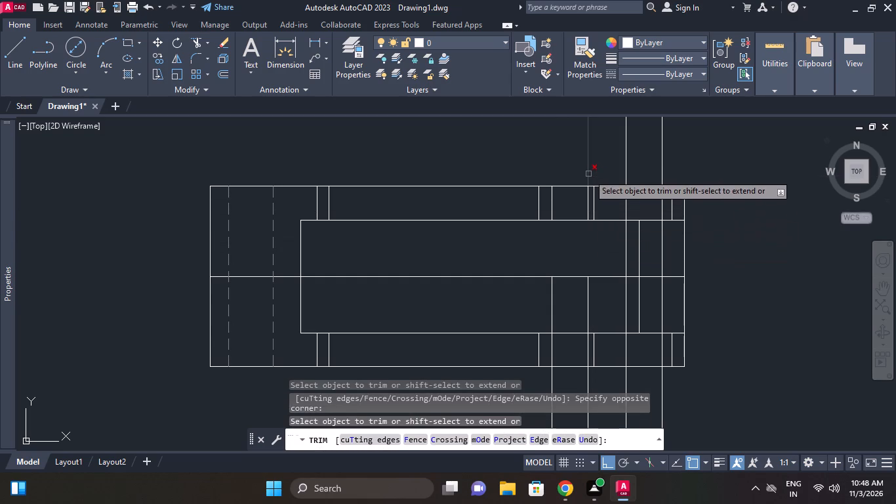
{"action": "left_click", "coordinate": [588, 173]}
{"action": "right_click", "coordinate": [588, 157]}
{"action": "left_click", "coordinate": [600, 159]}
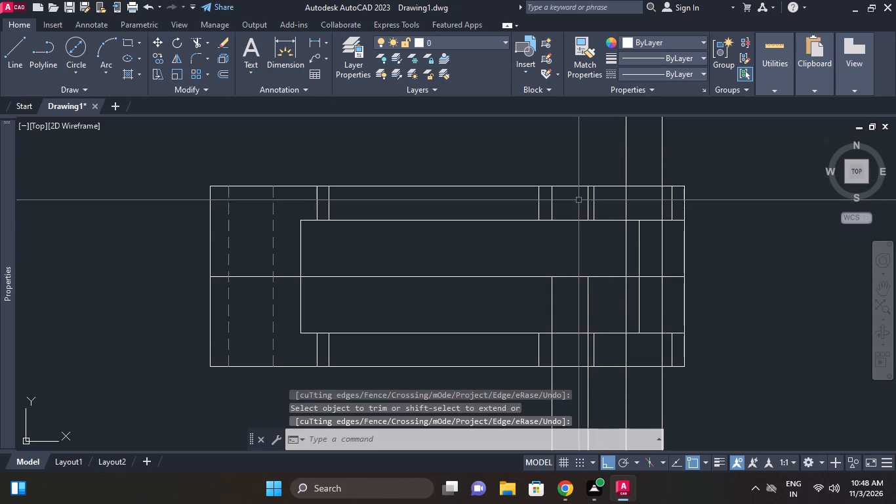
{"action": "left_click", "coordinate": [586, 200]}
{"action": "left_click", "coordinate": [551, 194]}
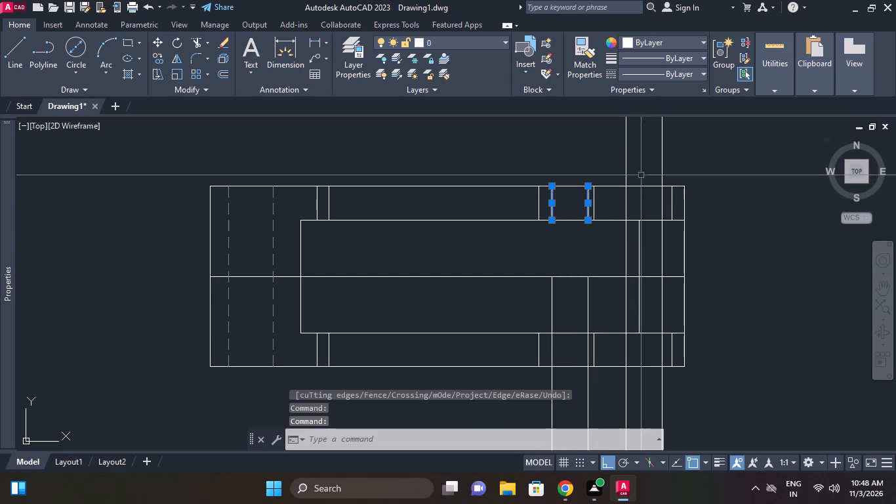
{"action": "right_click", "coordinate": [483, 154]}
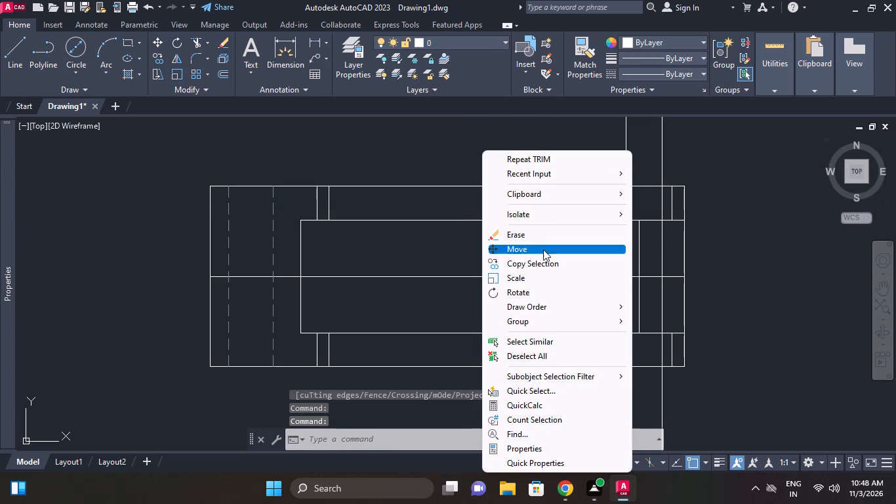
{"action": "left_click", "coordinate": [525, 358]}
Match the slot's dashed hidden-line properties onto the bottom hole's two projection lines in the upper flange.
{"action": "left_click", "coordinate": [590, 54]}
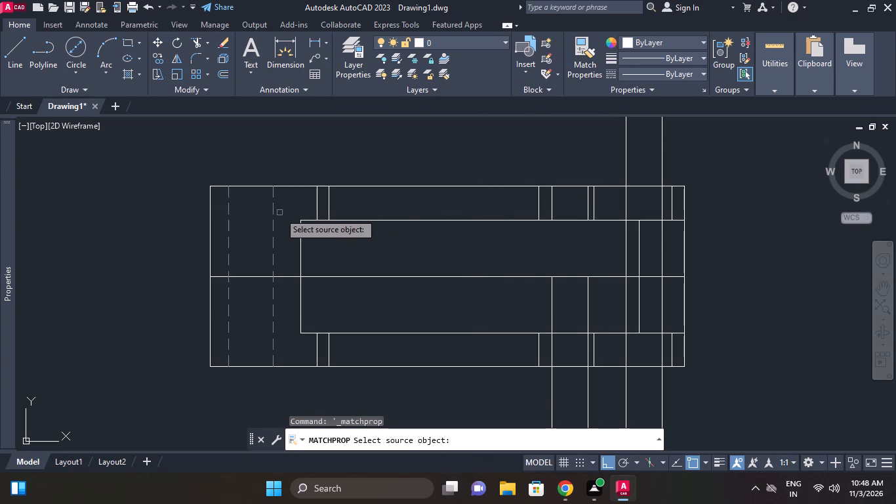
{"action": "left_click", "coordinate": [274, 209]}
{"action": "left_click", "coordinate": [586, 211]}
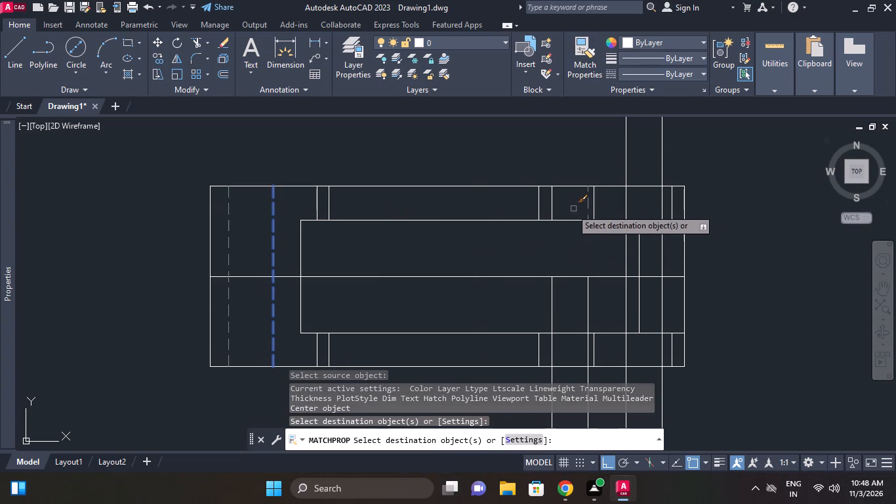
{"action": "left_click", "coordinate": [550, 207]}
{"action": "right_click", "coordinate": [568, 160]}
{"action": "left_click", "coordinate": [583, 160]}
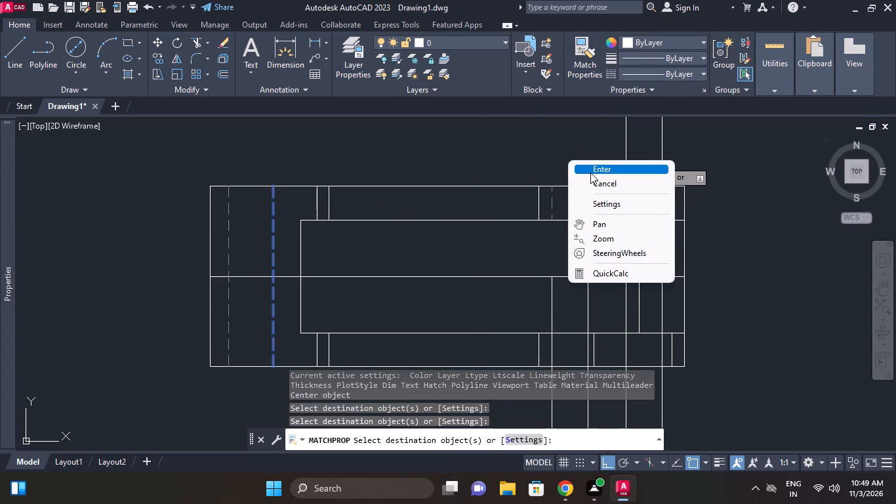
{"action": "left_click", "coordinate": [590, 168]}
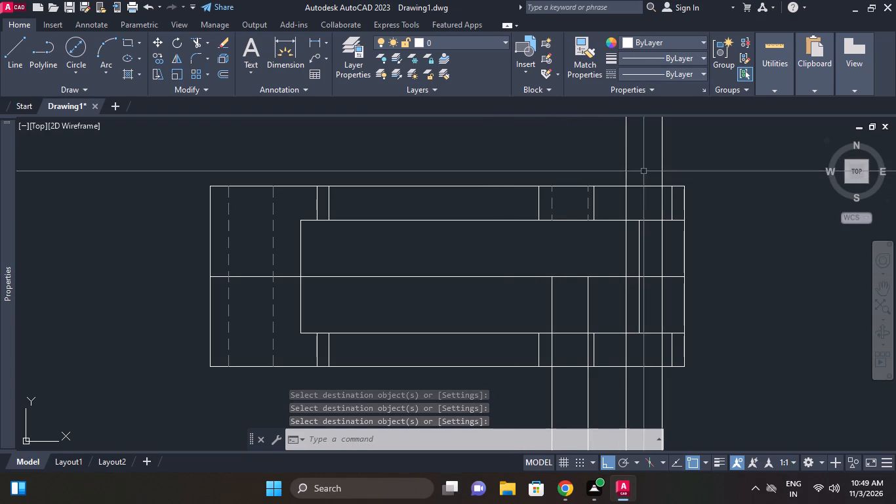
Trim the bottom hole's projection lines between the centre line and lower flange, and below the view's bottom edge.
{"action": "scroll", "coordinate": [651, 175], "scroll_direction": "down", "scroll_amount": 3}
{"action": "middle_click_drag", "start_coordinate": [651, 180], "coordinate": [666, 283]}
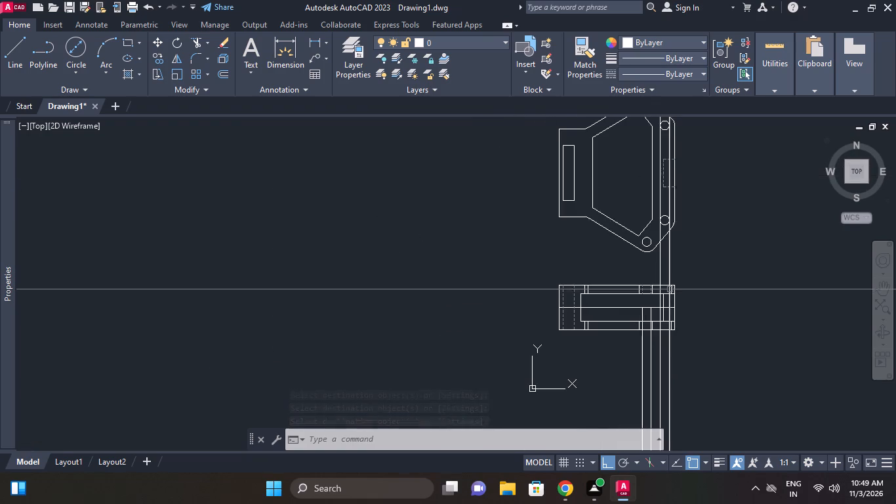
{"action": "scroll", "coordinate": [676, 258], "scroll_direction": "up", "scroll_amount": 1}
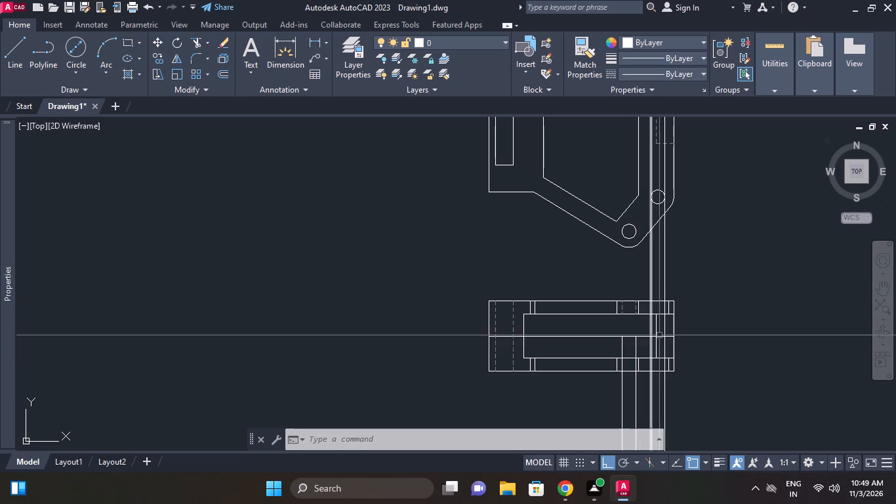
{"action": "middle_click_drag", "start_coordinate": [655, 348], "coordinate": [592, 425]}
{"action": "middle_click_drag", "start_coordinate": [644, 369], "coordinate": [645, 335]}
{"action": "scroll", "coordinate": [645, 343], "scroll_direction": "down", "scroll_amount": 1}
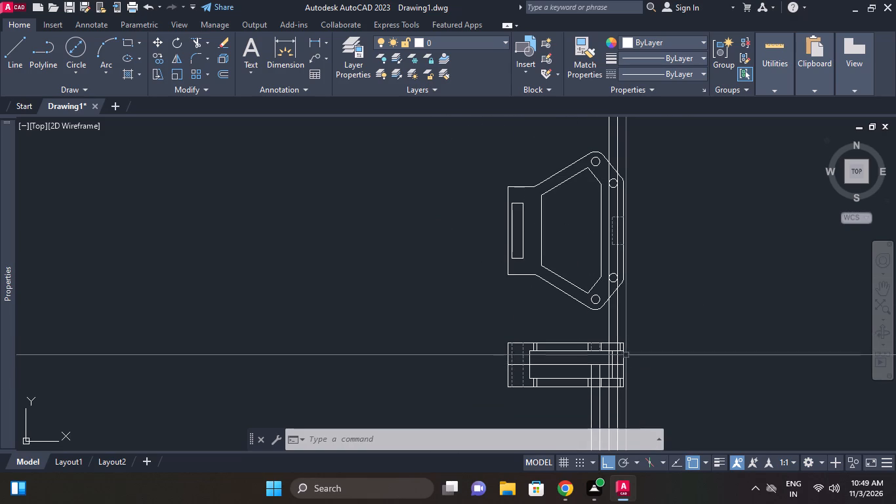
{"action": "middle_click_drag", "start_coordinate": [621, 299], "coordinate": [617, 273]}
{"action": "scroll", "coordinate": [590, 364], "scroll_direction": "up", "scroll_amount": 2}
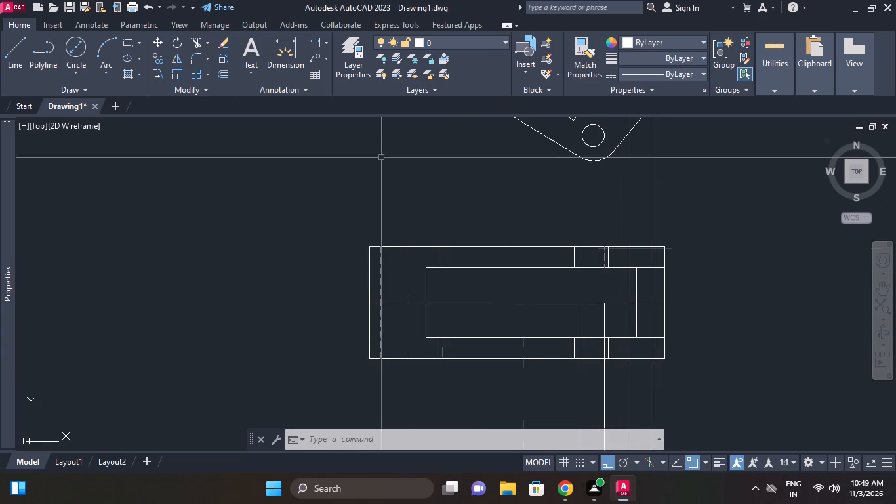
{"action": "left_click", "coordinate": [195, 40]}
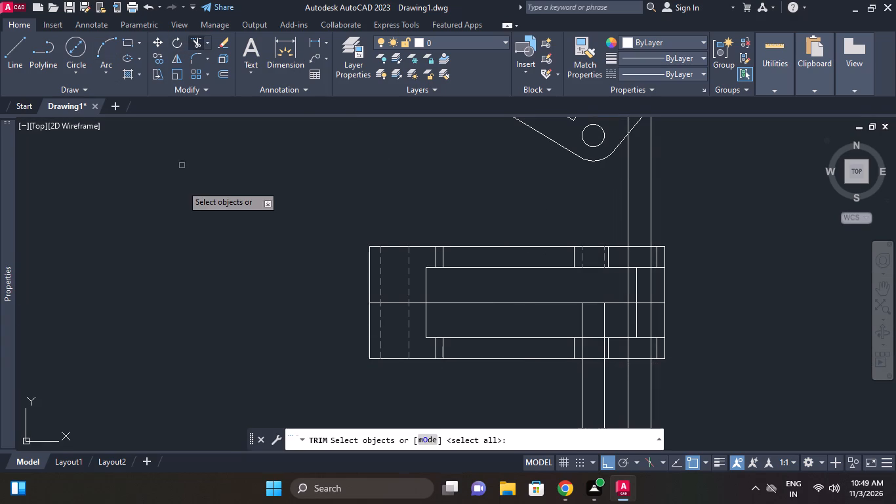
{"action": "right_click", "coordinate": [185, 195]}
{"action": "left_click", "coordinate": [224, 205]}
{"action": "middle_click_drag", "start_coordinate": [459, 372], "coordinate": [460, 308]}
{"action": "scroll", "coordinate": [588, 270], "scroll_direction": "up", "scroll_amount": 1}
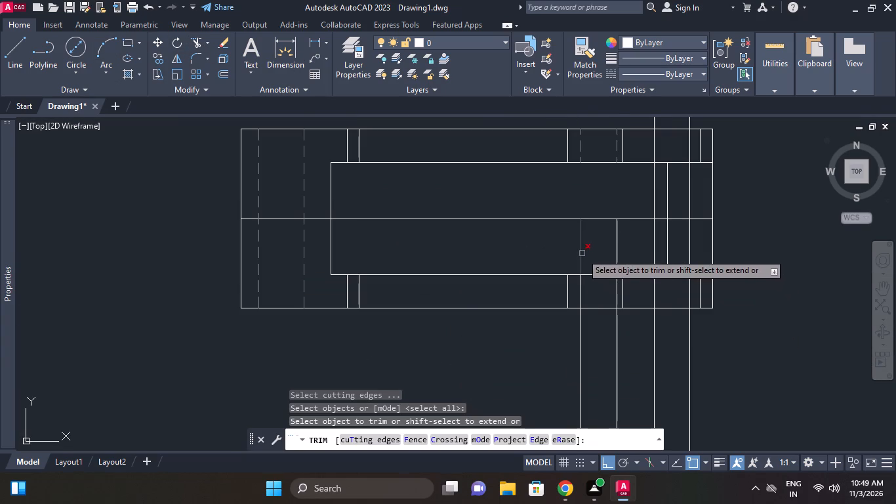
{"action": "left_click", "coordinate": [582, 253]}
{"action": "left_click", "coordinate": [616, 234]}
{"action": "left_click_drag", "start_coordinate": [630, 333], "coordinate": [620, 332]}
{"action": "left_click", "coordinate": [562, 331]}
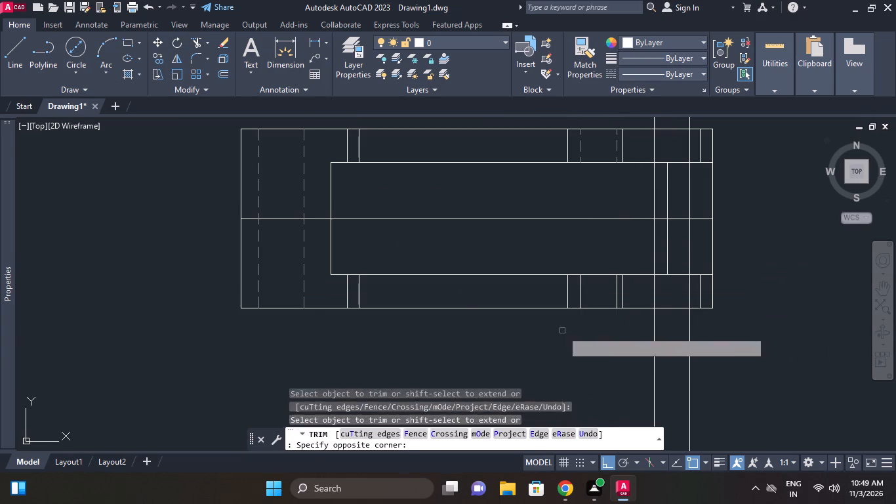
{"action": "right_click", "coordinate": [554, 293]}
{"action": "left_click", "coordinate": [607, 81]}
Match the upper flange's dashed hidden-line properties onto the bottom hole's two lines in the lower flange.
{"action": "double_click", "coordinate": [584, 139]}
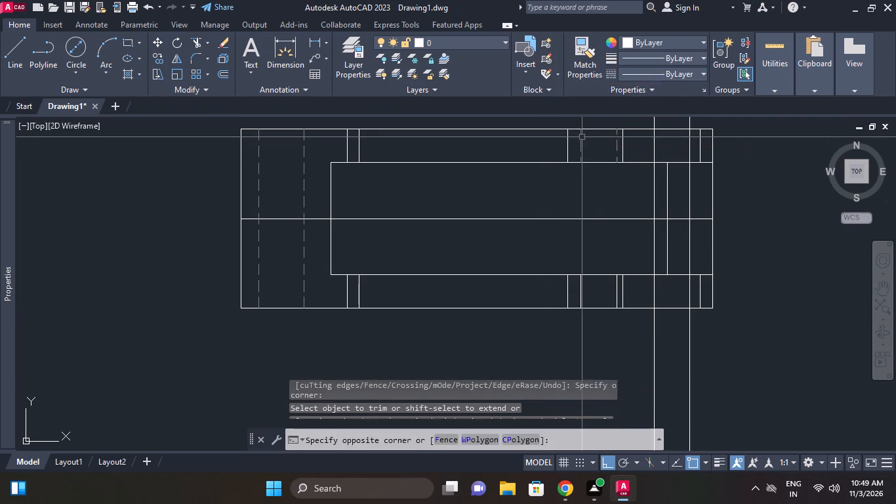
{"action": "left_click", "coordinate": [580, 135]}
{"action": "left_click", "coordinate": [592, 62]}
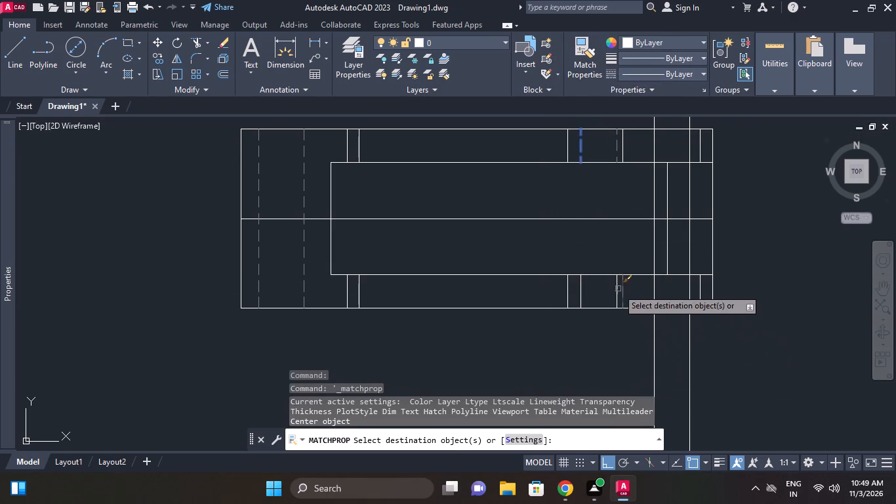
{"action": "left_click", "coordinate": [617, 288]}
{"action": "left_click", "coordinate": [581, 285]}
{"action": "right_click", "coordinate": [693, 226]}
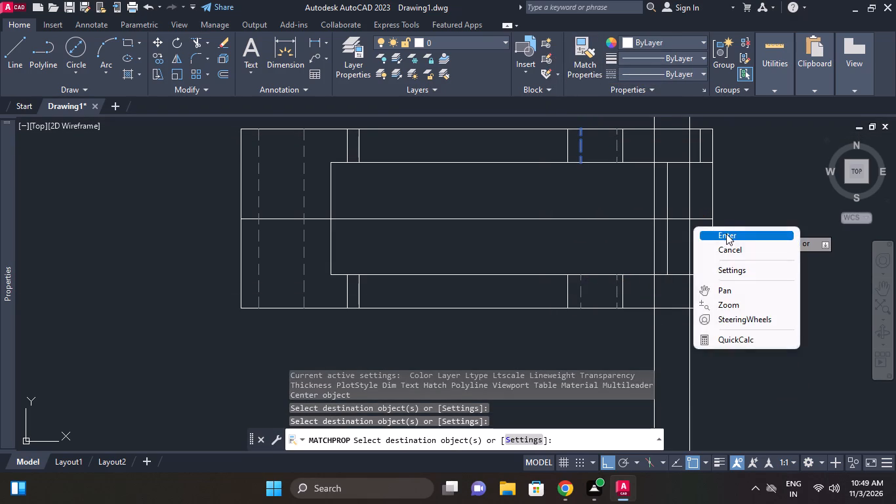
{"action": "left_click", "coordinate": [726, 234]}
Trim the right-hand hole's two projection lines above the lower view and between its upper flange and centre line.
{"action": "middle_click_drag", "start_coordinate": [626, 169], "coordinate": [552, 272]}
{"action": "scroll", "coordinate": [676, 289], "scroll_direction": "down", "scroll_amount": 2}
{"action": "middle_click", "coordinate": [687, 304]}
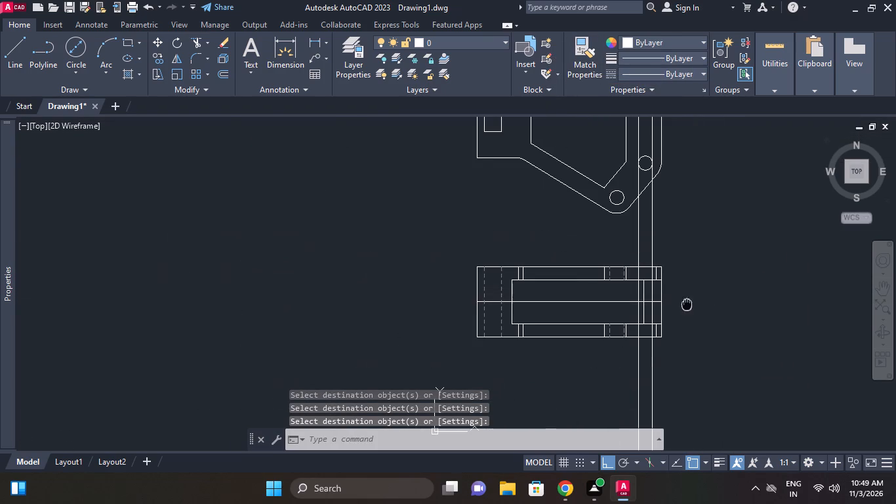
{"action": "left_click", "coordinate": [193, 41]}
{"action": "right_click", "coordinate": [268, 184]}
{"action": "left_click", "coordinate": [302, 194]}
{"action": "scroll", "coordinate": [668, 241], "scroll_direction": "up", "scroll_amount": 2}
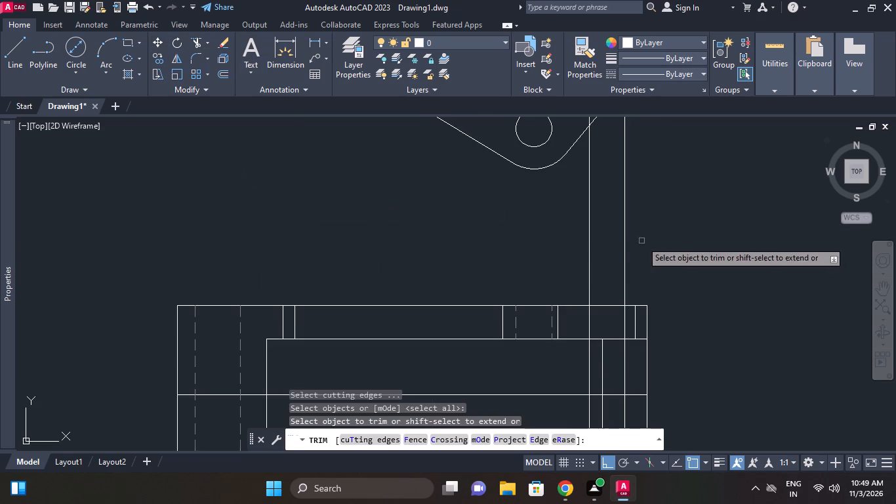
{"action": "left_click", "coordinate": [638, 241]}
{"action": "left_click", "coordinate": [531, 232]}
{"action": "middle_click_drag", "start_coordinate": [568, 245], "coordinate": [568, 171]}
{"action": "left_click", "coordinate": [588, 280]}
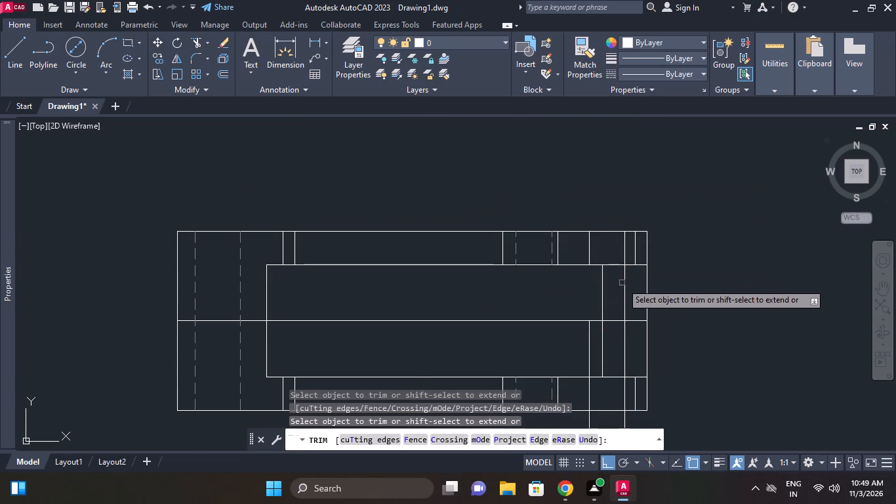
{"action": "left_click", "coordinate": [624, 281]}
{"action": "right_click", "coordinate": [672, 230]}
{"action": "left_click", "coordinate": [705, 232]}
Match the dashed hidden-line properties onto the right-hand hole's two projection lines in the upper flange.
{"action": "scroll", "coordinate": [552, 232], "scroll_direction": "up", "scroll_amount": 1}
{"action": "left_click", "coordinate": [554, 241]}
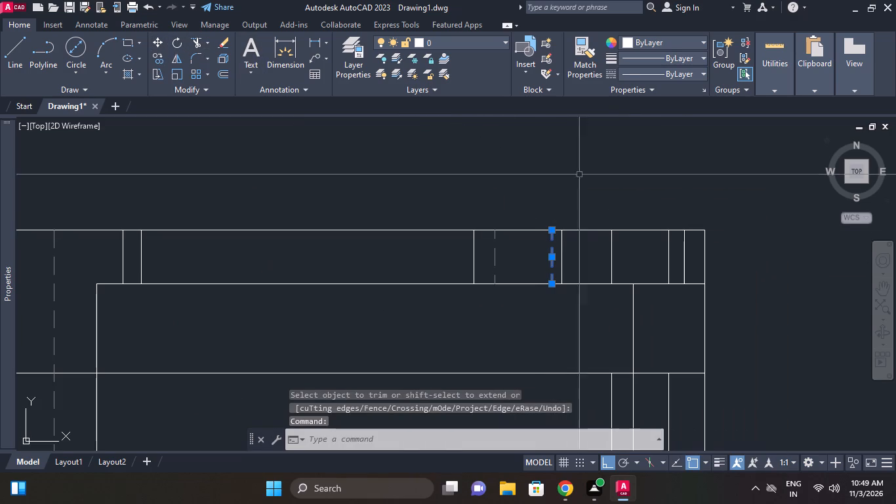
{"action": "left_click", "coordinate": [594, 56]}
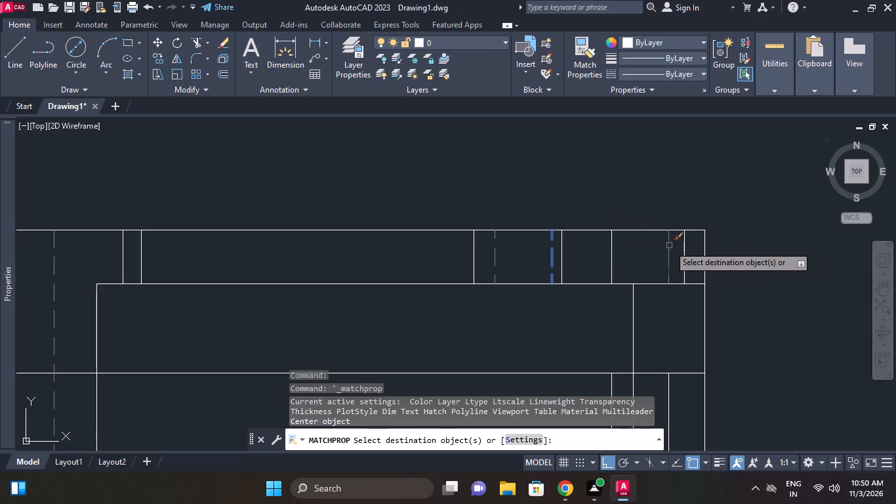
{"action": "left_click", "coordinate": [668, 245]}
{"action": "left_click", "coordinate": [611, 242]}
{"action": "right_click", "coordinate": [621, 179]}
{"action": "left_click", "coordinate": [641, 188]}
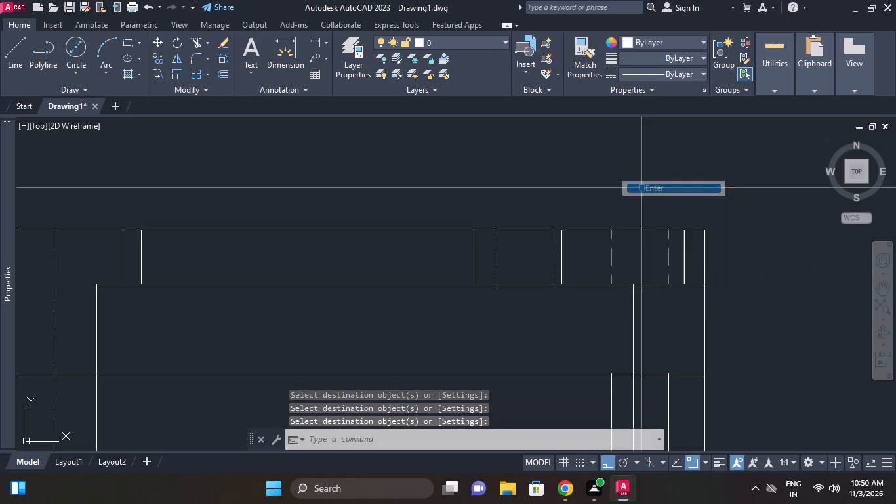
Trim the right-hand hole's two projection lines between the centre line and lower flange, and below the lower view's bottom edge.
{"action": "scroll", "coordinate": [644, 189], "scroll_direction": "down", "scroll_amount": 1}
{"action": "middle_click_drag", "start_coordinate": [722, 306], "coordinate": [720, 236]}
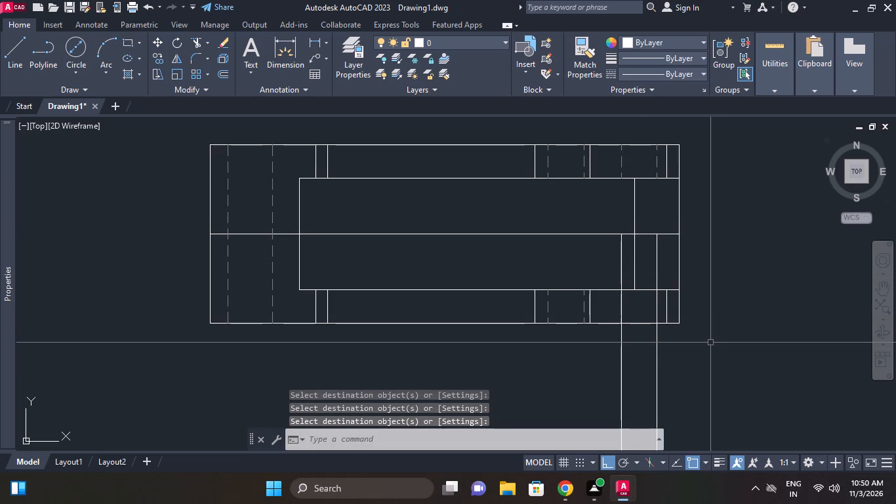
{"action": "left_click", "coordinate": [199, 40]}
{"action": "right_click", "coordinate": [781, 161]}
{"action": "left_click", "coordinate": [798, 168]}
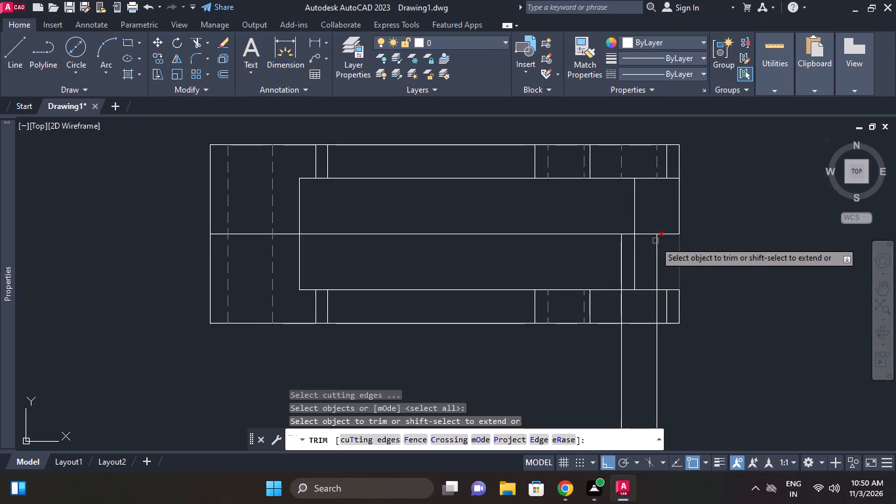
{"action": "left_click", "coordinate": [655, 241]}
{"action": "left_click", "coordinate": [624, 251]}
{"action": "left_click", "coordinate": [617, 249]}
{"action": "left_click_drag", "start_coordinate": [680, 385], "coordinate": [672, 385]}
{"action": "left_click", "coordinate": [571, 363]}
{"action": "right_click", "coordinate": [738, 282]}
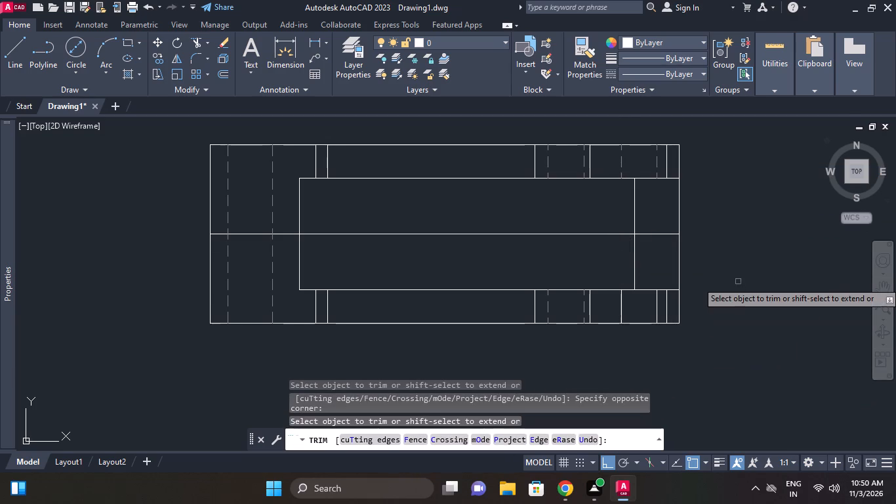
{"action": "left_click", "coordinate": [780, 53]}
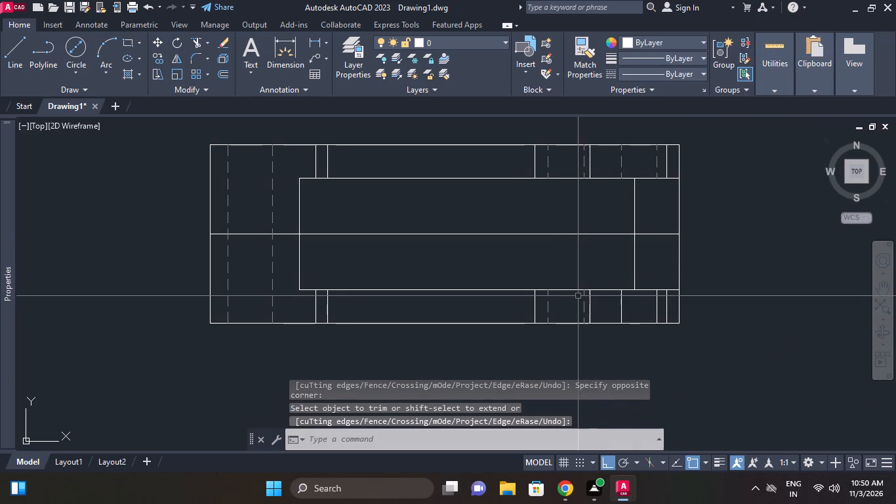
Match the bottom hole's dashed hidden-line properties onto the right-hand hole's two projection lines in the lower flange.
{"action": "left_click", "coordinate": [581, 297]}
{"action": "left_click", "coordinate": [578, 57]}
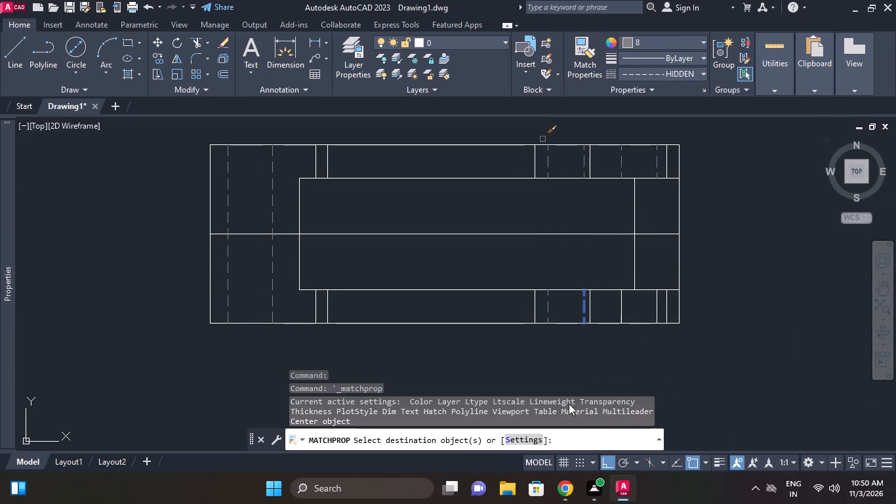
{"action": "left_click", "coordinate": [655, 302]}
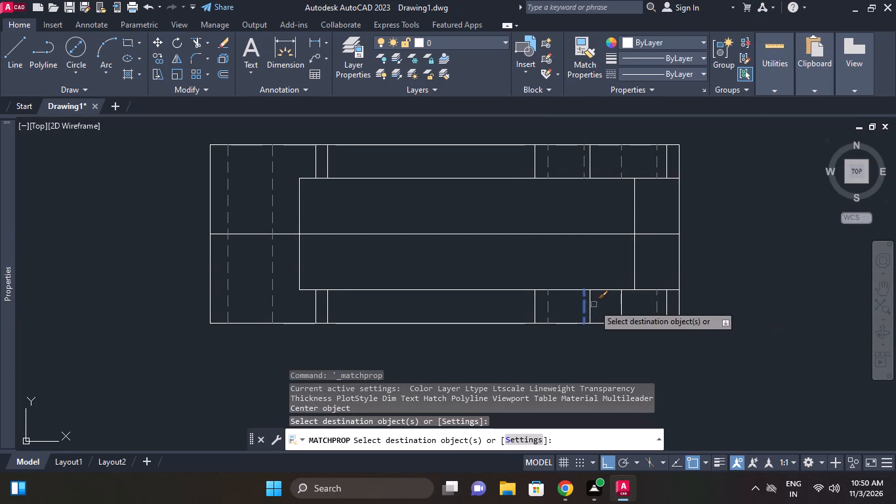
{"action": "left_click", "coordinate": [622, 304]}
{"action": "right_click", "coordinate": [697, 224]}
{"action": "left_click", "coordinate": [719, 225]}
{"action": "left_click", "coordinate": [720, 229]}
Examine the lower view and its alignment with the main view above it.
{"action": "scroll", "coordinate": [680, 258], "scroll_direction": "down", "scroll_amount": 1}
{"action": "middle_click_drag", "start_coordinate": [680, 258], "coordinate": [681, 266]}
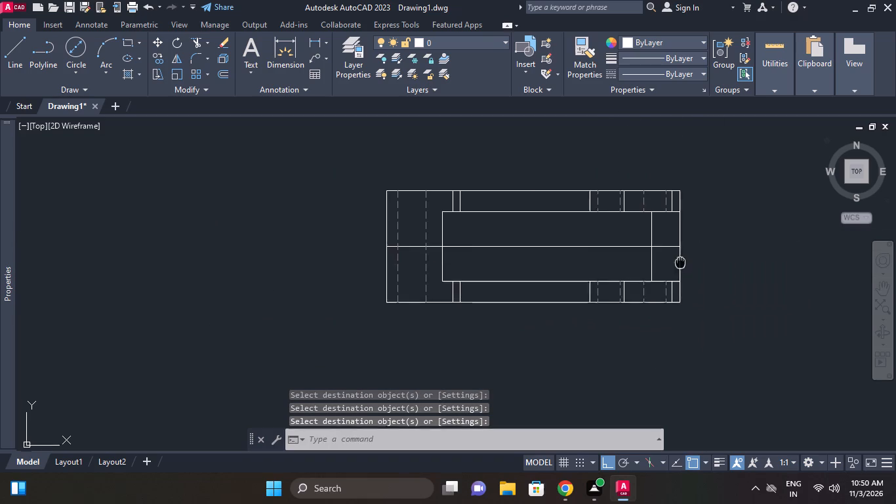
{"action": "middle_click_drag", "start_coordinate": [681, 266], "coordinate": [688, 289]}
{"action": "scroll", "coordinate": [691, 306], "scroll_direction": "down", "scroll_amount": 1}
{"action": "middle_click", "coordinate": [716, 362]}
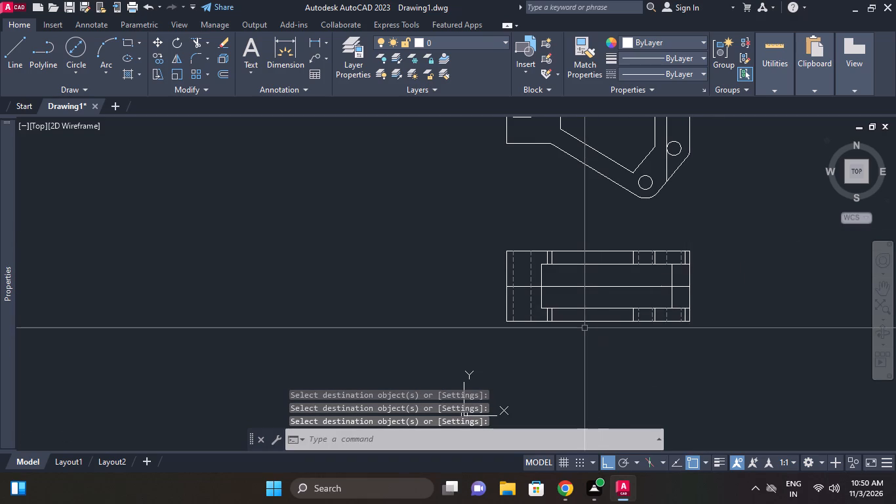
{"action": "scroll", "coordinate": [584, 328], "scroll_direction": "up", "scroll_amount": 1}
{"action": "middle_click_drag", "start_coordinate": [582, 331], "coordinate": [607, 346]}
{"action": "scroll", "coordinate": [631, 341], "scroll_direction": "down", "scroll_amount": 2}
{"action": "middle_click_drag", "start_coordinate": [618, 342], "coordinate": [609, 345]}
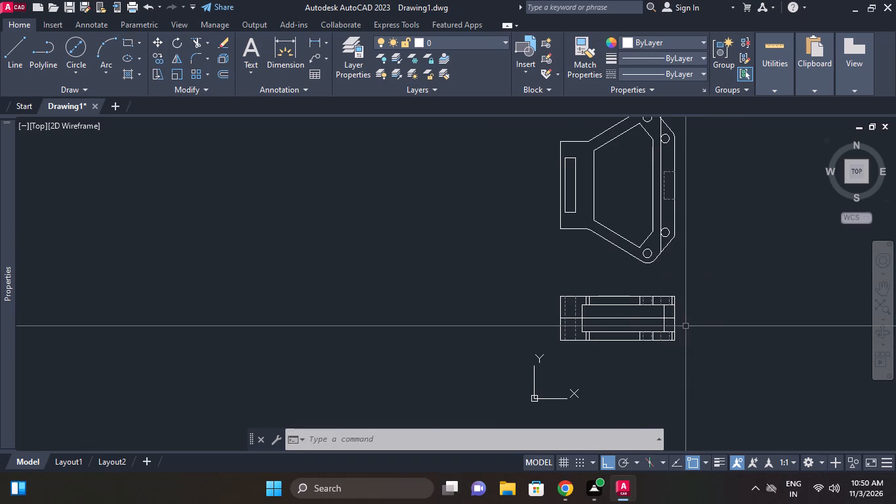
{"action": "middle_click_drag", "start_coordinate": [630, 387], "coordinate": [617, 329]}
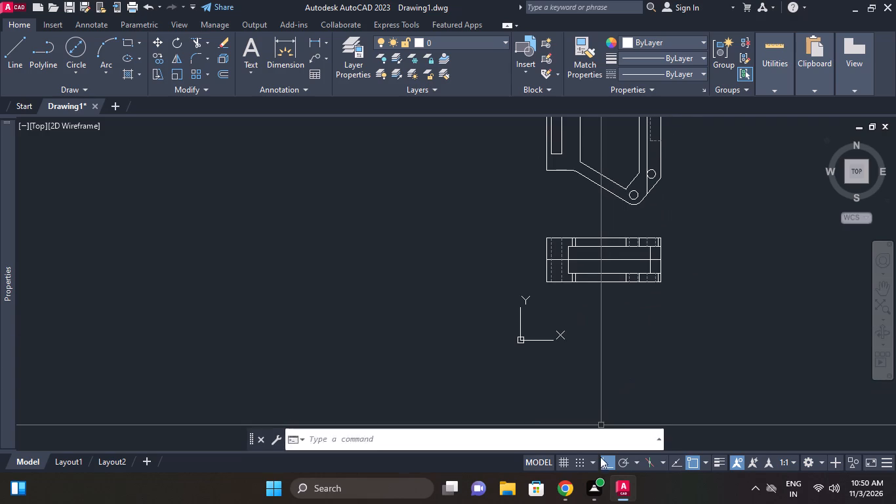
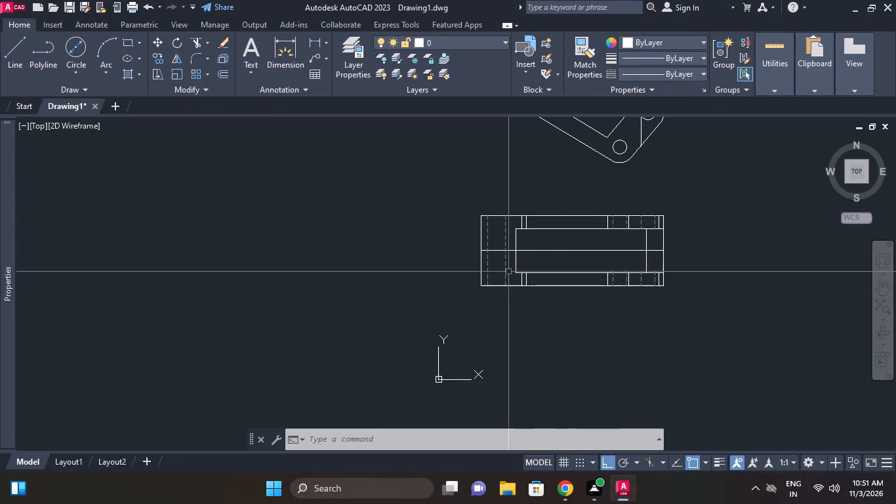
Add linear dimensions for the thickness of the lower and upper flanges in the lower view.
{"action": "middle_click_drag", "start_coordinate": [504, 278], "coordinate": [496, 297]}
{"action": "scroll", "coordinate": [527, 270], "scroll_direction": "down", "scroll_amount": 1}
{"action": "middle_click_drag", "start_coordinate": [527, 270], "coordinate": [528, 295]}
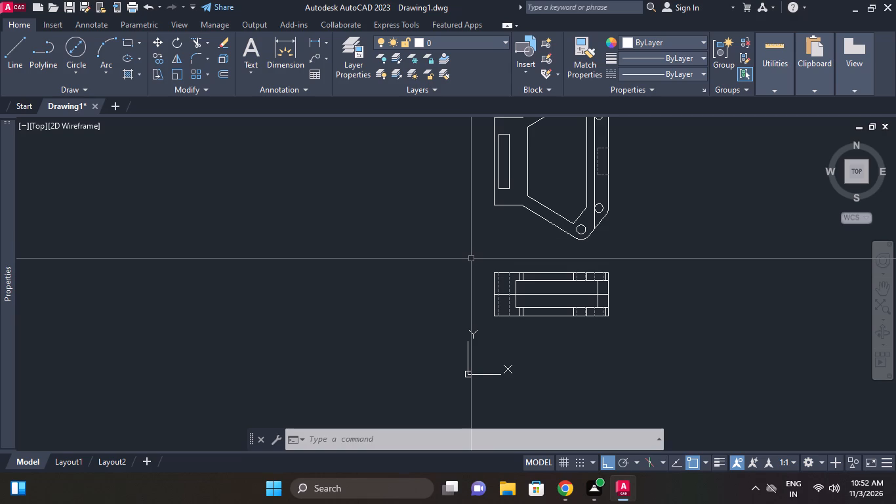
{"action": "scroll", "coordinate": [564, 326], "scroll_direction": "up", "scroll_amount": 2}
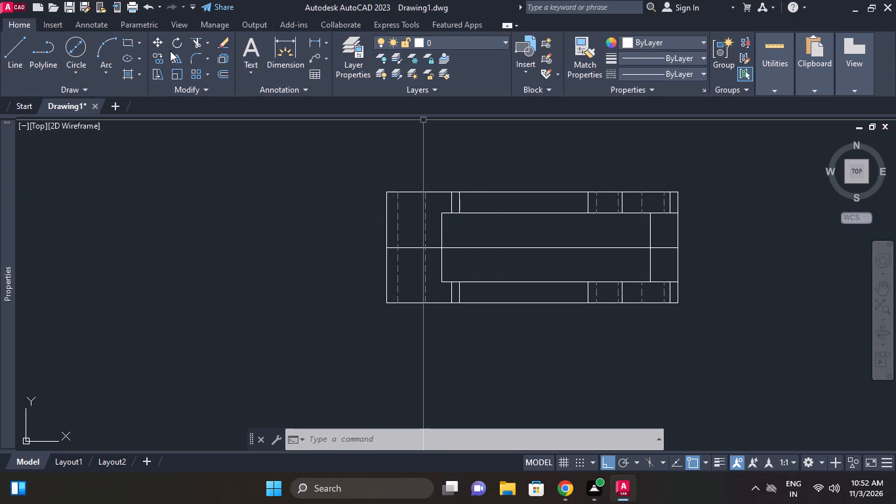
{"action": "left_click", "coordinate": [316, 46]}
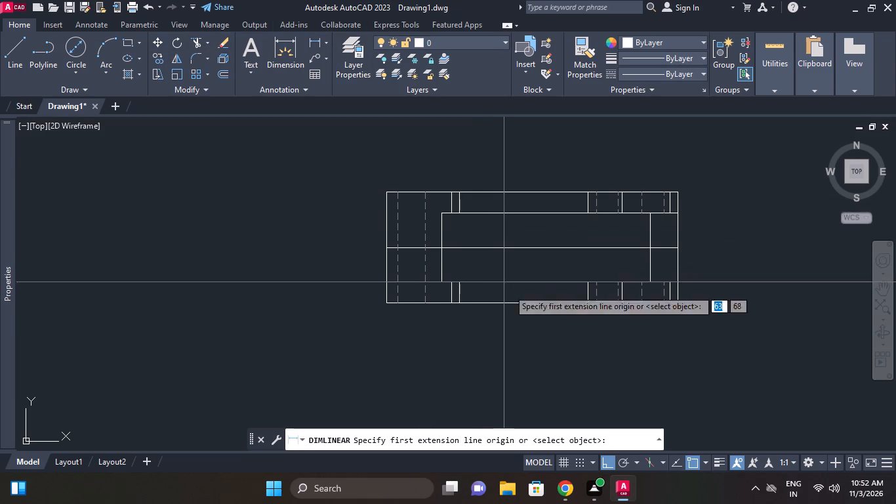
{"action": "left_click", "coordinate": [520, 297]}
{"action": "left_click", "coordinate": [521, 282]}
{"action": "left_click", "coordinate": [527, 285]}
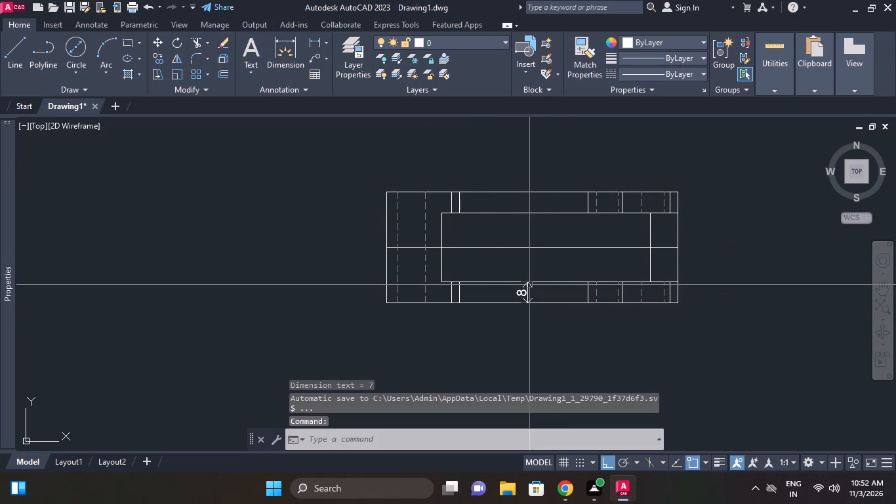
{"action": "right_click", "coordinate": [514, 160]}
{"action": "left_click", "coordinate": [554, 161]}
{"action": "left_click", "coordinate": [552, 174]}
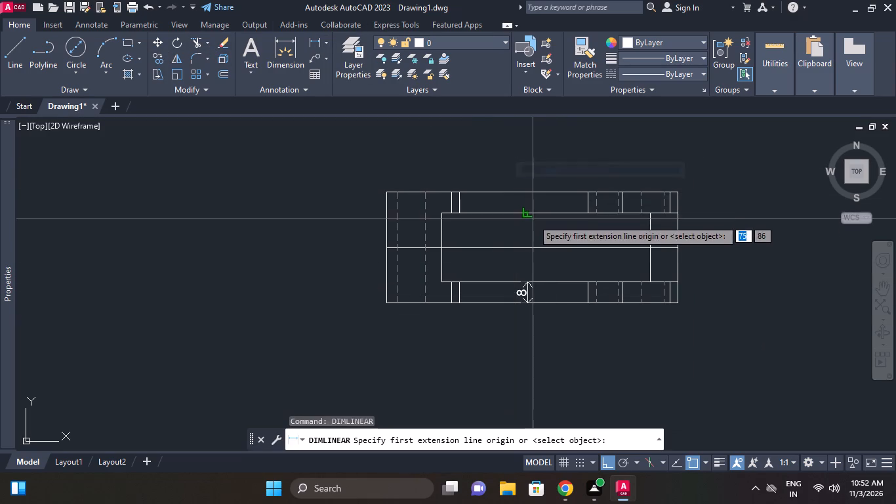
{"action": "left_click", "coordinate": [527, 216]}
{"action": "double_click", "coordinate": [527, 192]}
{"action": "left_click", "coordinate": [527, 191]}
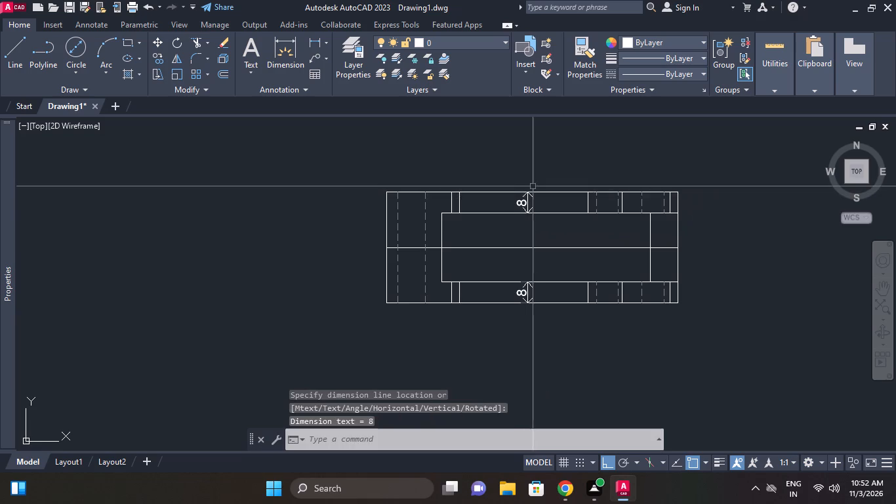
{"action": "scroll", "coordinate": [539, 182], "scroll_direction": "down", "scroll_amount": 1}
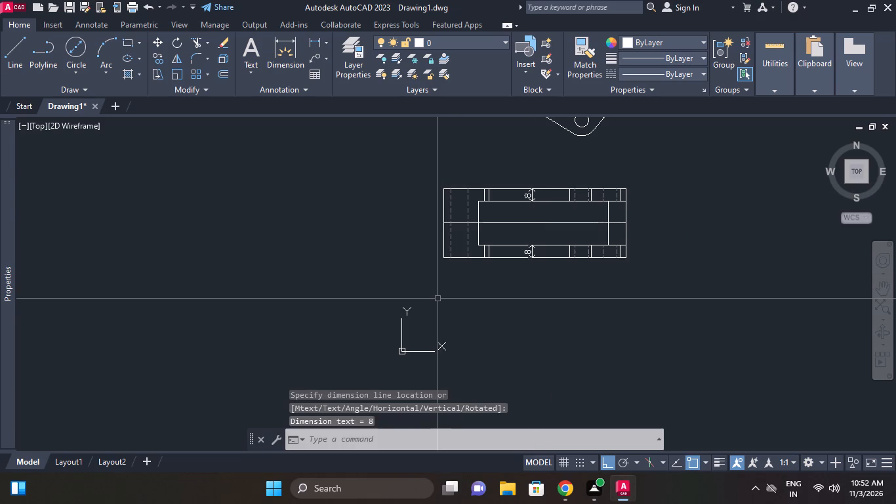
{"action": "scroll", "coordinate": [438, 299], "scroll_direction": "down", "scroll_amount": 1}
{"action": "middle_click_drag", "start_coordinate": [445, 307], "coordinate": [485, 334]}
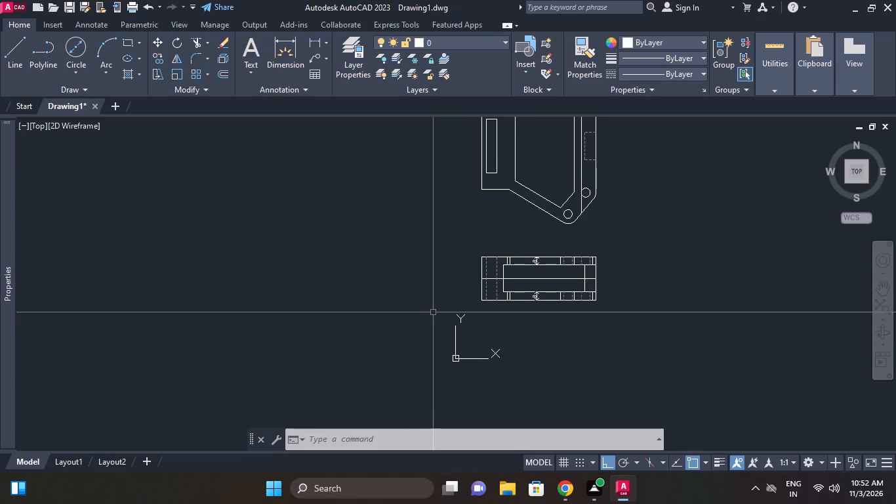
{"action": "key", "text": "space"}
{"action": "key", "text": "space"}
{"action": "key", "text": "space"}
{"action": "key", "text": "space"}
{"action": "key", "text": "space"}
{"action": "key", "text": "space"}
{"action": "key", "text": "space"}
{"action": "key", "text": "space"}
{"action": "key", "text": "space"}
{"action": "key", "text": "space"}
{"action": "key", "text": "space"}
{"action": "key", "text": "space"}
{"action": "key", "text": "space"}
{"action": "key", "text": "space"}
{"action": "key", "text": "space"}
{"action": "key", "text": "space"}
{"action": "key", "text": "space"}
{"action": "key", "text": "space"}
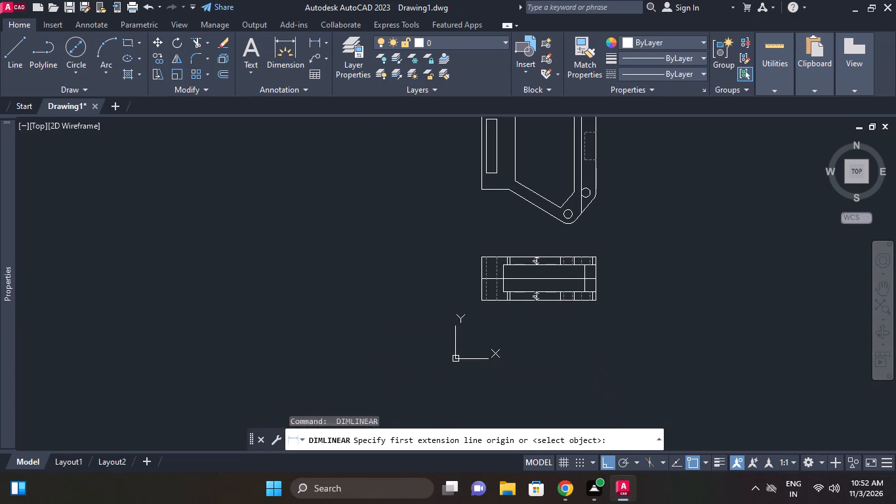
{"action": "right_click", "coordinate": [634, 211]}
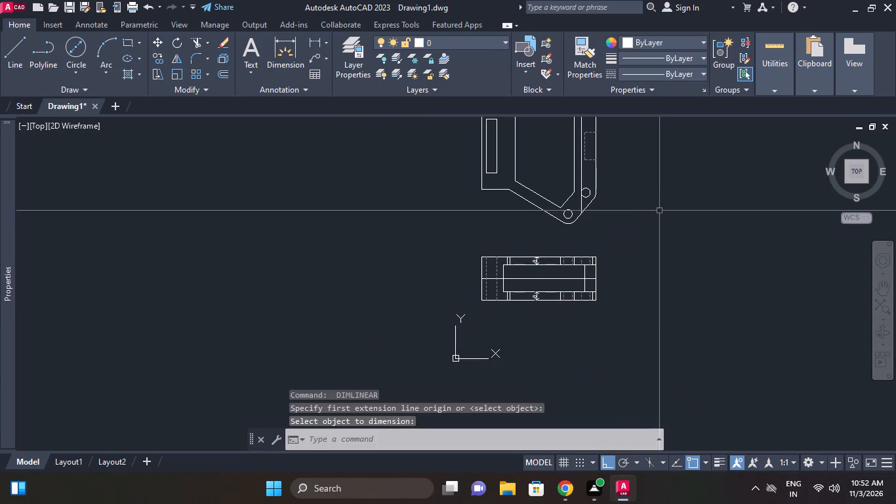
Draw horizontal construction lines through the lowest and highest points of the main view's outline.
{"action": "left_click", "coordinate": [89, 84]}
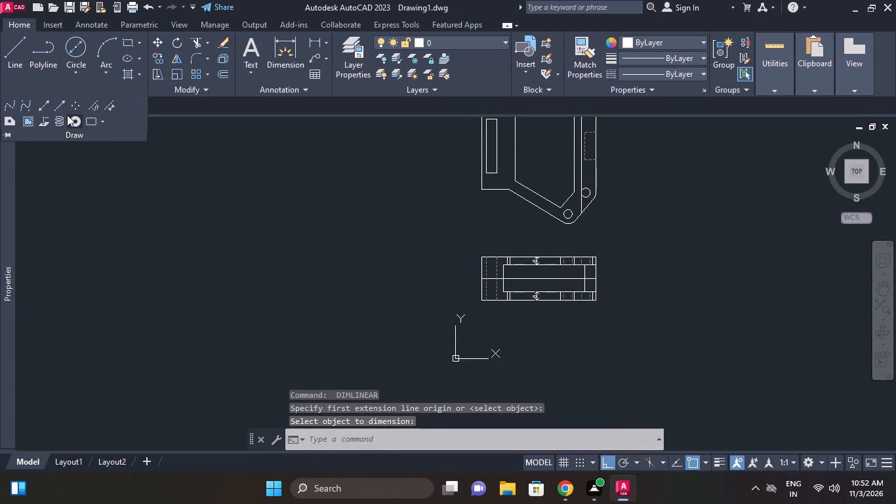
{"action": "left_click", "coordinate": [40, 104]}
{"action": "left_click", "coordinate": [433, 442]}
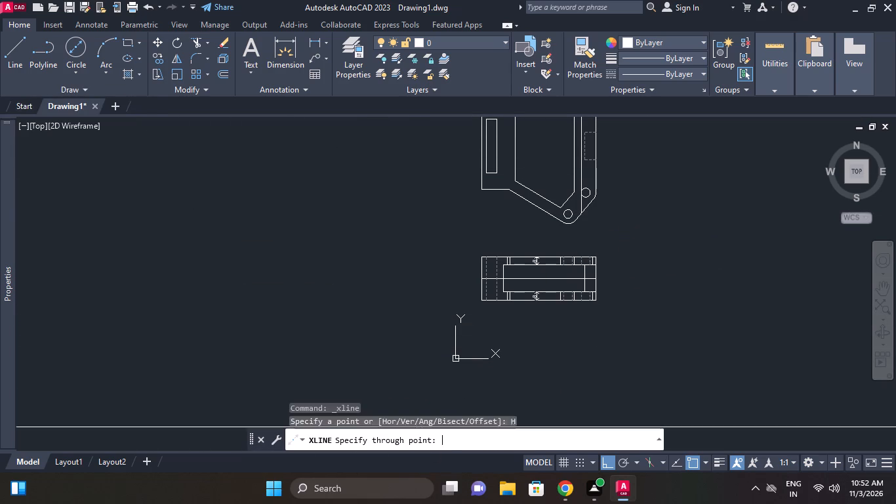
{"action": "scroll", "coordinate": [622, 169], "scroll_direction": "up", "scroll_amount": 2}
{"action": "left_click", "coordinate": [482, 310]}
{"action": "middle_click_drag", "start_coordinate": [604, 261], "coordinate": [604, 299]}
{"action": "scroll", "coordinate": [604, 268], "scroll_direction": "down", "scroll_amount": 1}
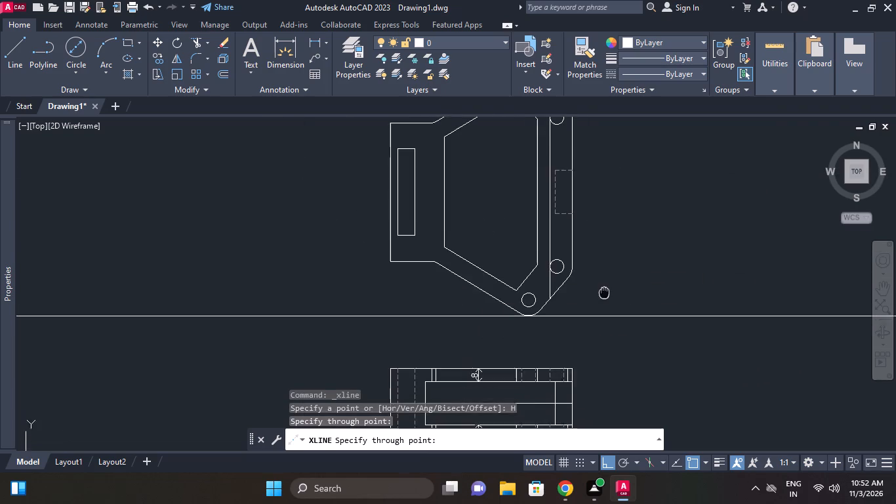
{"action": "middle_click_drag", "start_coordinate": [604, 299], "coordinate": [604, 308]}
{"action": "scroll", "coordinate": [621, 240], "scroll_direction": "down", "scroll_amount": 1}
{"action": "middle_click", "coordinate": [618, 256]}
{"action": "scroll", "coordinate": [567, 149], "scroll_direction": "up", "scroll_amount": 2}
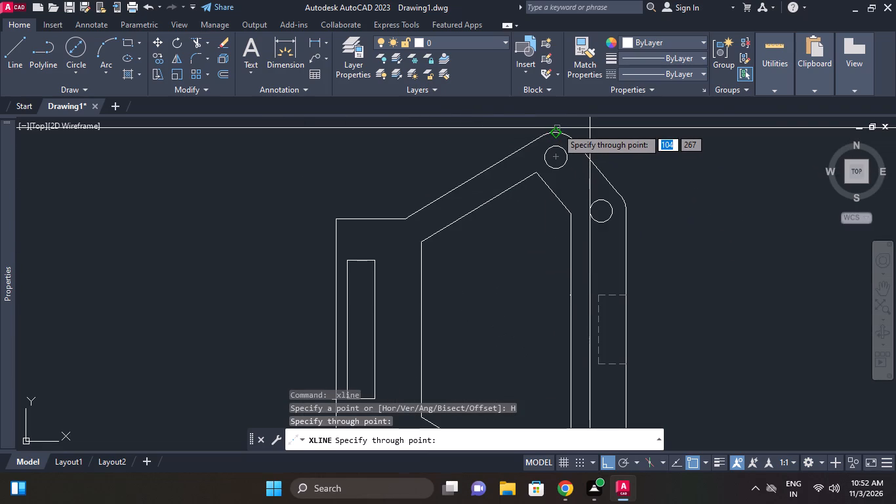
{"action": "left_click", "coordinate": [557, 129]}
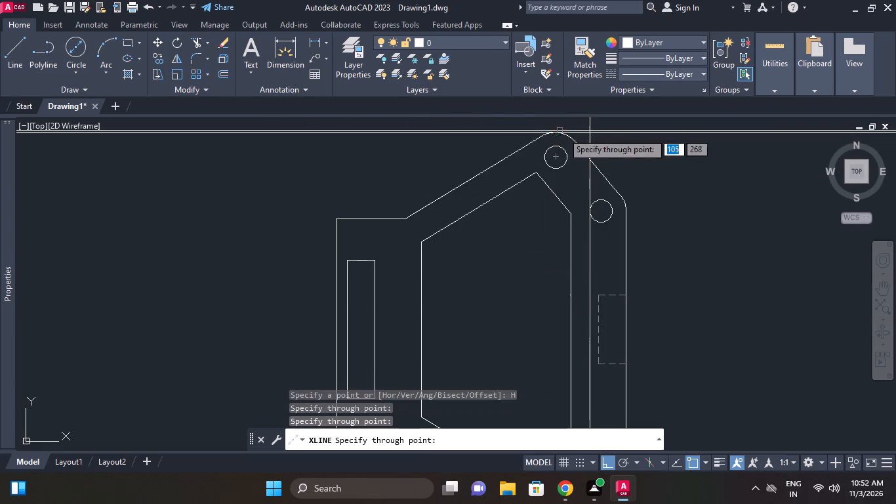
{"action": "middle_click_drag", "start_coordinate": [669, 199], "coordinate": [667, 165]}
{"action": "scroll", "coordinate": [669, 169], "scroll_direction": "down", "scroll_amount": 1}
{"action": "right_click", "coordinate": [672, 174]}
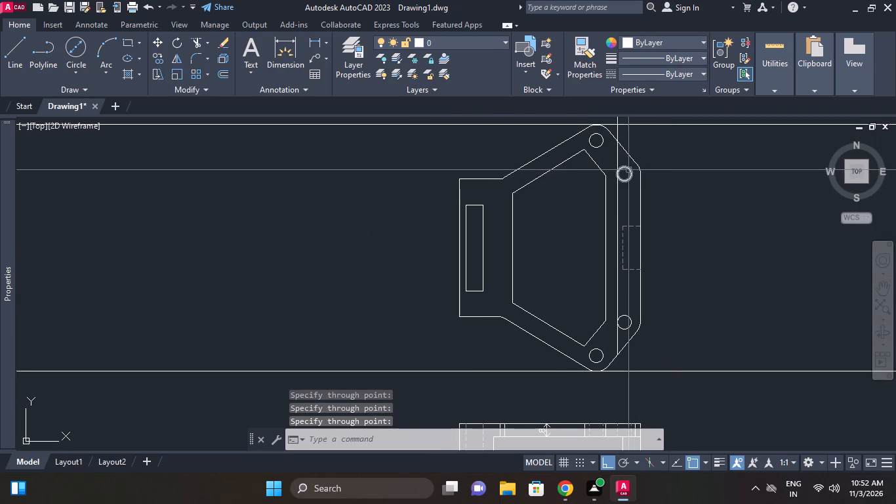
Erase the leftover vertical projection line running through the right-hand side of the main view.
{"action": "middle_click_drag", "start_coordinate": [626, 259], "coordinate": [628, 173]}
{"action": "scroll", "coordinate": [636, 238], "scroll_direction": "down", "scroll_amount": 1}
{"action": "middle_click_drag", "start_coordinate": [637, 242], "coordinate": [630, 257]}
{"action": "left_click", "coordinate": [621, 234]}
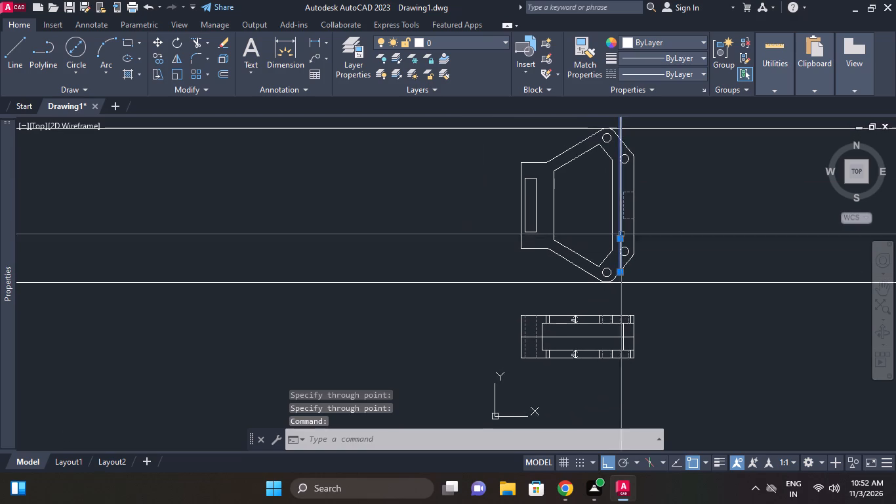
{"action": "right_click", "coordinate": [672, 142]}
{"action": "left_click", "coordinate": [709, 215]}
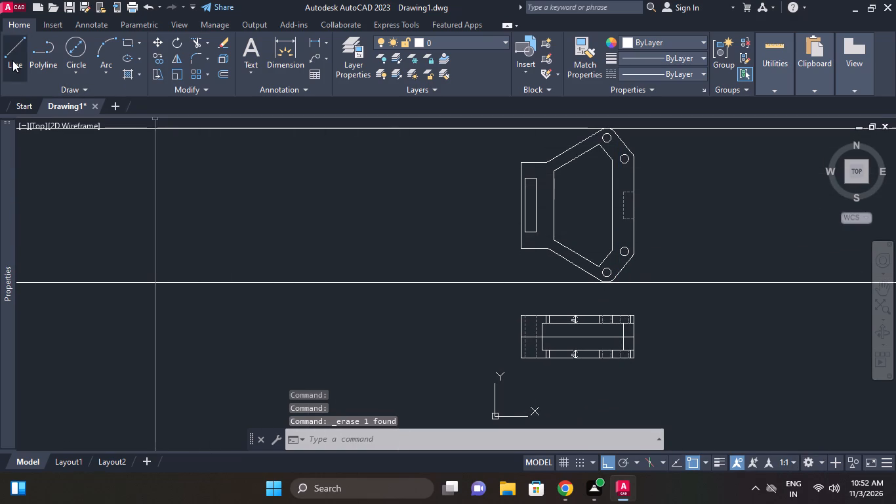
Draw a vertical line about 143 mm long between the two construction lines, left of the main view.
{"action": "left_click", "coordinate": [11, 54]}
{"action": "left_click", "coordinate": [449, 282]}
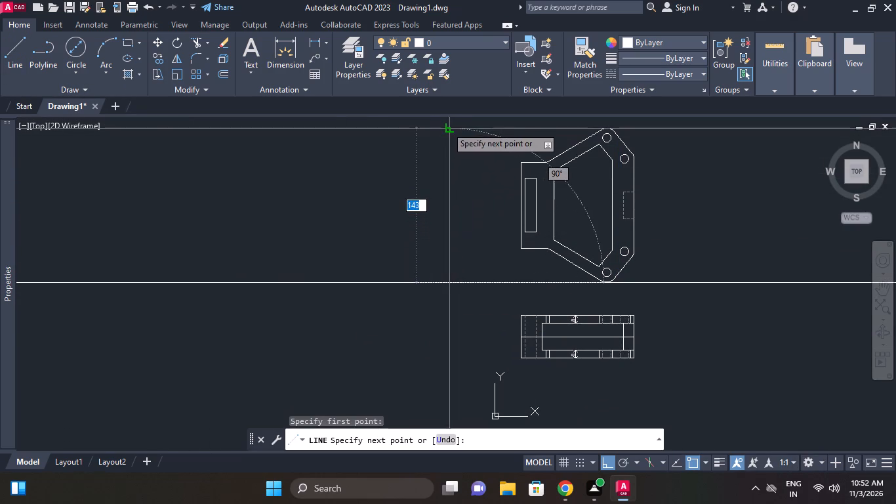
{"action": "left_click", "coordinate": [447, 126]}
{"action": "right_click", "coordinate": [451, 129]}
{"action": "left_click", "coordinate": [464, 140]}
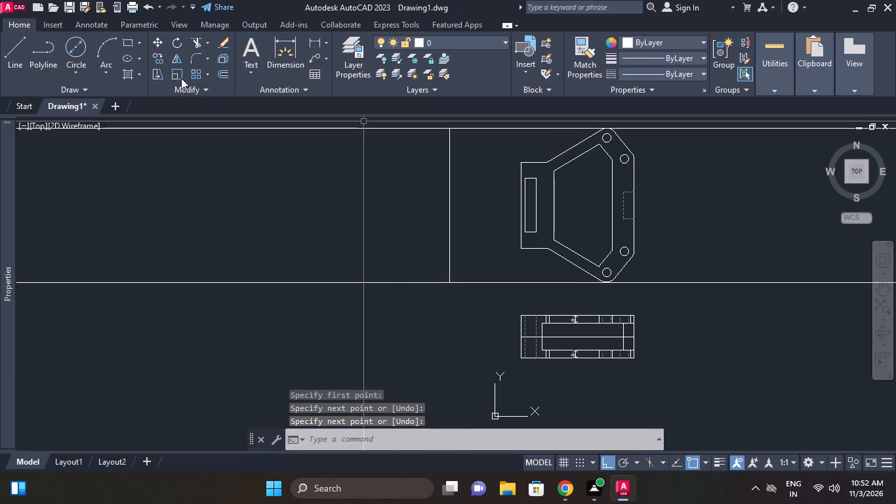
Offset the vertical line 8 mm to the left, away from the main view.
{"action": "left_click", "coordinate": [222, 77]}
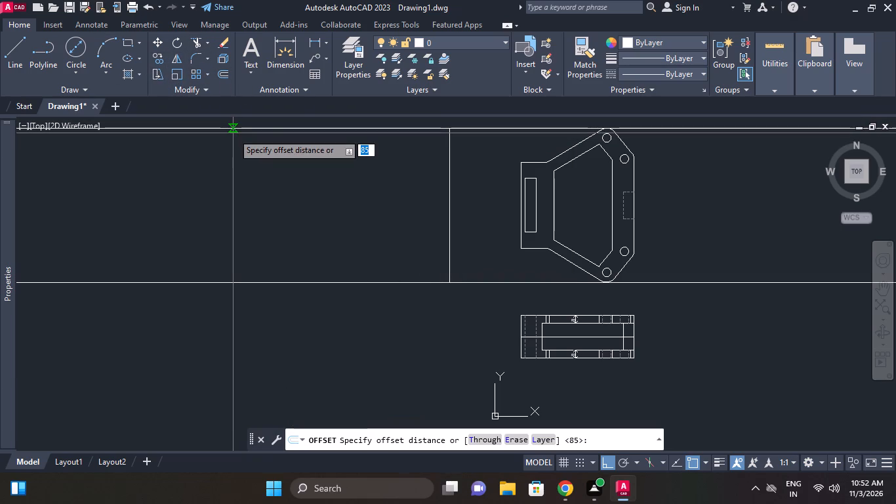
{"action": "key", "text": "8"}
{"action": "key", "text": "Return"}
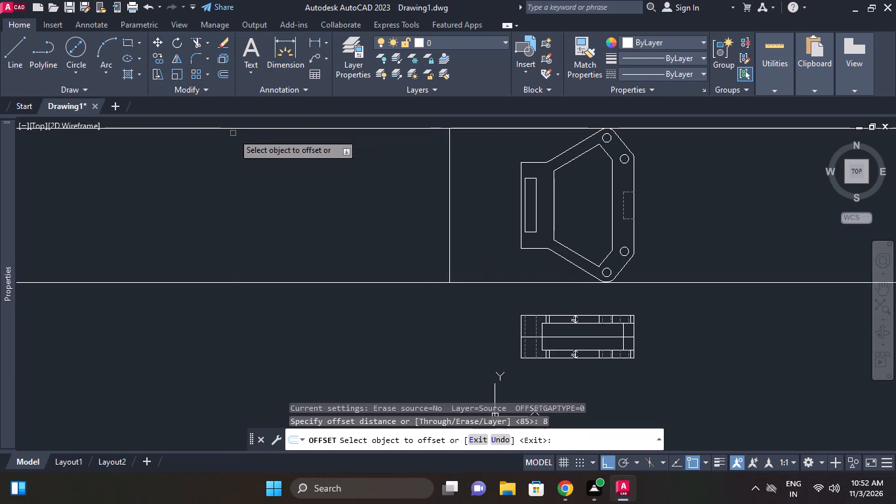
{"action": "left_click", "coordinate": [450, 158]}
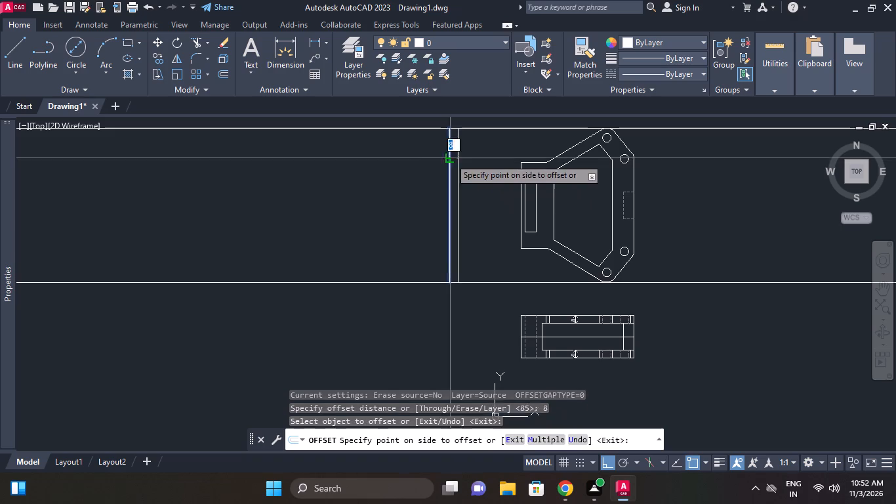
{"action": "left_click", "coordinate": [416, 145]}
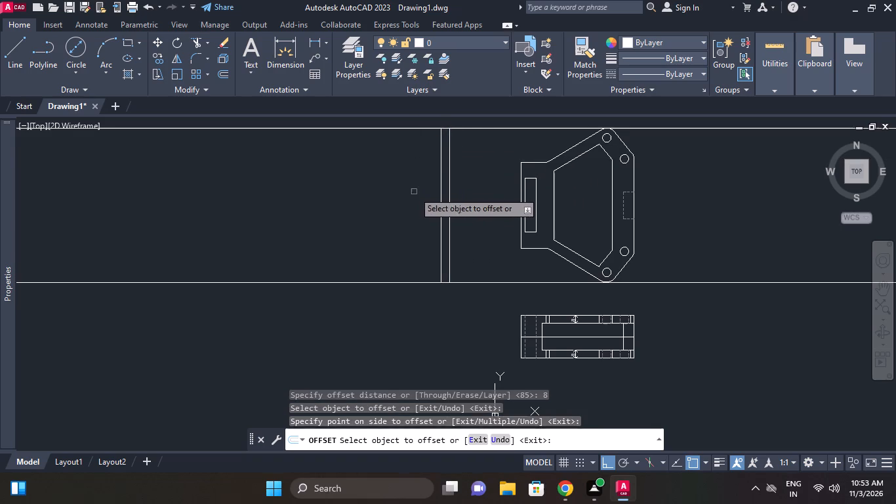
{"action": "right_click", "coordinate": [466, 159]}
{"action": "left_click", "coordinate": [484, 167]}
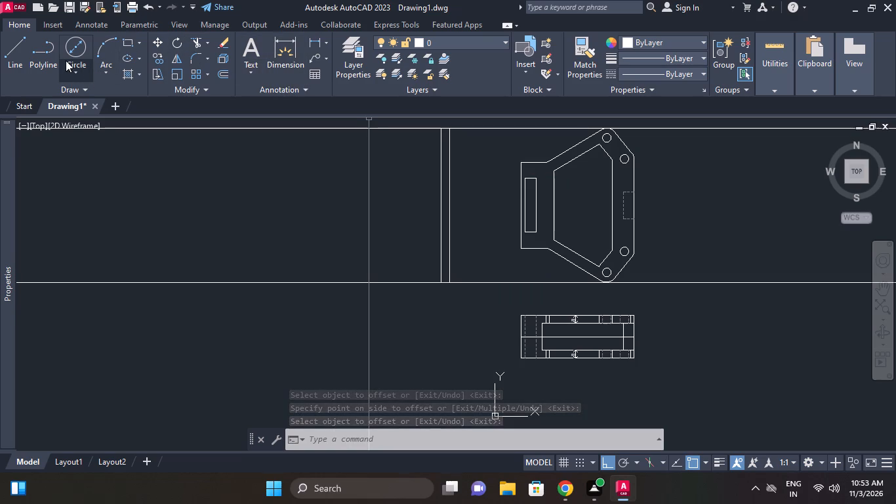
Offset the original vertical line nearest the main view 40 mm to the left.
{"action": "left_click", "coordinate": [221, 73]}
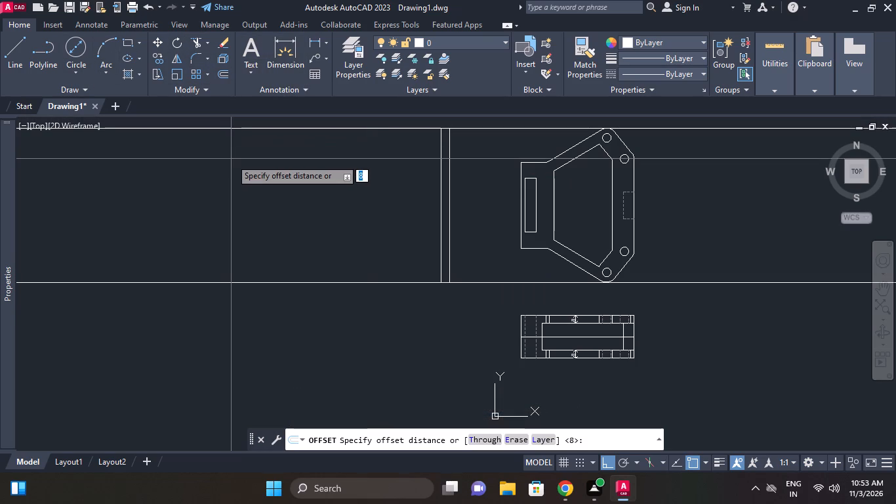
{"action": "type", "text": "40"}
{"action": "key", "text": "Return"}
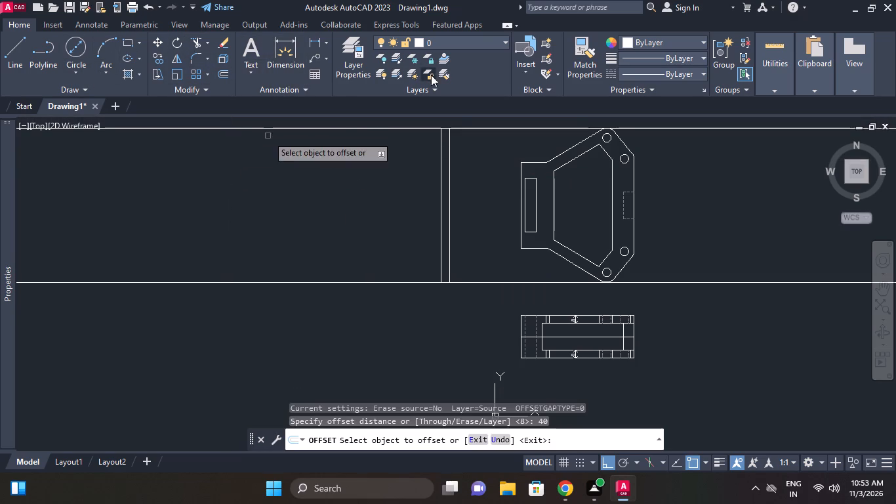
{"action": "left_click", "coordinate": [449, 157]}
{"action": "left_click", "coordinate": [390, 157]}
Offset the side view's leftmost vertical line 8 mm to the right.
{"action": "left_click", "coordinate": [405, 173]}
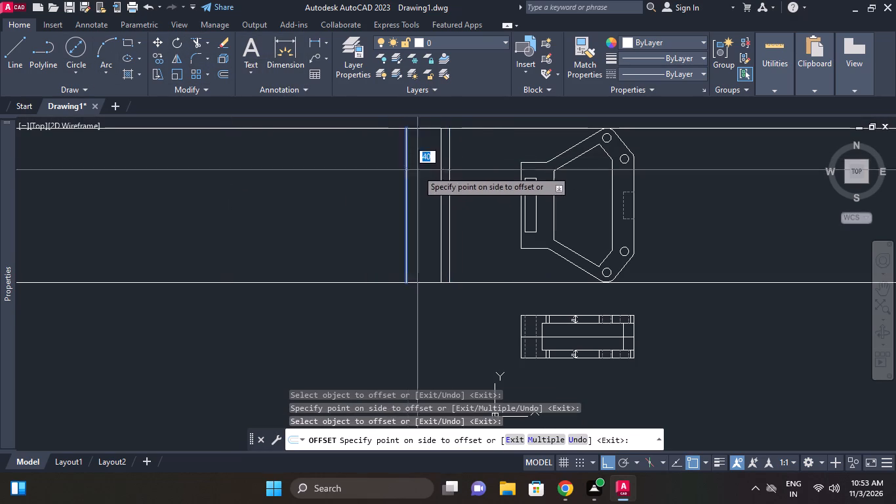
{"action": "key", "text": "8"}
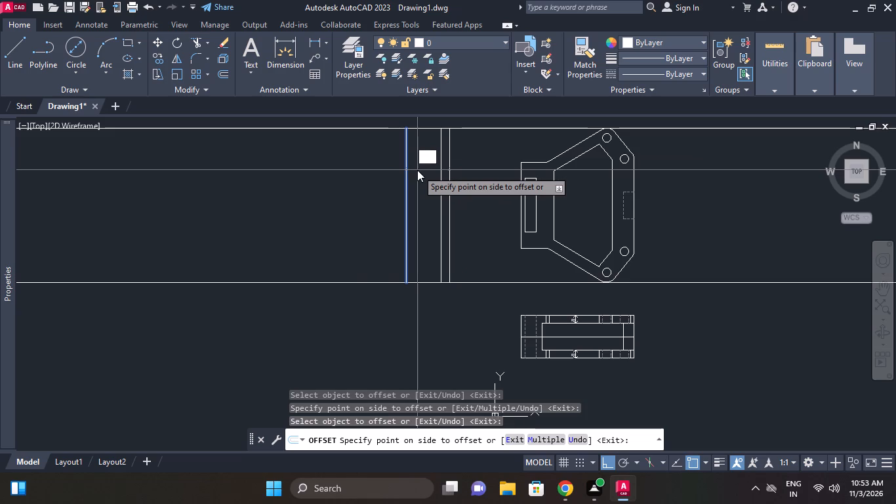
{"action": "key", "text": "Return"}
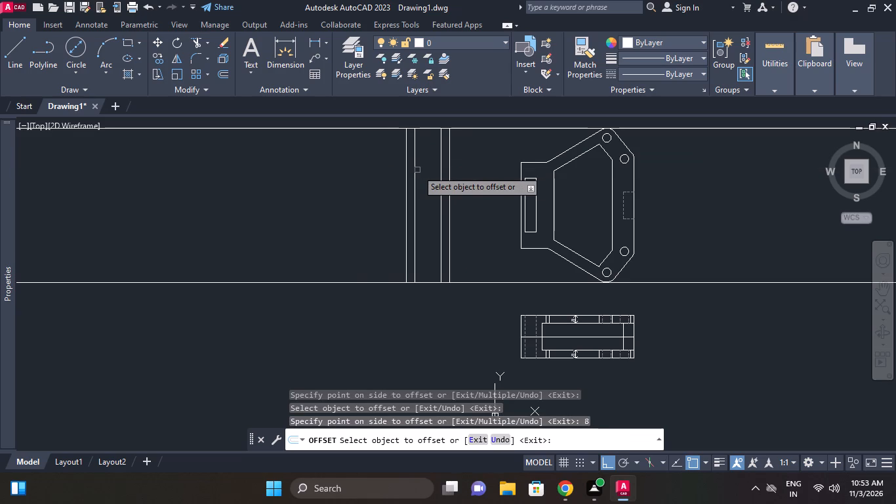
{"action": "scroll", "coordinate": [461, 200], "scroll_direction": "up", "scroll_amount": 1}
{"action": "middle_click_drag", "start_coordinate": [479, 211], "coordinate": [478, 246]}
{"action": "right_click", "coordinate": [484, 215]}
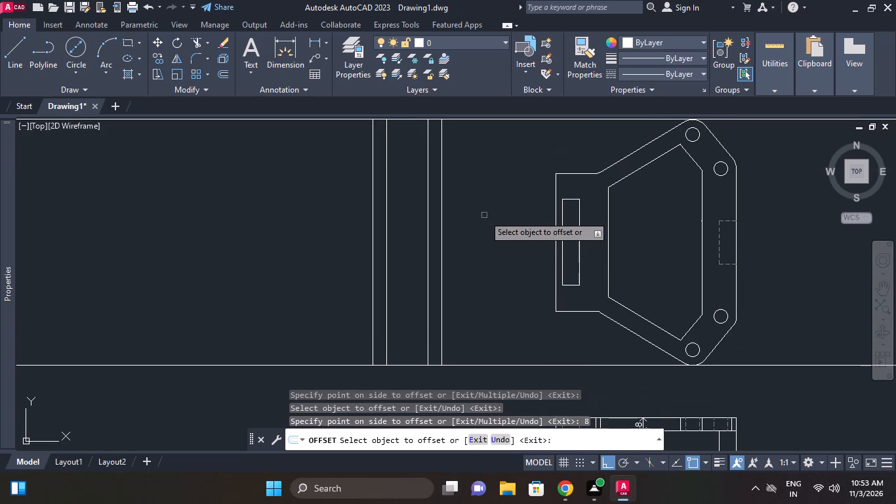
{"action": "left_click", "coordinate": [503, 220]}
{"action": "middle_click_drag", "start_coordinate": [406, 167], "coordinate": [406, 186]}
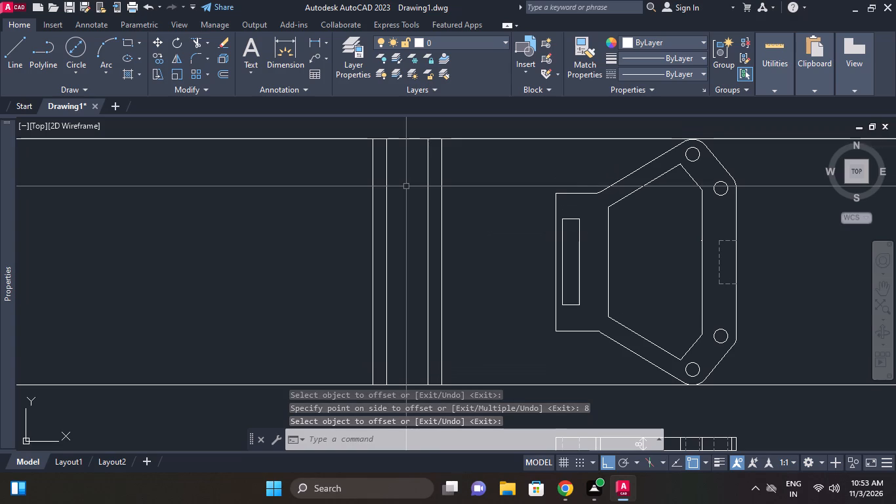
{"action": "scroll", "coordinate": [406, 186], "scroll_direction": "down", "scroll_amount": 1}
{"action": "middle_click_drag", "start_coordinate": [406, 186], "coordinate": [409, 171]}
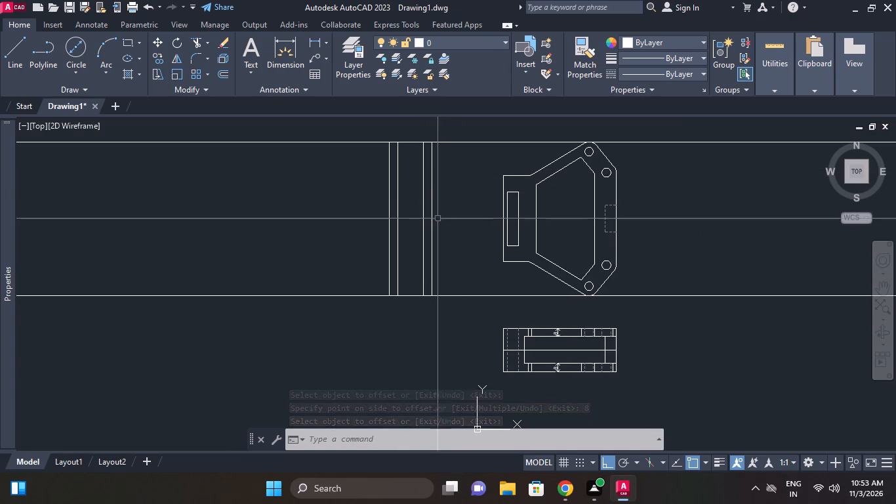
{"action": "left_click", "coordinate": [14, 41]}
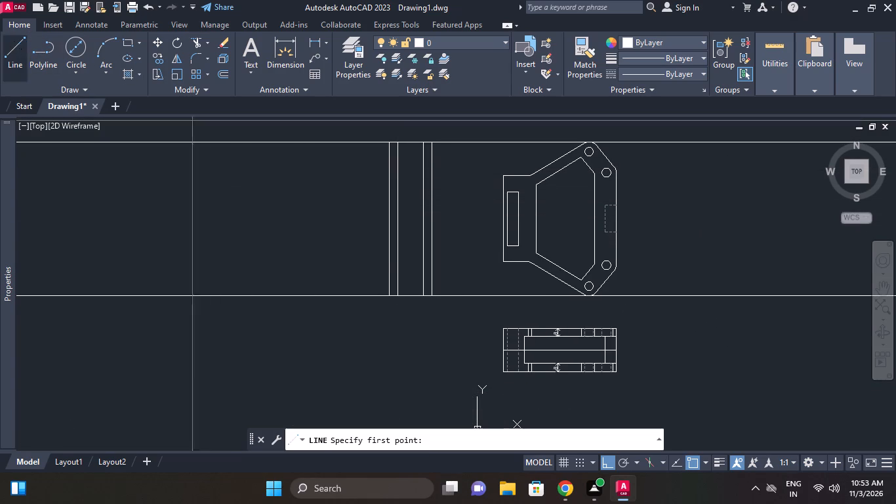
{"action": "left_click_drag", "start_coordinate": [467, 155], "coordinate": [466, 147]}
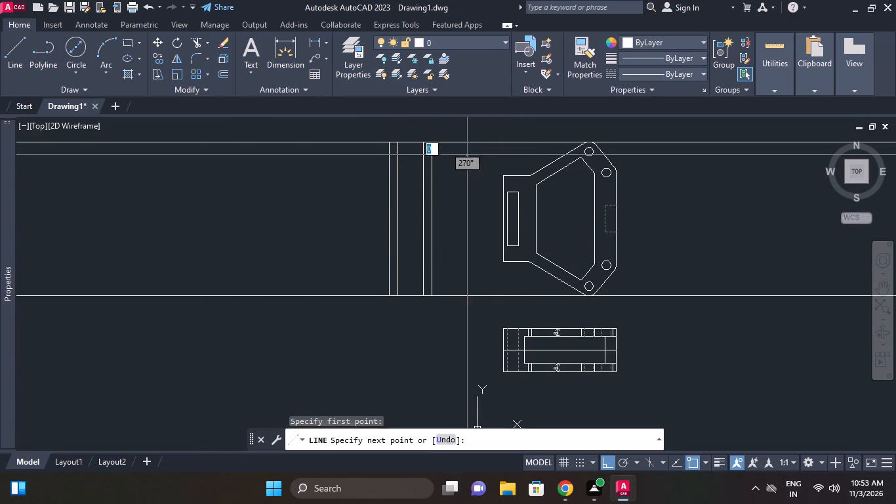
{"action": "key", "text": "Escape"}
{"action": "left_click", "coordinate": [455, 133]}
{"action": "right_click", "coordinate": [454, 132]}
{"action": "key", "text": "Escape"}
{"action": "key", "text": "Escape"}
Copy the upper horizontal construction line to the top and bottom edges of the main view's left rectangular end.
{"action": "left_click", "coordinate": [463, 165]}
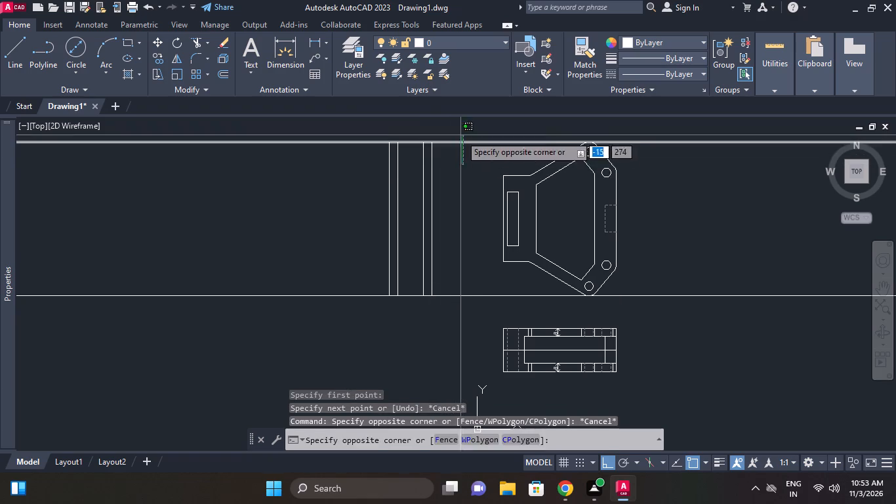
{"action": "left_click", "coordinate": [460, 135]}
{"action": "right_click", "coordinate": [460, 135]}
{"action": "left_click", "coordinate": [506, 240]}
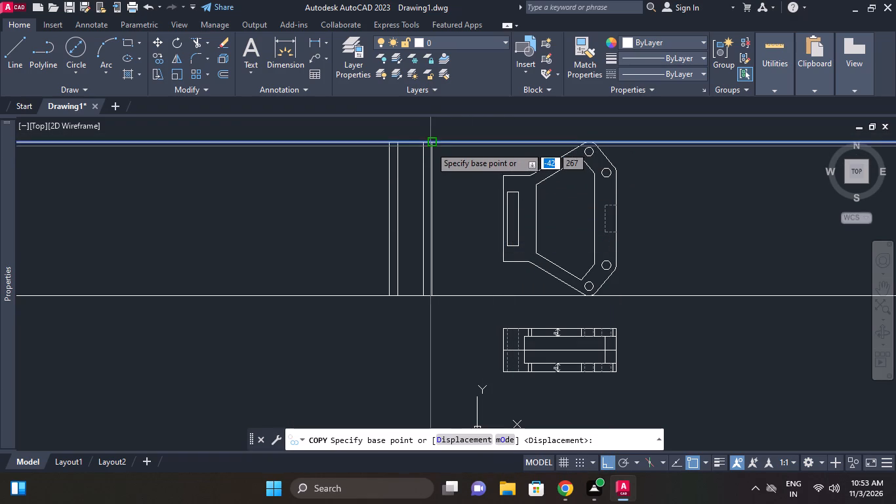
{"action": "left_click", "coordinate": [434, 144]}
{"action": "scroll", "coordinate": [535, 179], "scroll_direction": "up", "scroll_amount": 1}
{"action": "left_click", "coordinate": [488, 173]}
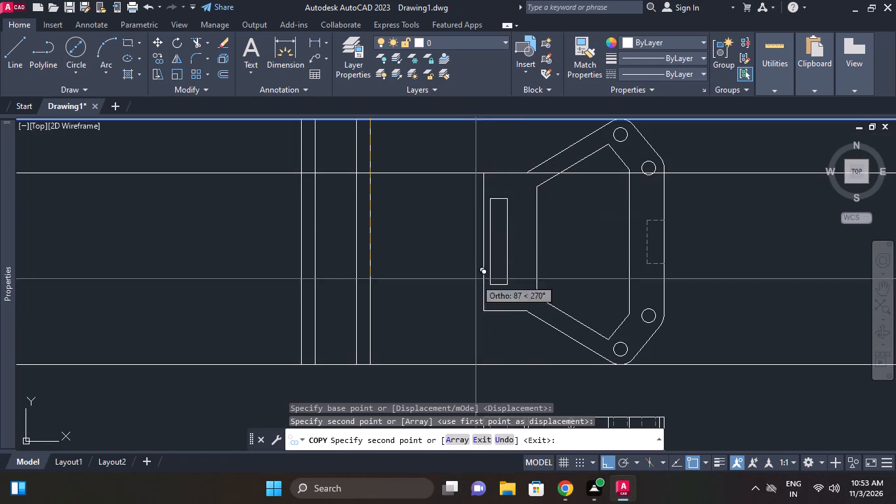
{"action": "left_click", "coordinate": [483, 310]}
{"action": "key", "text": "Escape"}
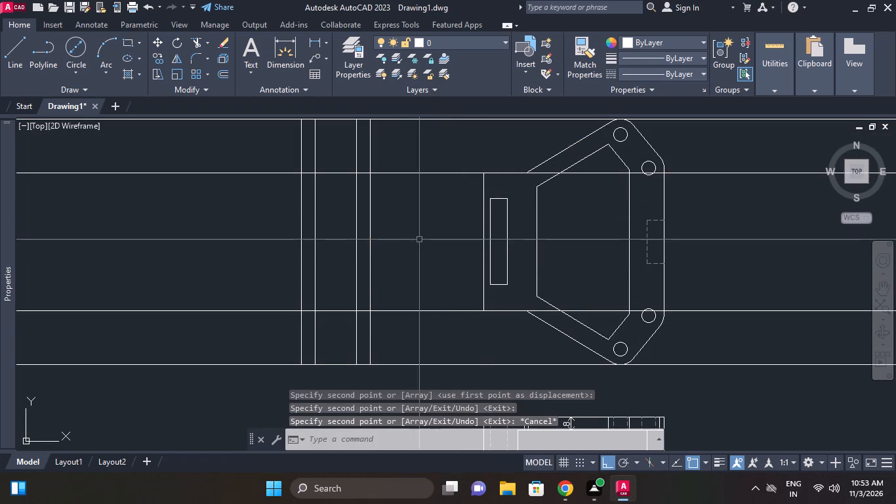
Trim the upper copied line to the left of the side view and between the side view and main view.
{"action": "left_click", "coordinate": [195, 43]}
{"action": "right_click", "coordinate": [159, 182]}
{"action": "left_click", "coordinate": [188, 190]}
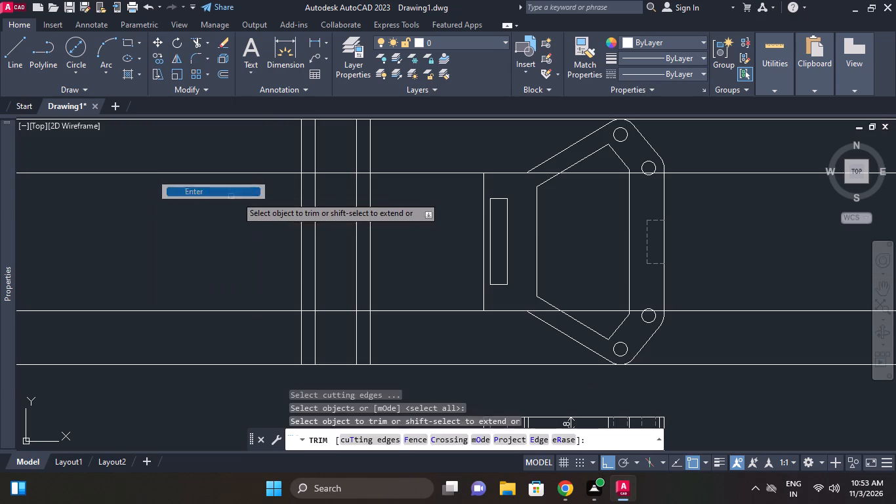
{"action": "left_click", "coordinate": [260, 186]}
{"action": "left_click", "coordinate": [260, 168]}
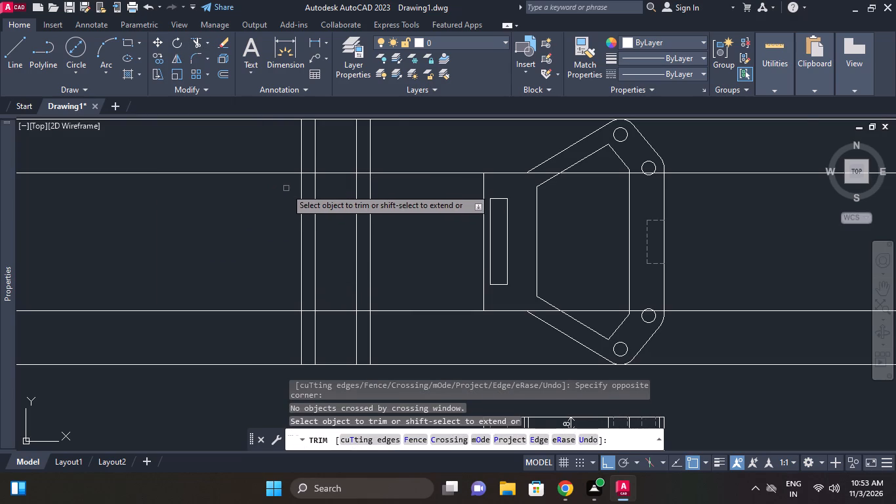
{"action": "scroll", "coordinate": [286, 188], "scroll_direction": "up", "scroll_amount": 1}
{"action": "left_click", "coordinate": [293, 168]}
{"action": "left_click", "coordinate": [285, 152]}
{"action": "left_click", "coordinate": [433, 166]}
{"action": "left_click", "coordinate": [433, 160]}
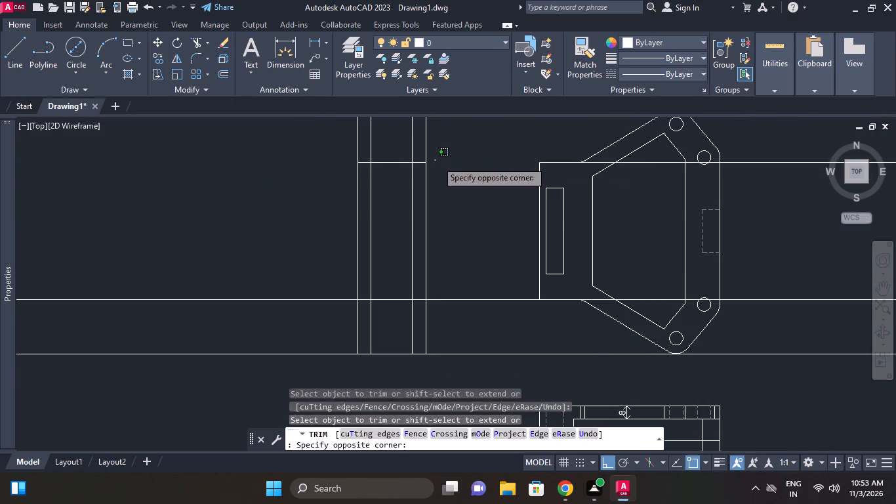
{"action": "scroll", "coordinate": [436, 160], "scroll_direction": "down", "scroll_amount": 1}
{"action": "left_click", "coordinate": [458, 173]}
Trim the lower copied line between the side view and main view, and to the left of the side view.
{"action": "scroll", "coordinate": [451, 193], "scroll_direction": "down", "scroll_amount": 2}
{"action": "middle_click_drag", "start_coordinate": [451, 198], "coordinate": [453, 205]}
{"action": "scroll", "coordinate": [460, 222], "scroll_direction": "up", "scroll_amount": 2}
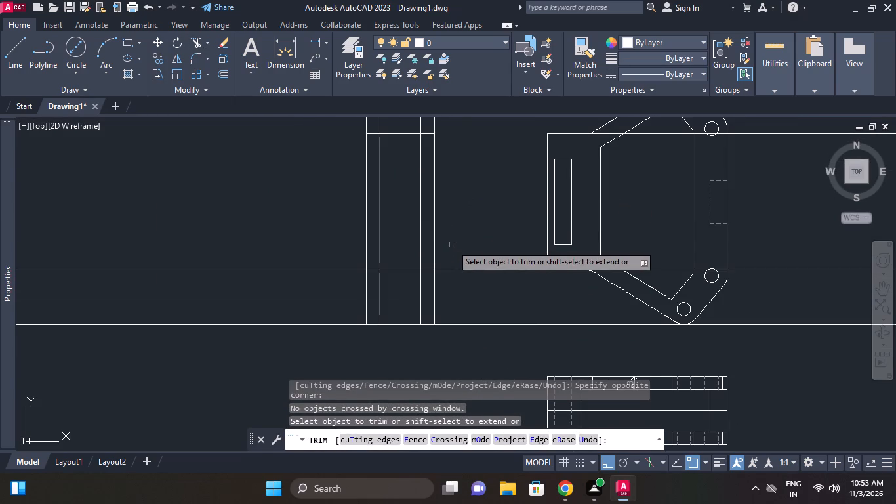
{"action": "middle_click_drag", "start_coordinate": [452, 251], "coordinate": [453, 265]}
{"action": "left_click", "coordinate": [465, 293]}
{"action": "left_click", "coordinate": [458, 276]}
{"action": "left_click", "coordinate": [361, 287]}
{"action": "left_click", "coordinate": [349, 251]}
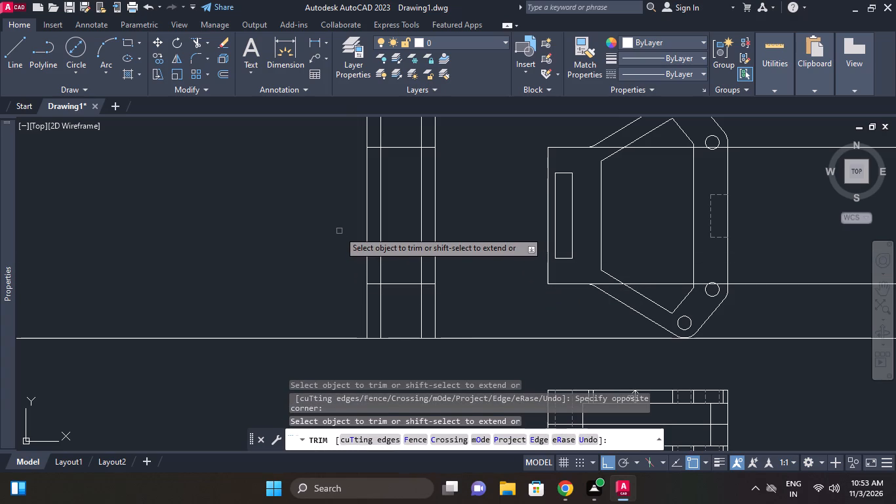
{"action": "key", "text": "Escape"}
Break the side view's leftmost vertical line where it meets the upper and lower inner horizontal lines, using Break at Point.
{"action": "middle_click_drag", "start_coordinate": [458, 212], "coordinate": [457, 234]}
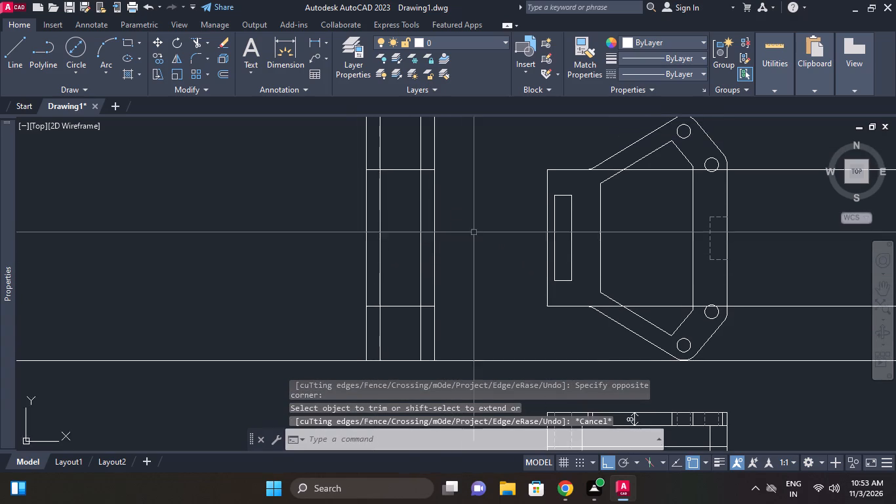
{"action": "scroll", "coordinate": [474, 232], "scroll_direction": "down", "scroll_amount": 1}
{"action": "middle_click", "coordinate": [474, 234]}
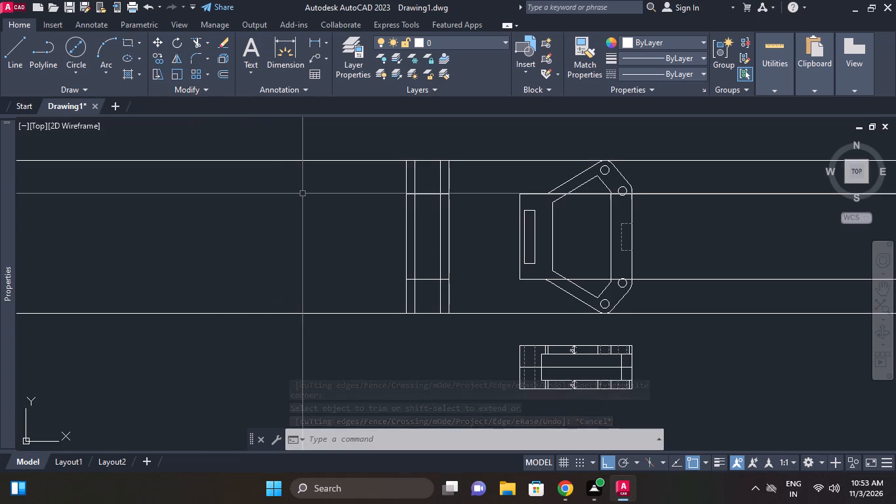
{"action": "key", "text": "b"}
{"action": "key", "text": "r"}
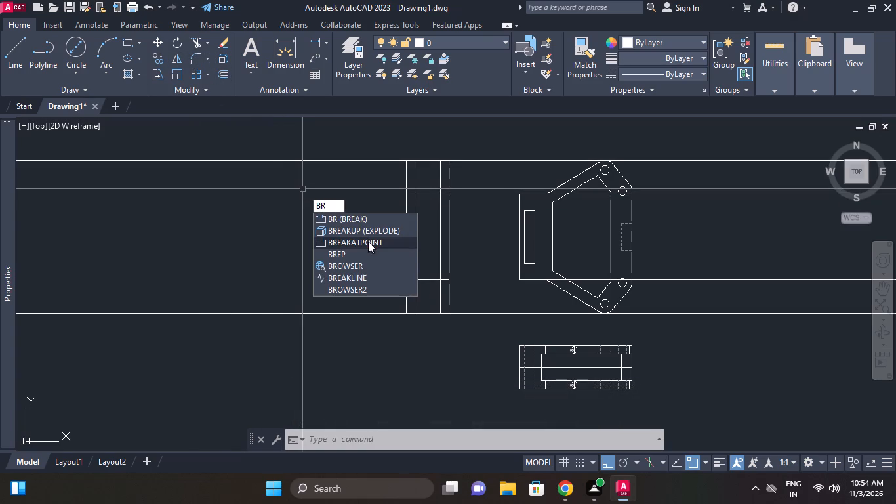
{"action": "left_click", "coordinate": [379, 243]}
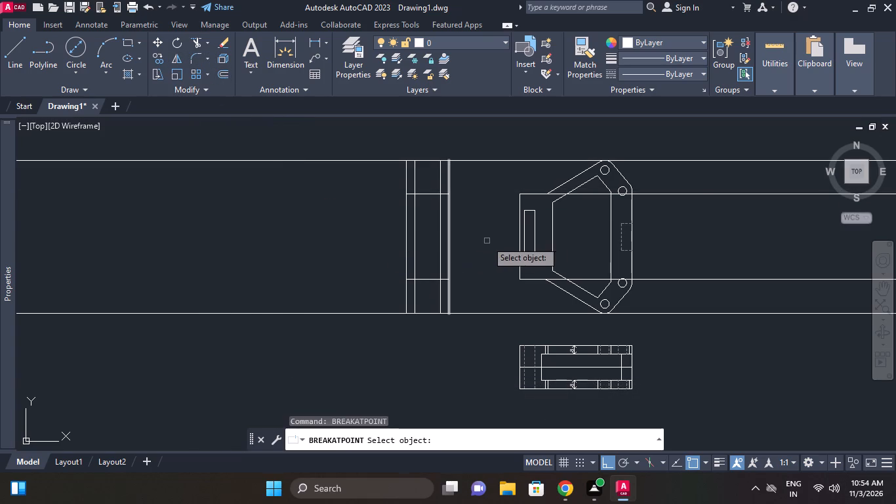
{"action": "scroll", "coordinate": [457, 205], "scroll_direction": "up", "scroll_amount": 1}
{"action": "left_click", "coordinate": [377, 203]}
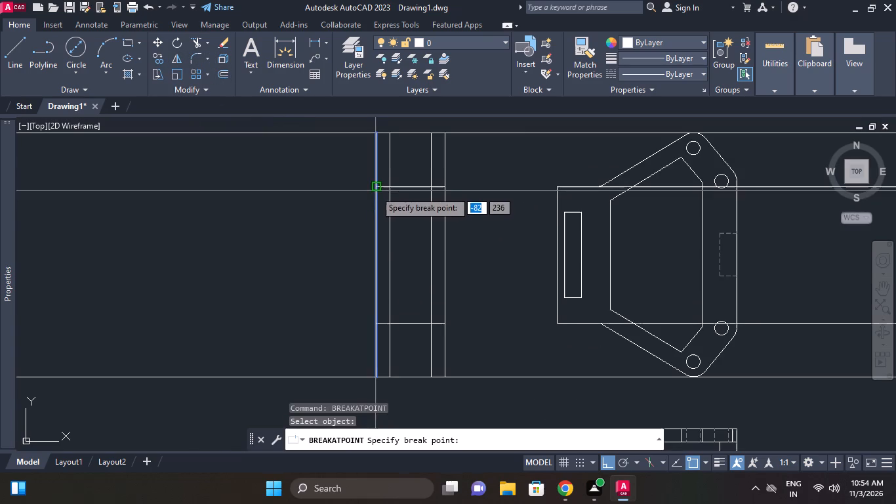
{"action": "left_click", "coordinate": [375, 191]}
{"action": "right_click", "coordinate": [319, 195]}
{"action": "left_click", "coordinate": [337, 200]}
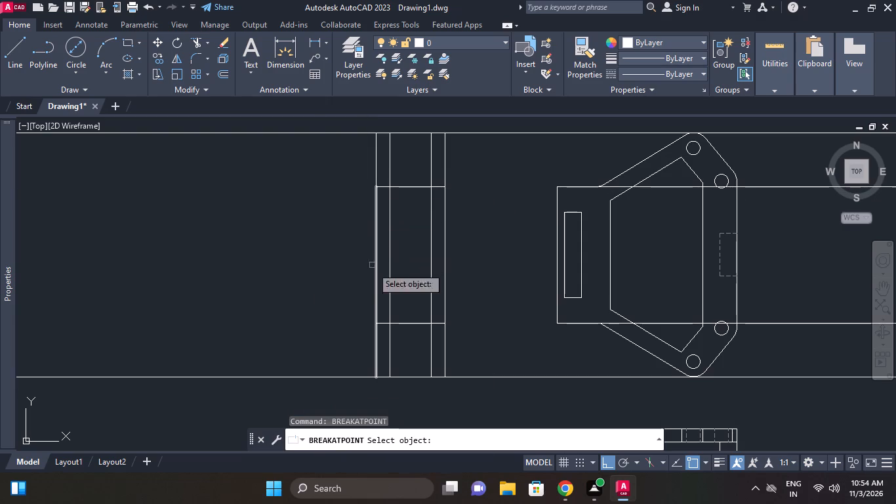
{"action": "left_click", "coordinate": [377, 295]}
{"action": "left_click", "coordinate": [373, 324]}
Break the side view's other three vertical lines at the upper inner horizontal line.
{"action": "right_click", "coordinate": [315, 245]}
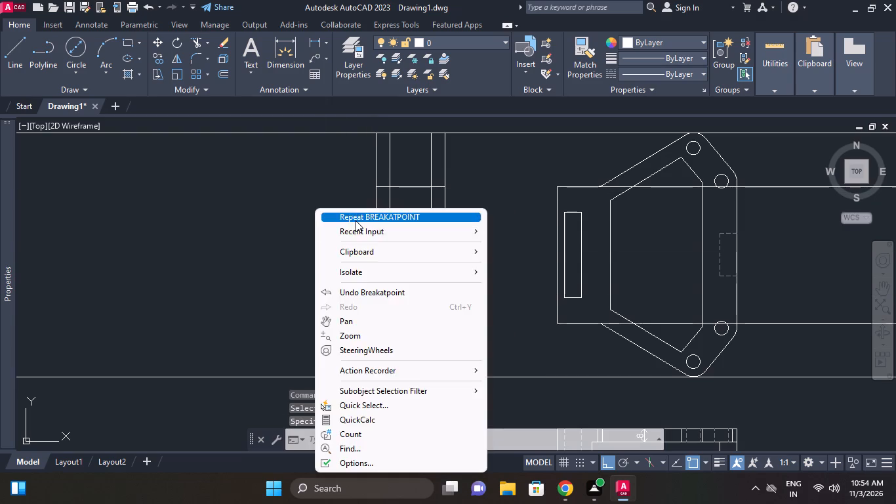
{"action": "left_click", "coordinate": [356, 220]}
{"action": "left_click", "coordinate": [392, 197]}
{"action": "left_click", "coordinate": [392, 189]}
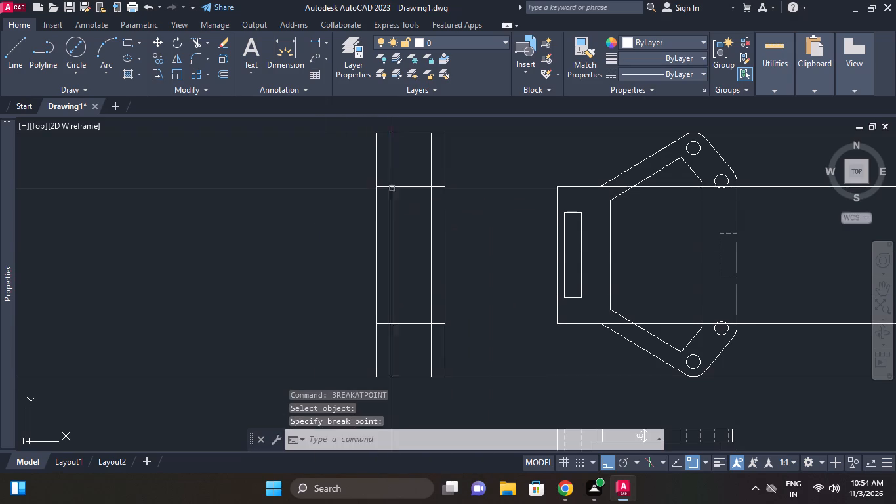
{"action": "right_click", "coordinate": [305, 173]}
{"action": "left_click", "coordinate": [325, 176]}
{"action": "left_click", "coordinate": [430, 203]}
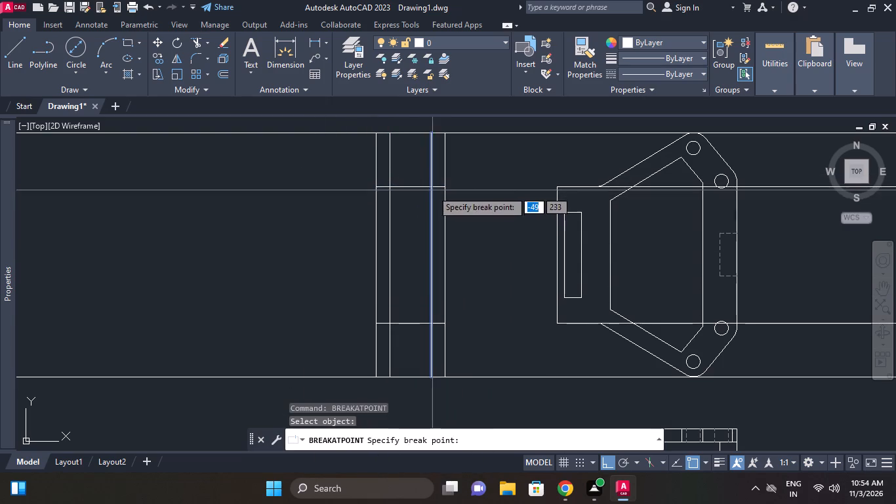
{"action": "left_click", "coordinate": [432, 190]}
{"action": "right_click", "coordinate": [478, 184]}
{"action": "left_click", "coordinate": [493, 187]}
{"action": "left_click", "coordinate": [445, 201]}
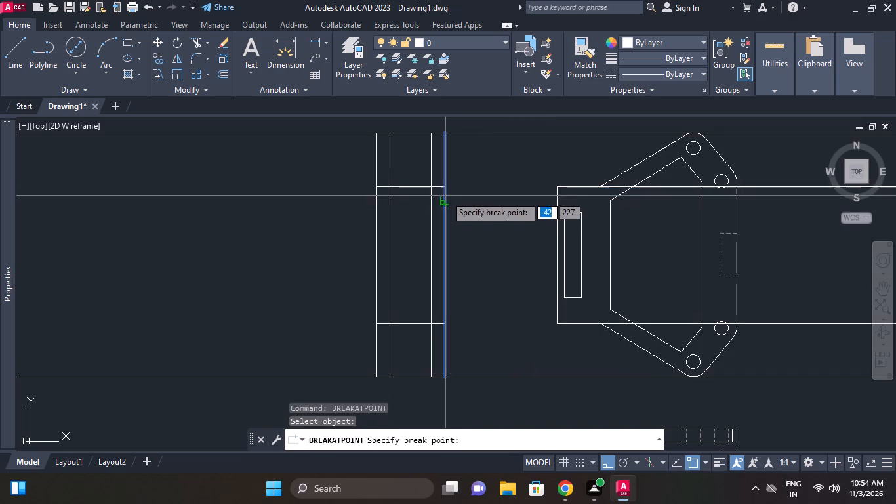
{"action": "left_click", "coordinate": [445, 188]}
Break the same three vertical lines at the lower inner horizontal line.
{"action": "middle_click_drag", "start_coordinate": [463, 210], "coordinate": [463, 157]}
{"action": "right_click", "coordinate": [457, 181]}
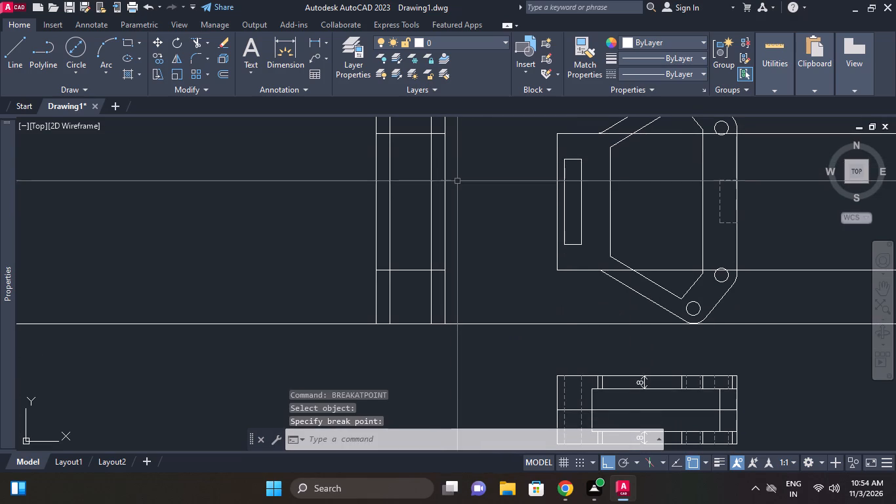
{"action": "left_click", "coordinate": [495, 187]}
{"action": "left_click", "coordinate": [443, 247]}
{"action": "left_click", "coordinate": [446, 270]}
{"action": "right_click", "coordinate": [471, 211]}
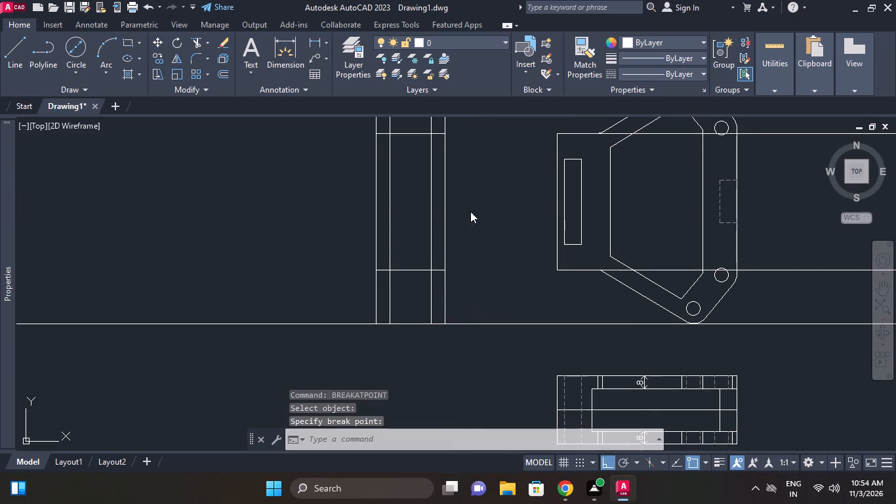
{"action": "left_click", "coordinate": [490, 213]}
{"action": "left_click", "coordinate": [434, 246]}
{"action": "left_click", "coordinate": [430, 259]}
{"action": "left_click", "coordinate": [432, 268]}
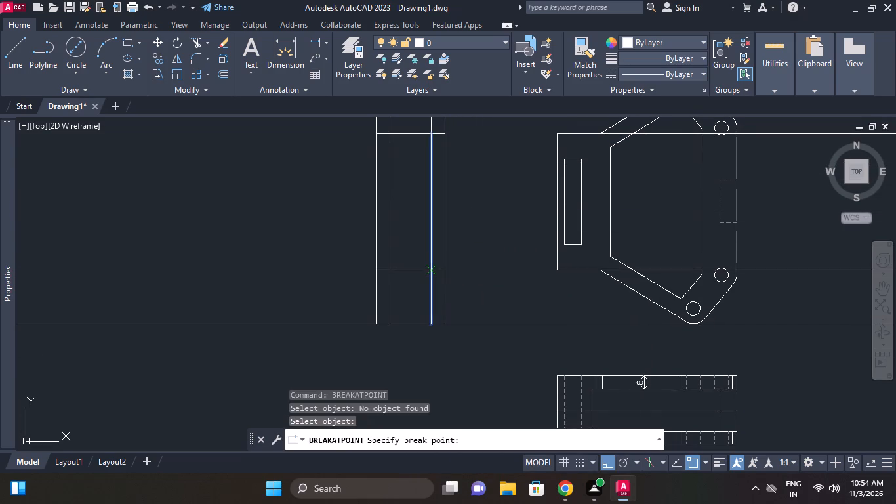
{"action": "right_click", "coordinate": [492, 205]}
{"action": "left_click", "coordinate": [521, 212]}
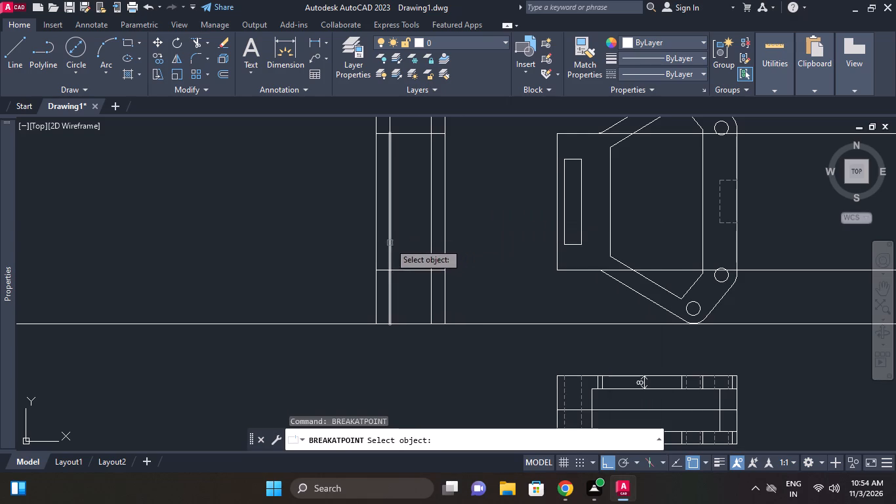
{"action": "left_click", "coordinate": [390, 243]}
{"action": "left_click", "coordinate": [388, 268]}
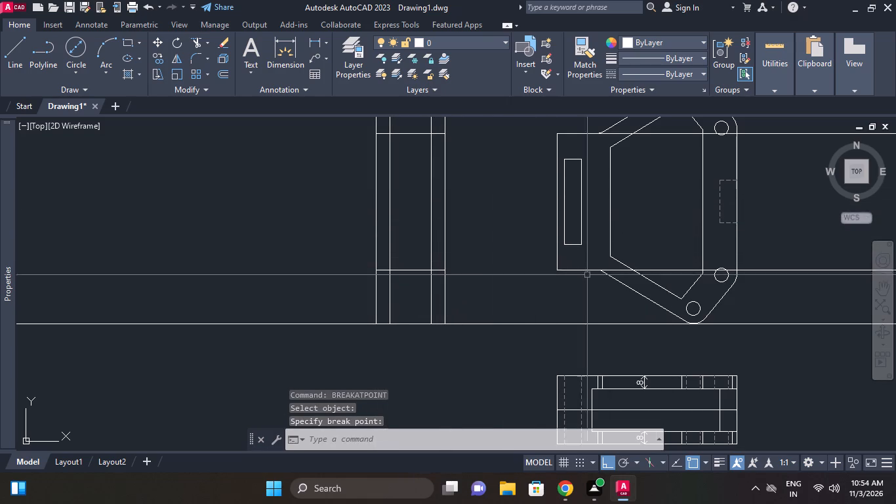
Match the properties of the main view's dashed hidden line to the side view's four middle vertical segments.
{"action": "left_click", "coordinate": [721, 193]}
{"action": "left_click", "coordinate": [590, 59]}
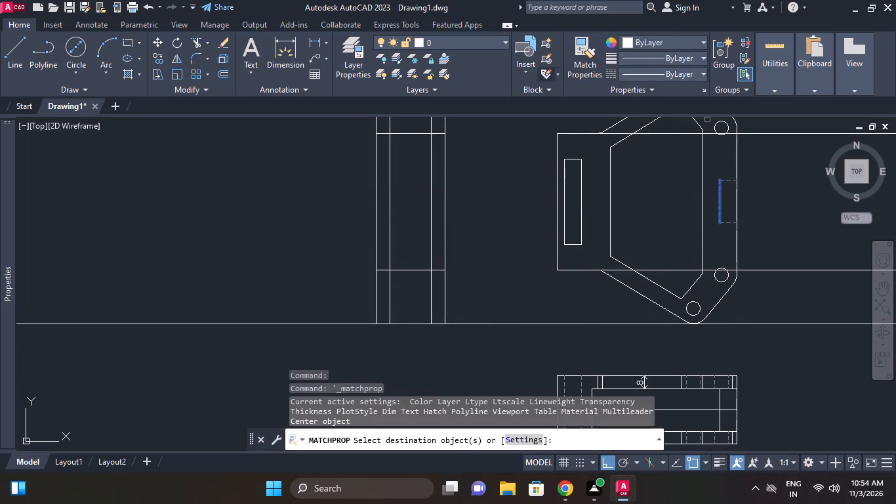
{"action": "left_click", "coordinate": [458, 213]}
{"action": "left_click", "coordinate": [339, 184]}
{"action": "right_click", "coordinate": [339, 184]}
{"action": "left_click", "coordinate": [361, 196]}
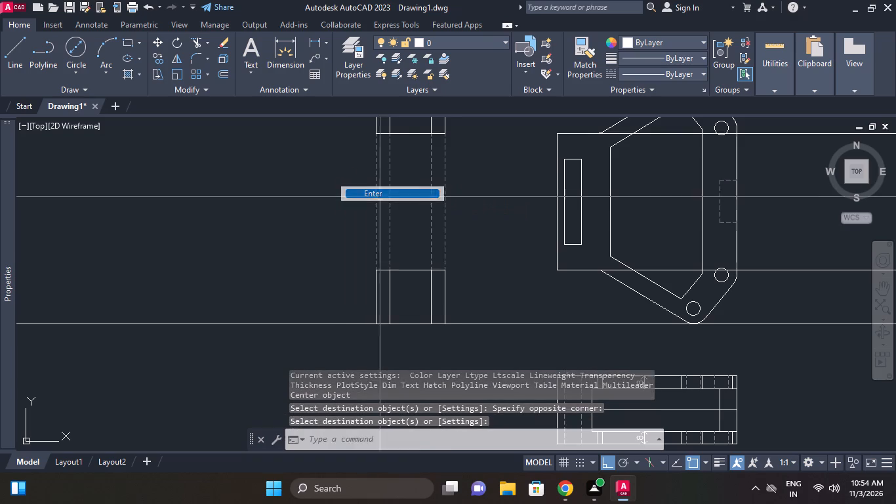
Change the linetype scale of the side view's four hidden segments to 15 and finally to 20.
{"action": "left_click", "coordinate": [451, 199]}
{"action": "left_click", "coordinate": [354, 173]}
{"action": "left_click", "coordinate": [141, 200]}
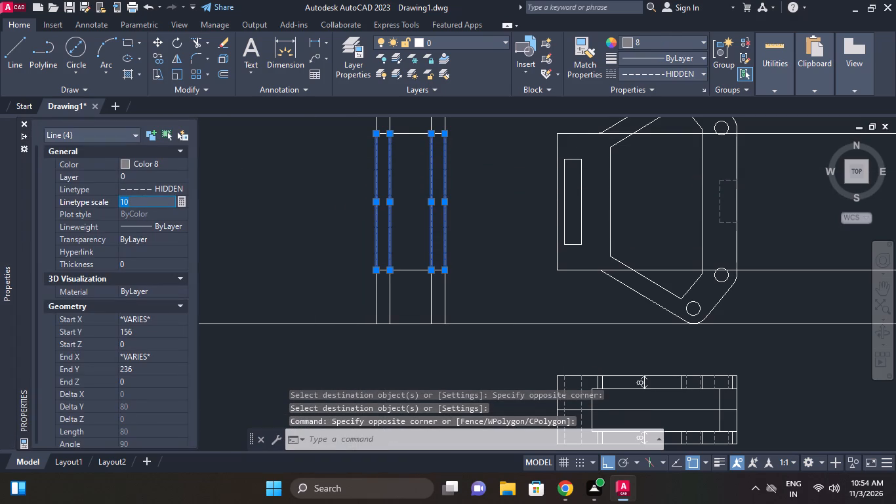
{"action": "type", "text": "15"}
{"action": "key", "text": "Return"}
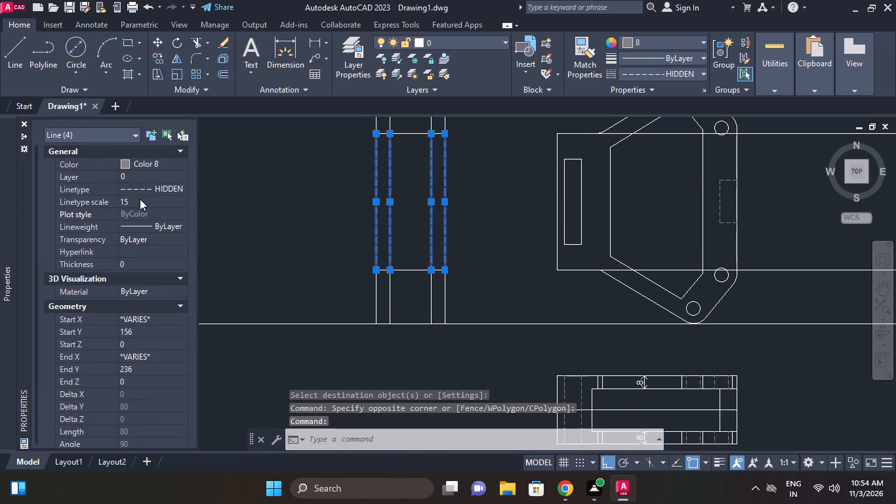
{"action": "left_click_drag", "start_coordinate": [106, 199], "coordinate": [100, 200]}
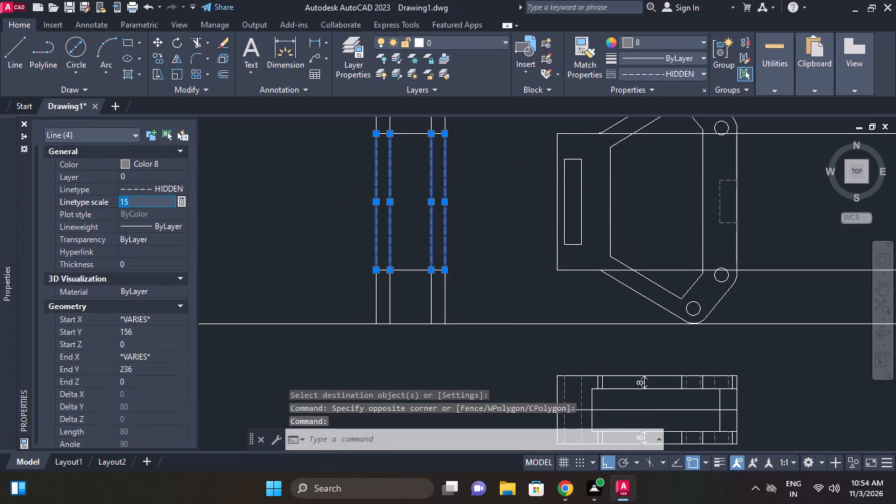
{"action": "type", "text": "20"}
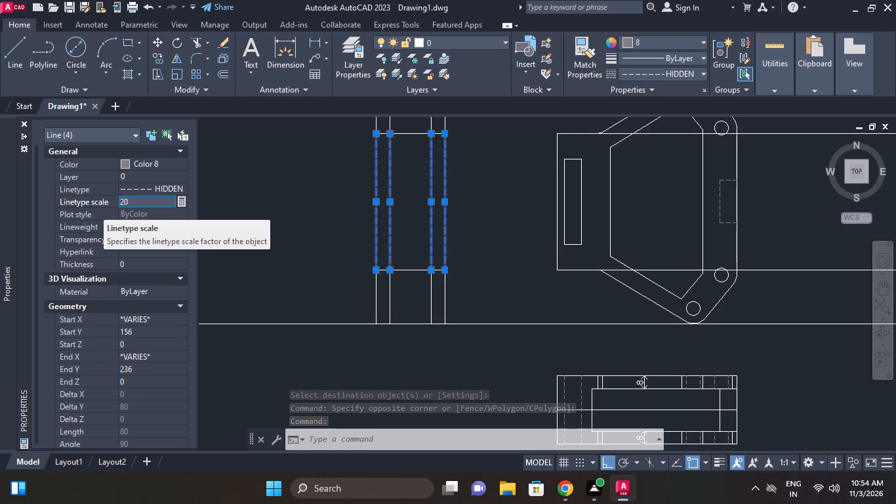
{"action": "key", "text": "Return"}
{"action": "scroll", "coordinate": [100, 200], "scroll_direction": "up", "scroll_amount": 2}
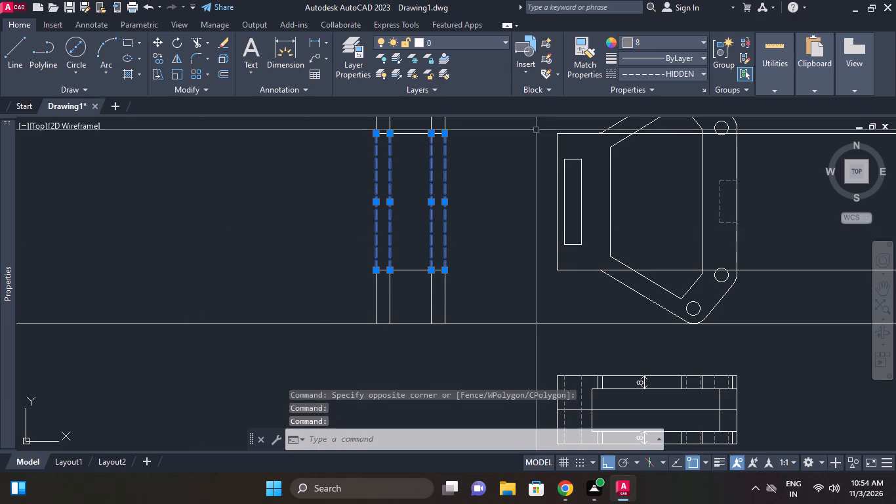
Erase the side view's two outer dashed vertical segments between the inner horizontal lines.
{"action": "right_click", "coordinate": [497, 171]}
{"action": "left_click", "coordinate": [541, 351]}
{"action": "middle_click_drag", "start_coordinate": [495, 306], "coordinate": [487, 340]}
{"action": "scroll", "coordinate": [477, 301], "scroll_direction": "down", "scroll_amount": 1}
{"action": "middle_click", "coordinate": [477, 301]}
{"action": "scroll", "coordinate": [500, 316], "scroll_direction": "up", "scroll_amount": 1}
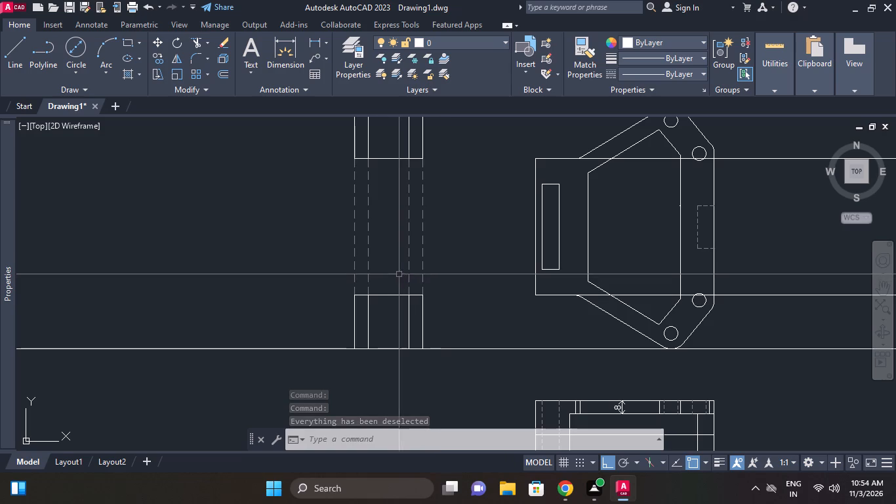
{"action": "left_click", "coordinate": [354, 186]}
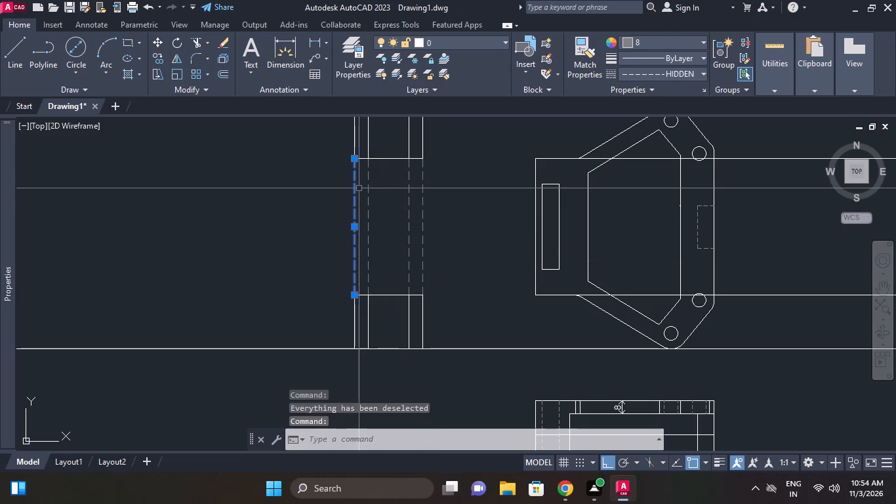
{"action": "key", "text": "e"}
{"action": "key", "text": "space"}
{"action": "left_click", "coordinate": [424, 188]}
{"action": "type", "text": "e"}
{"action": "key", "text": "space"}
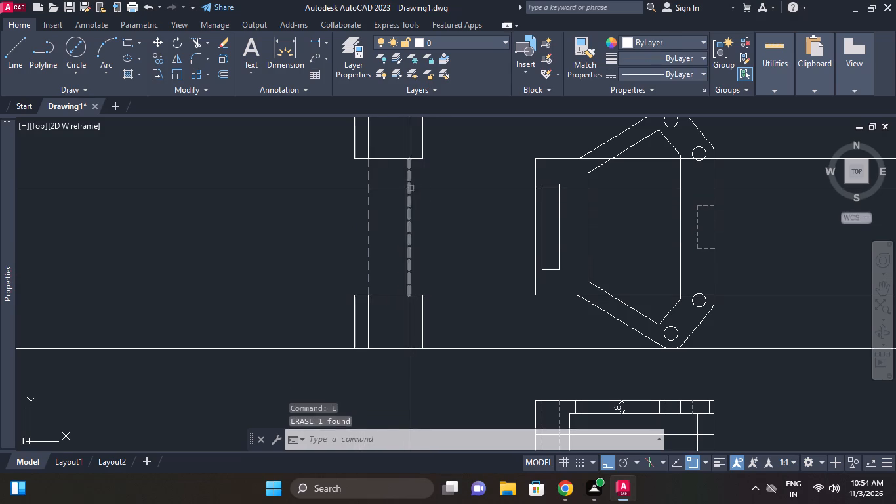
{"action": "key", "text": "Escape"}
Join the upper and lower solid segments of each outer vertical edge of the side view into one continuous line.
{"action": "key", "text": "j"}
{"action": "key", "text": "space"}
{"action": "left_click", "coordinate": [353, 145]}
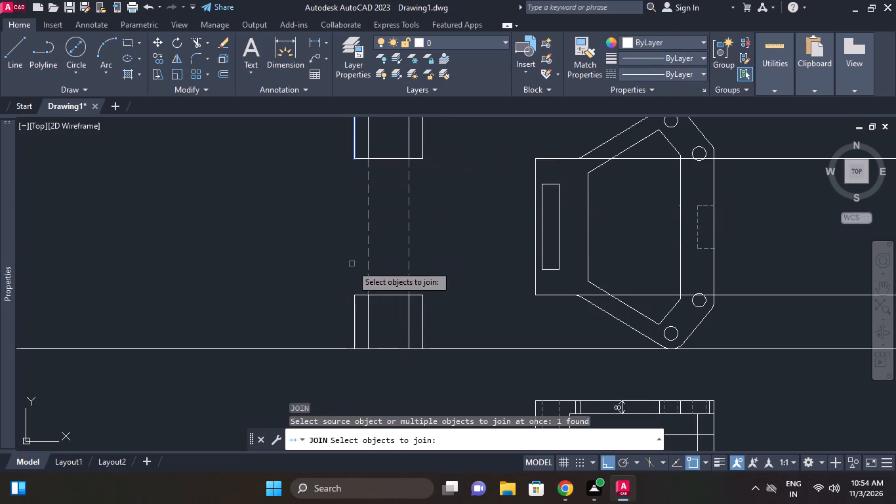
{"action": "left_click", "coordinate": [352, 308]}
{"action": "right_click", "coordinate": [307, 220]}
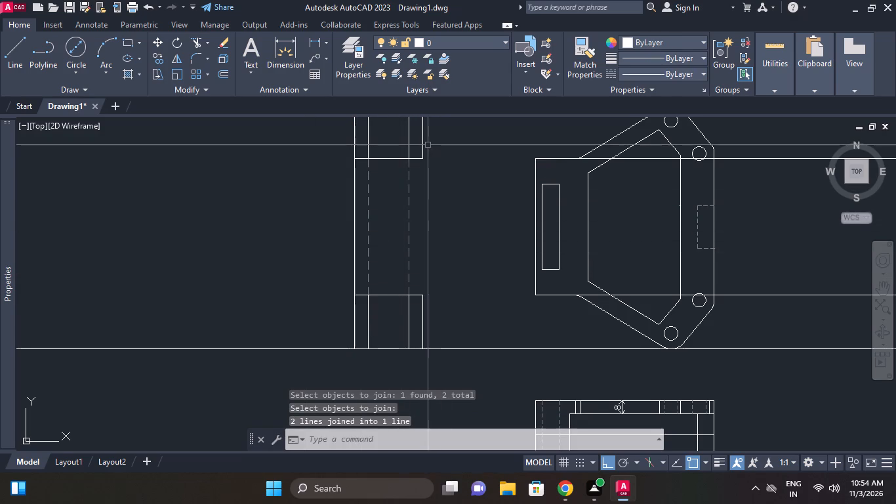
{"action": "left_click", "coordinate": [426, 140]}
{"action": "left_click", "coordinate": [423, 238]}
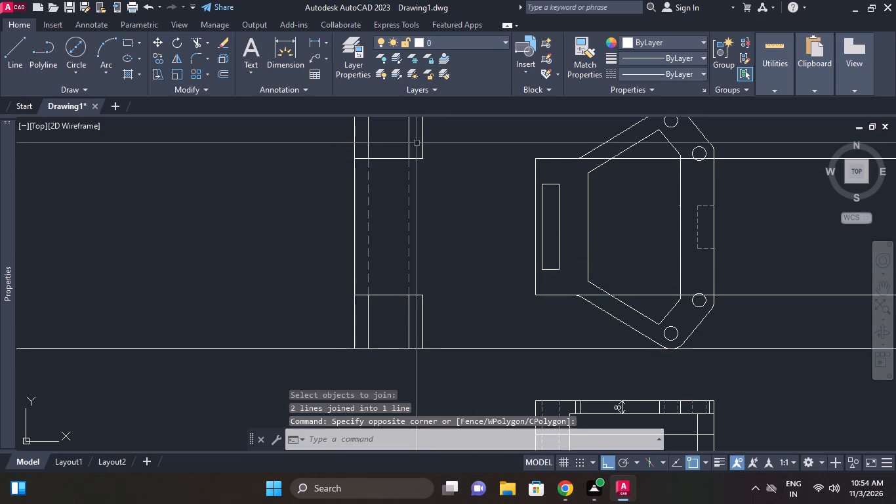
{"action": "left_click", "coordinate": [421, 140]}
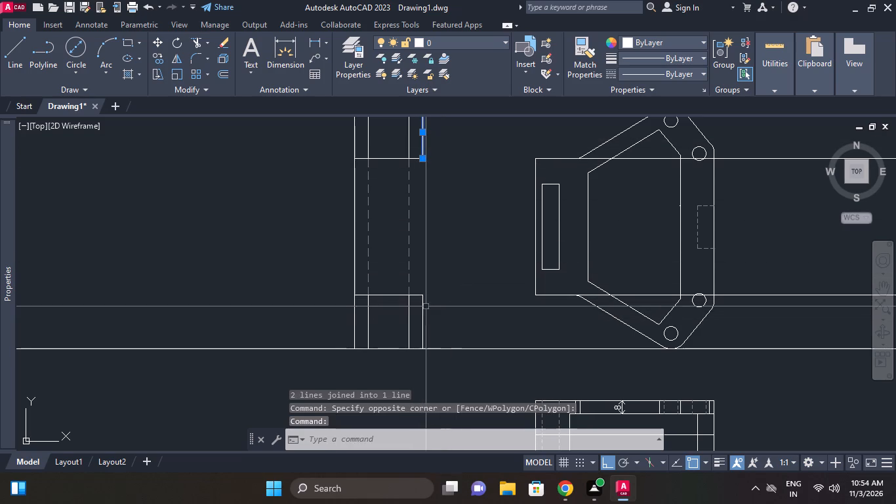
{"action": "left_click", "coordinate": [423, 304]}
{"action": "right_click", "coordinate": [474, 205]}
{"action": "left_click", "coordinate": [526, 158]}
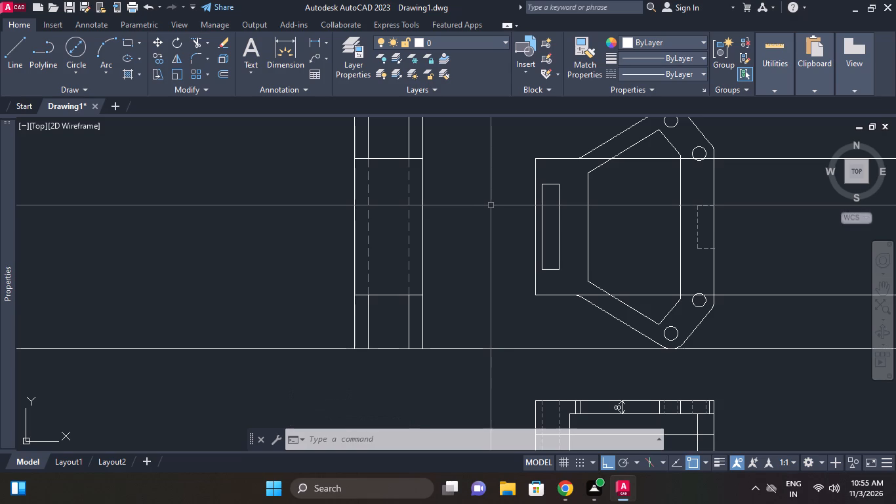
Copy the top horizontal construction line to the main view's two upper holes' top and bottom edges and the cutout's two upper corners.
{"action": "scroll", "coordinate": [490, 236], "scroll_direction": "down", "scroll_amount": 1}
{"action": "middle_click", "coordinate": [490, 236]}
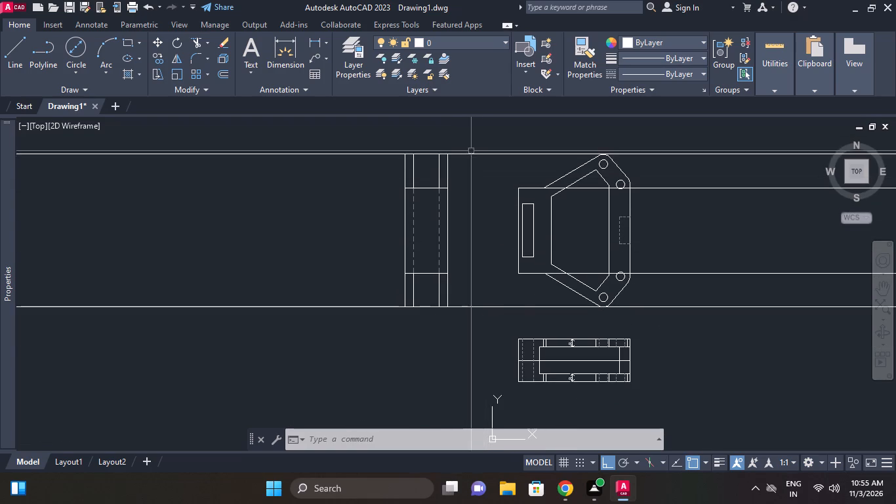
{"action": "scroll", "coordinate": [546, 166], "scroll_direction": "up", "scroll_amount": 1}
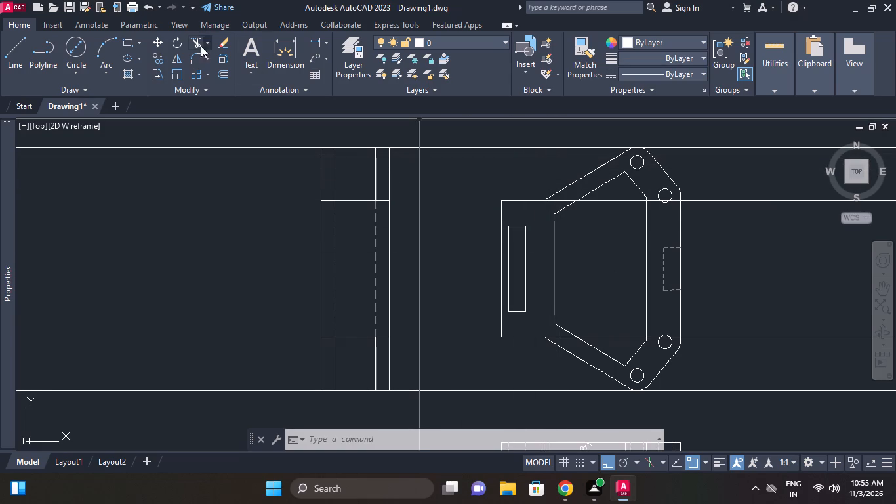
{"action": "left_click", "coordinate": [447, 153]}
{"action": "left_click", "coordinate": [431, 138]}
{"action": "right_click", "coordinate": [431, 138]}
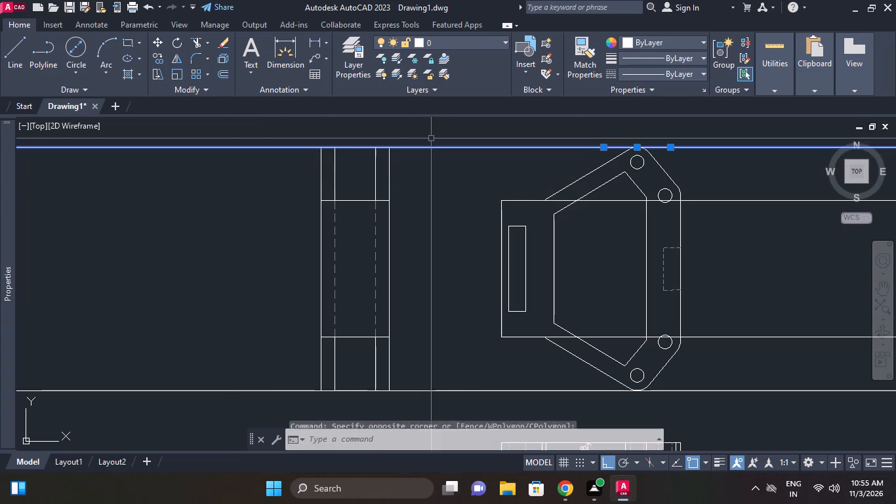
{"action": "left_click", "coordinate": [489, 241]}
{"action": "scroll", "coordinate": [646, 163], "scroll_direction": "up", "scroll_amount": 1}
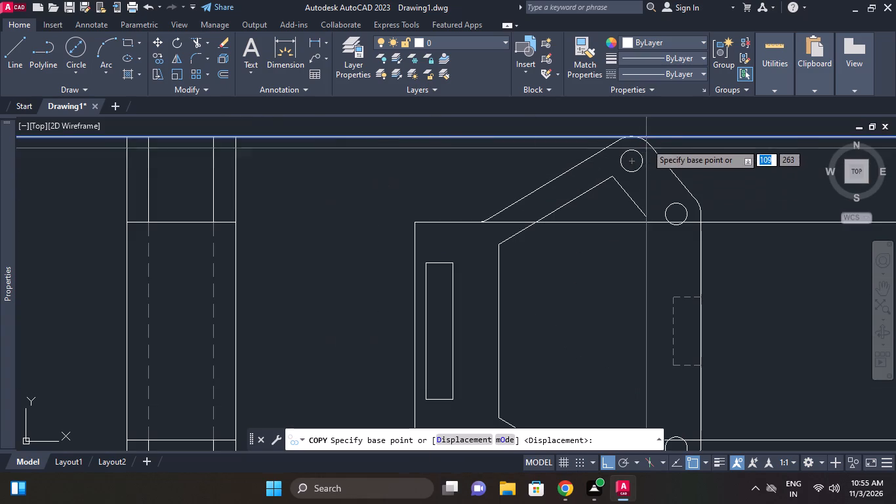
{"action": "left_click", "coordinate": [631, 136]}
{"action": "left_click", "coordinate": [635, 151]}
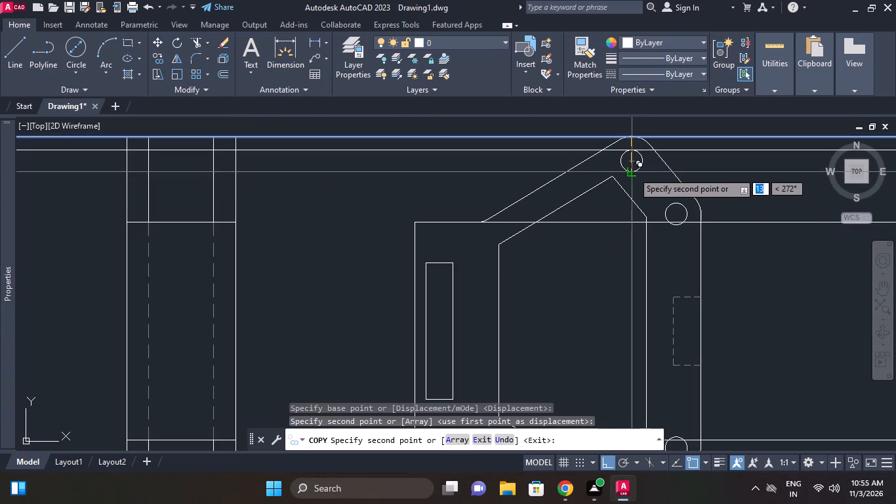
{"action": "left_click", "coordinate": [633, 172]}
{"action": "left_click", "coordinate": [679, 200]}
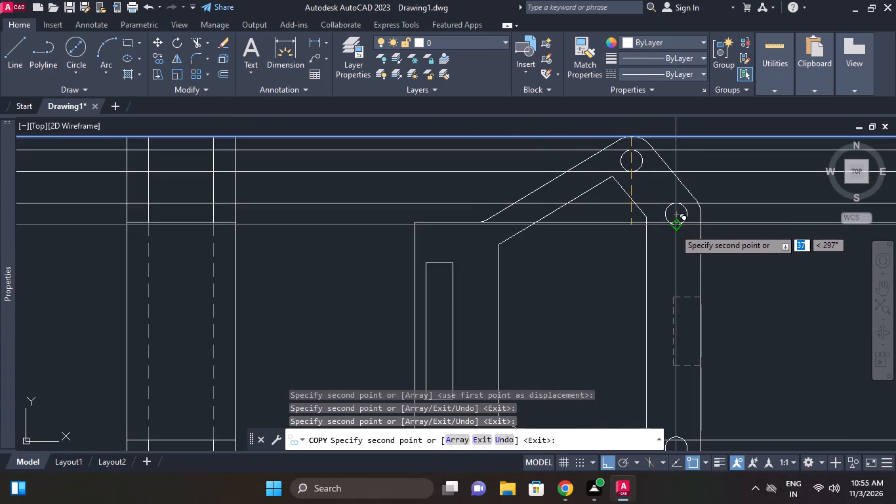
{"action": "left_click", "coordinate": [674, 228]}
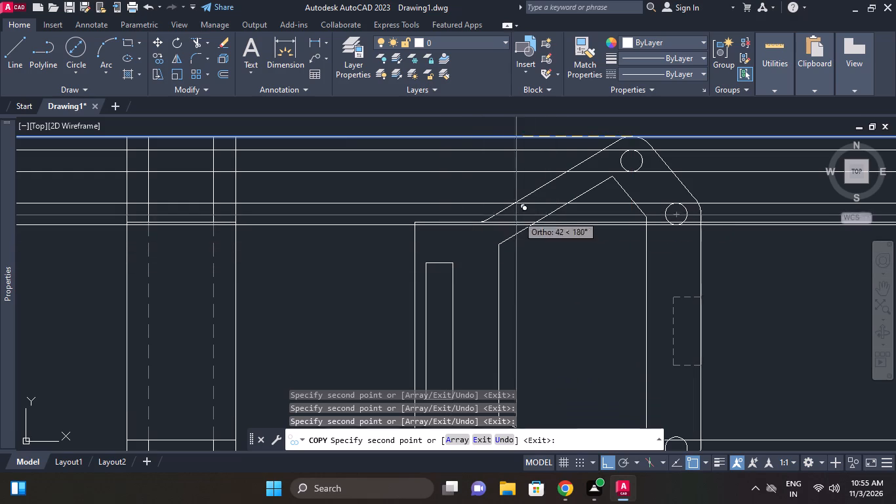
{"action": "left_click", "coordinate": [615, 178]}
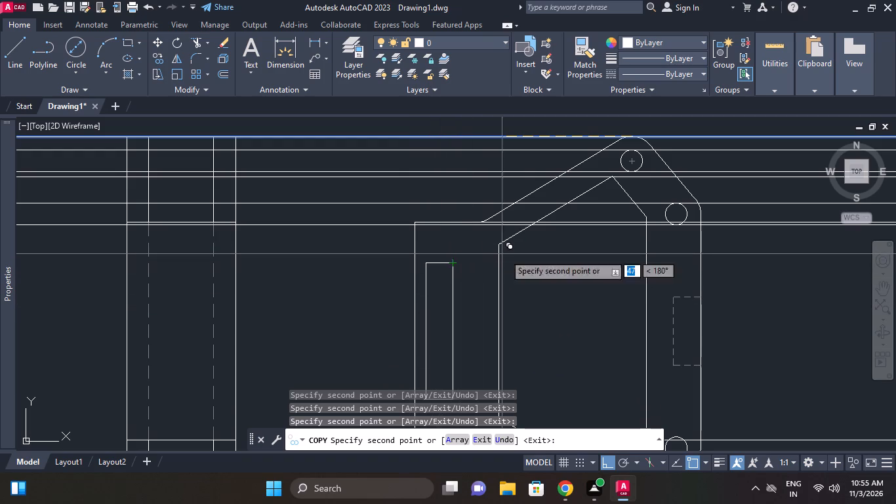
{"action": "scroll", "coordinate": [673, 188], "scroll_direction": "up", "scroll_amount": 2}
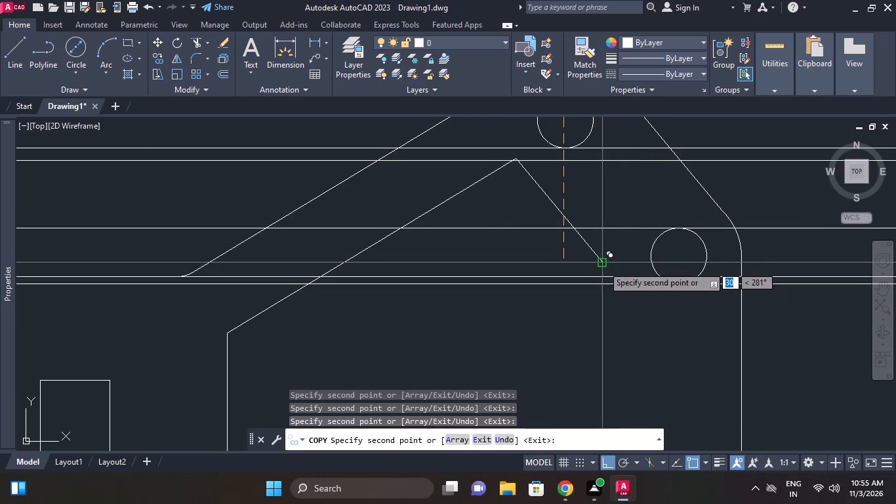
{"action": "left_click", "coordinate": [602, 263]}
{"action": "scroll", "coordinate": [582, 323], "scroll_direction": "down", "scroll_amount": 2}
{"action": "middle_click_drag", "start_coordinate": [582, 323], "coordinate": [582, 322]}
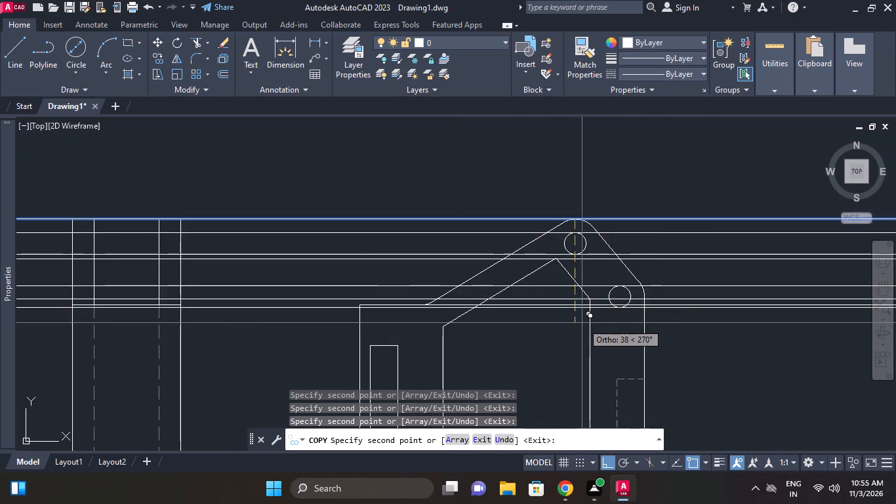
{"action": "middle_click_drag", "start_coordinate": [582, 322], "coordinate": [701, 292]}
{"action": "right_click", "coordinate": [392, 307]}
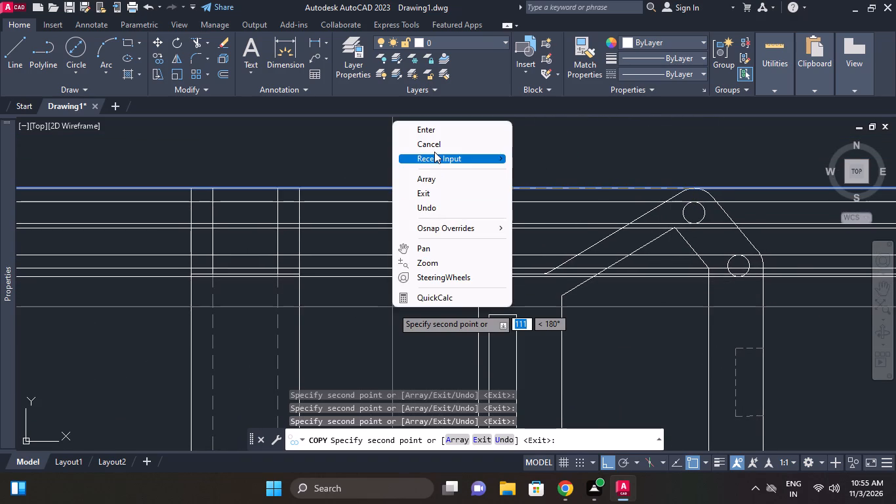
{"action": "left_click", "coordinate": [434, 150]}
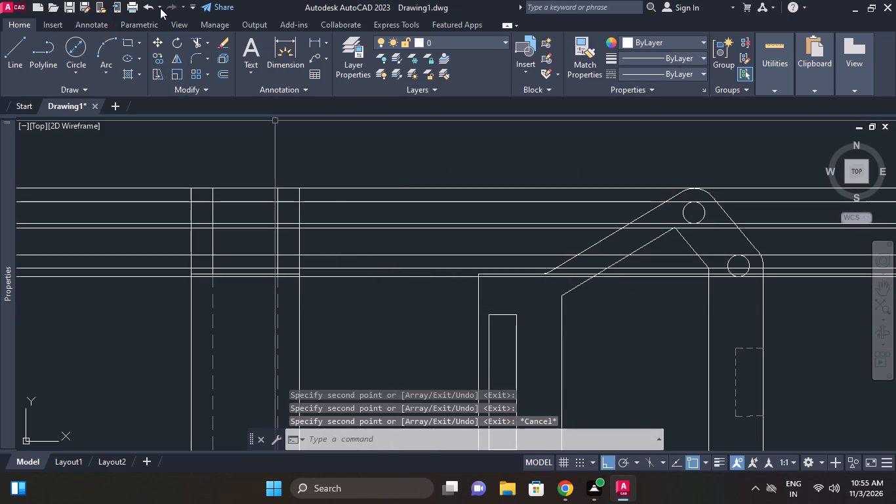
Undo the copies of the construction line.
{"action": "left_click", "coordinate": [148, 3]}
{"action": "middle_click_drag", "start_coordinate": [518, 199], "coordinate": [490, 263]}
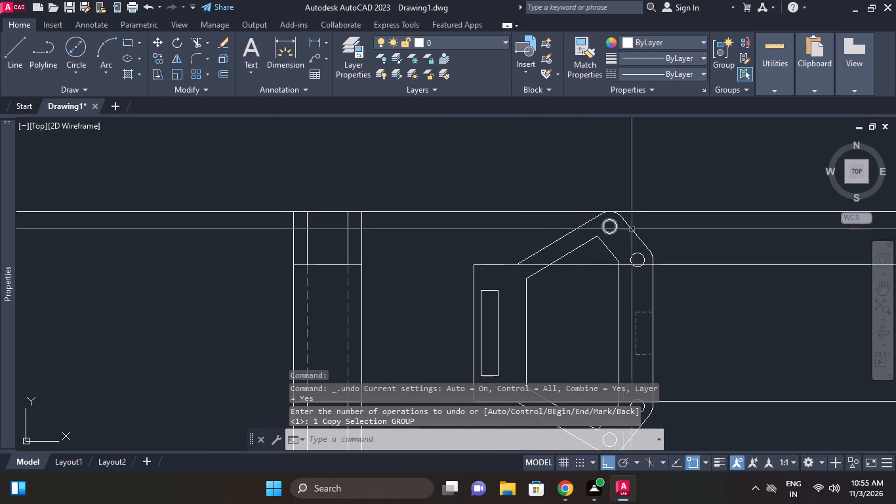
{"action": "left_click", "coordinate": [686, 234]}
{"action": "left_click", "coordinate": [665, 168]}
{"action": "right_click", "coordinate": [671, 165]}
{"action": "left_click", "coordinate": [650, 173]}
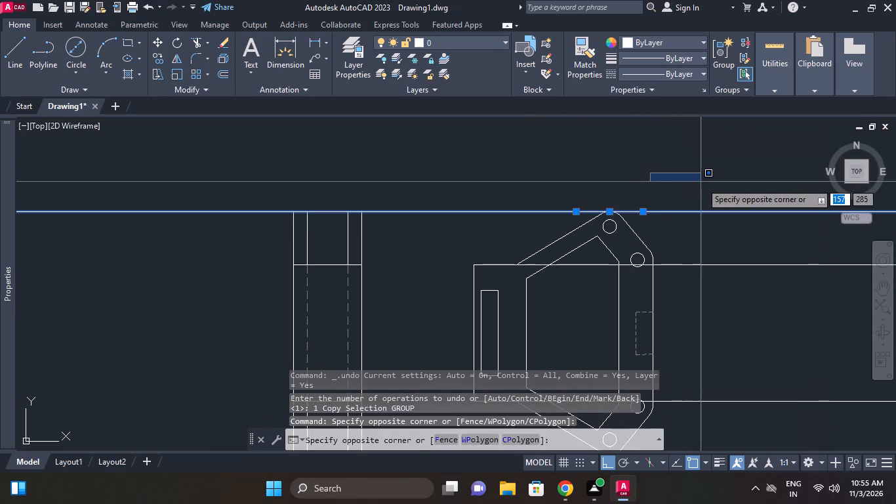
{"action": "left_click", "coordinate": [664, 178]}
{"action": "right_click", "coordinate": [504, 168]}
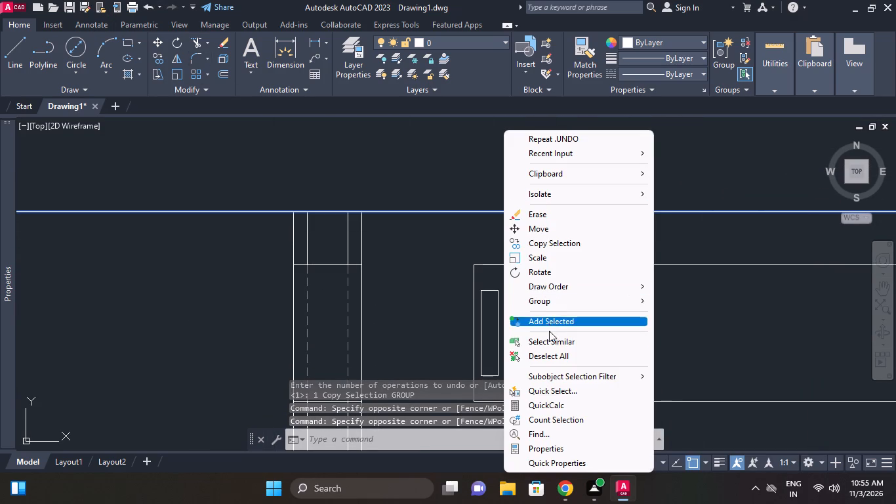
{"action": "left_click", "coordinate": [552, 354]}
Trim the top construction line on both sides of the side view and between its flanges, keeping only the flange ends.
{"action": "left_click", "coordinate": [199, 37]}
{"action": "right_click", "coordinate": [203, 133]}
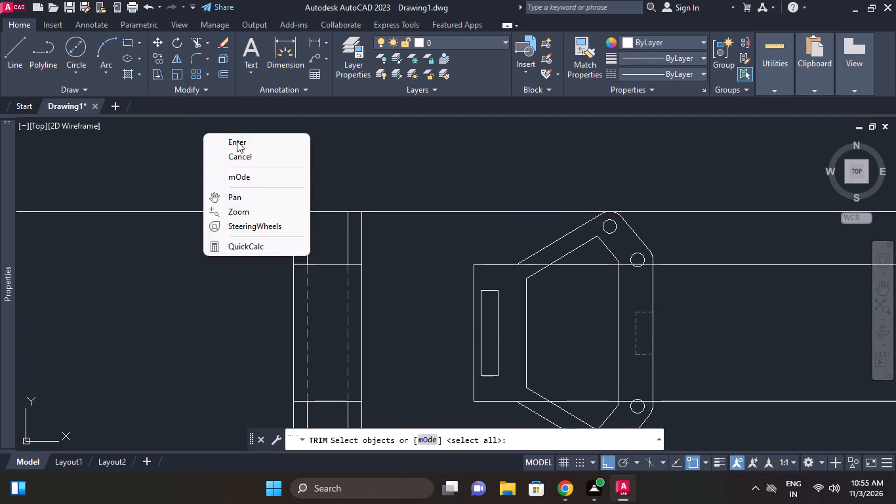
{"action": "left_click", "coordinate": [237, 141]}
{"action": "left_click_drag", "start_coordinate": [388, 241], "coordinate": [388, 232]}
{"action": "left_click", "coordinate": [377, 207]}
{"action": "left_click_drag", "start_coordinate": [263, 218], "coordinate": [262, 211]}
{"action": "left_click", "coordinate": [256, 177]}
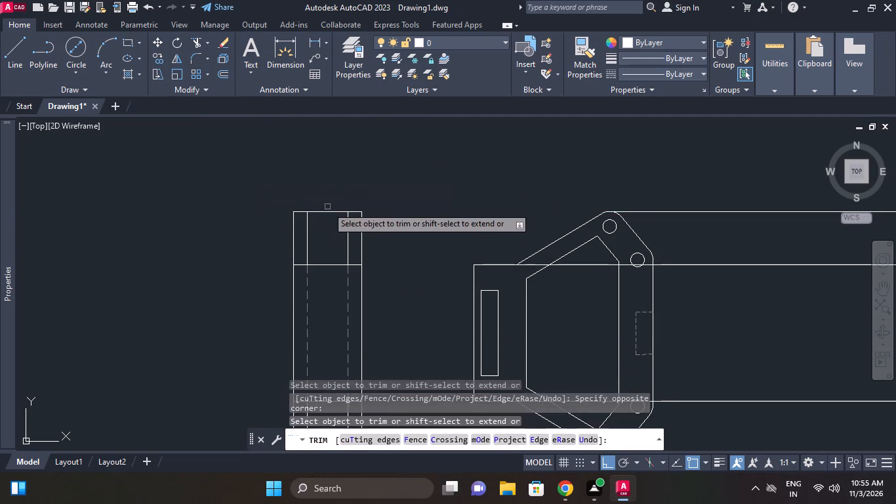
{"action": "left_click", "coordinate": [327, 207]}
{"action": "left_click", "coordinate": [323, 214]}
Trim the bottom construction line between the two views, between the side view's flanges and beyond its outer side.
{"action": "middle_click_drag", "start_coordinate": [342, 198], "coordinate": [356, 109]}
{"action": "scroll", "coordinate": [346, 190], "scroll_direction": "down", "scroll_amount": 1}
{"action": "middle_click_drag", "start_coordinate": [379, 236], "coordinate": [379, 209]}
{"action": "scroll", "coordinate": [374, 242], "scroll_direction": "up", "scroll_amount": 1}
{"action": "left_click_drag", "start_coordinate": [411, 264], "coordinate": [401, 243]}
{"action": "left_click_drag", "start_coordinate": [384, 206], "coordinate": [384, 215]}
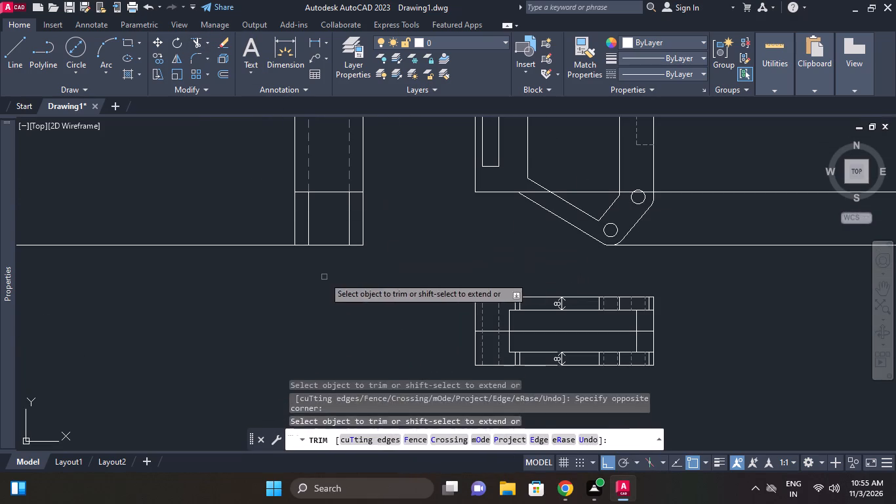
{"action": "left_click", "coordinate": [324, 261]}
{"action": "left_click", "coordinate": [321, 235]}
{"action": "left_click_drag", "start_coordinate": [301, 283], "coordinate": [281, 272]}
{"action": "left_click", "coordinate": [255, 266]}
{"action": "left_click", "coordinate": [242, 252]}
{"action": "left_click", "coordinate": [238, 226]}
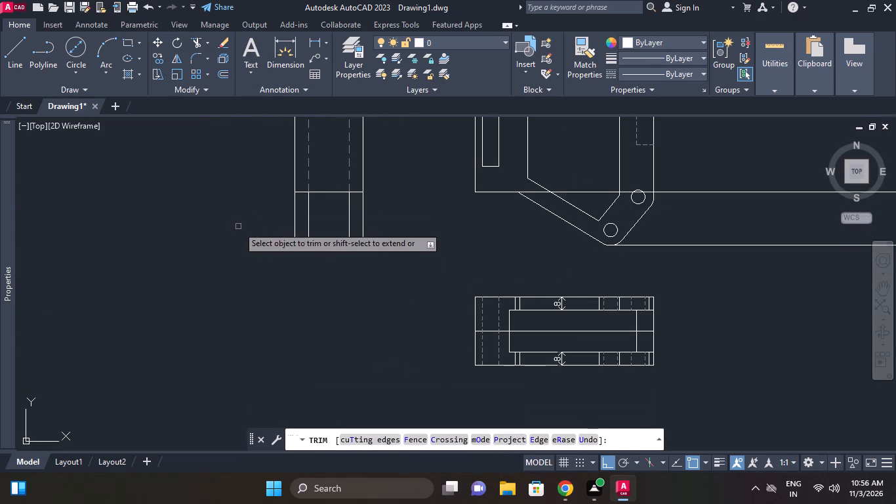
{"action": "right_click", "coordinate": [253, 197]}
{"action": "double_click", "coordinate": [287, 198]}
Erase the four remaining horizontal construction lines that extend past the main view on the side away from the side view.
{"action": "scroll", "coordinate": [421, 243], "scroll_direction": "down", "scroll_amount": 2}
{"action": "middle_click_drag", "start_coordinate": [410, 266], "coordinate": [398, 288]}
{"action": "left_click_drag", "start_coordinate": [596, 312], "coordinate": [594, 298]}
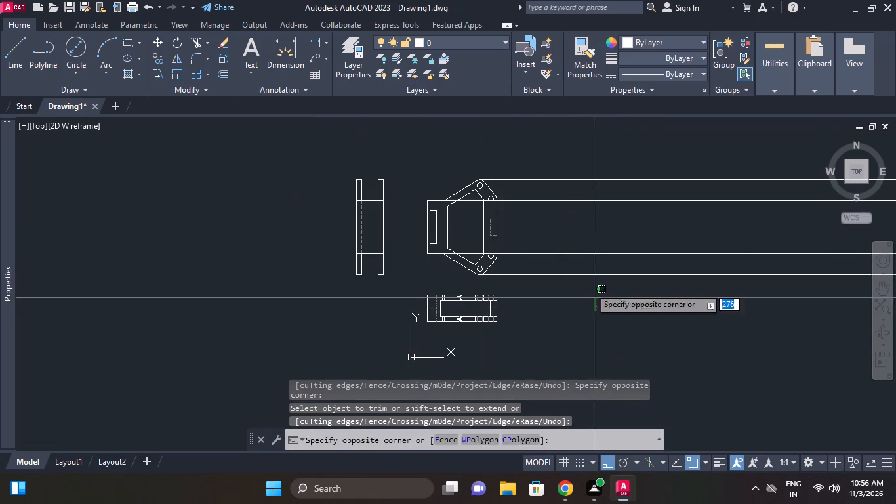
{"action": "left_click", "coordinate": [574, 238]}
{"action": "left_click_drag", "start_coordinate": [577, 228], "coordinate": [569, 213]}
{"action": "left_click", "coordinate": [558, 180]}
{"action": "right_click", "coordinate": [556, 178]}
{"action": "left_click", "coordinate": [601, 230]}
{"action": "left_click", "coordinate": [587, 211]}
{"action": "left_click", "coordinate": [569, 178]}
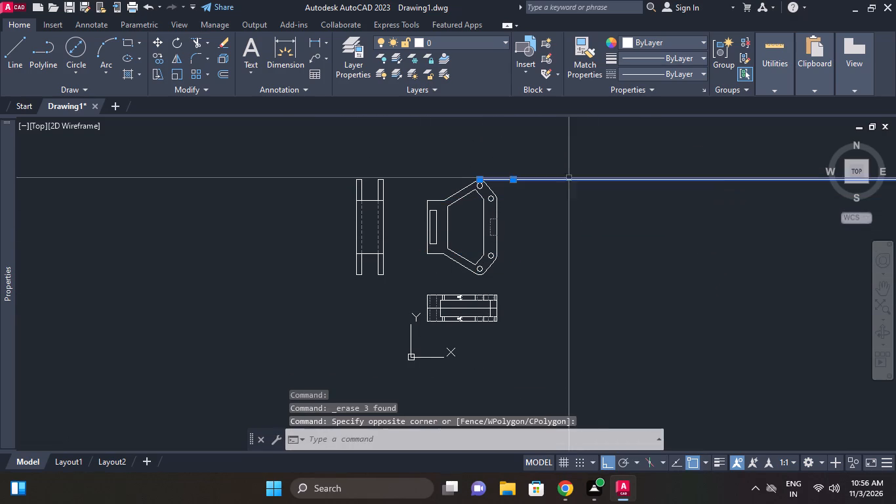
{"action": "right_click", "coordinate": [569, 177]}
{"action": "left_click", "coordinate": [603, 213]}
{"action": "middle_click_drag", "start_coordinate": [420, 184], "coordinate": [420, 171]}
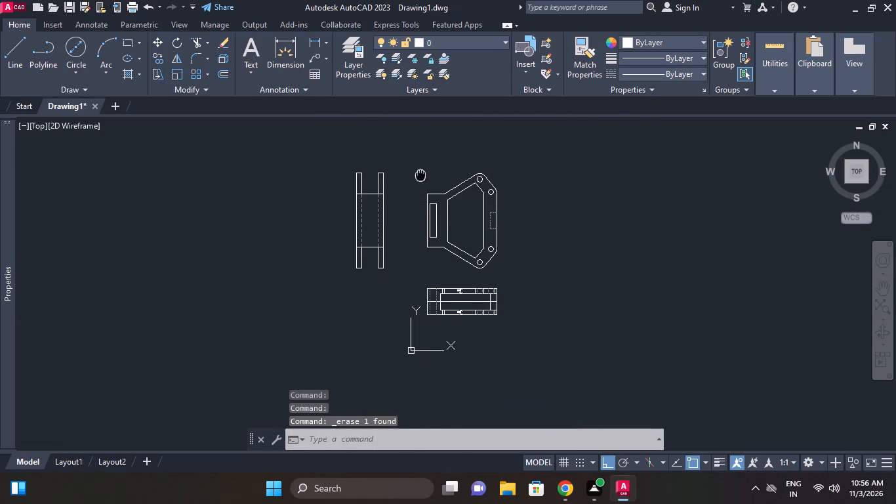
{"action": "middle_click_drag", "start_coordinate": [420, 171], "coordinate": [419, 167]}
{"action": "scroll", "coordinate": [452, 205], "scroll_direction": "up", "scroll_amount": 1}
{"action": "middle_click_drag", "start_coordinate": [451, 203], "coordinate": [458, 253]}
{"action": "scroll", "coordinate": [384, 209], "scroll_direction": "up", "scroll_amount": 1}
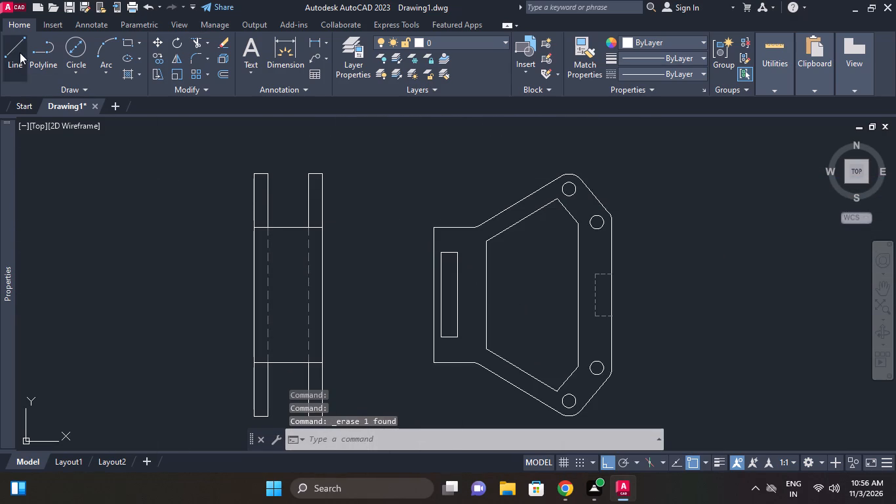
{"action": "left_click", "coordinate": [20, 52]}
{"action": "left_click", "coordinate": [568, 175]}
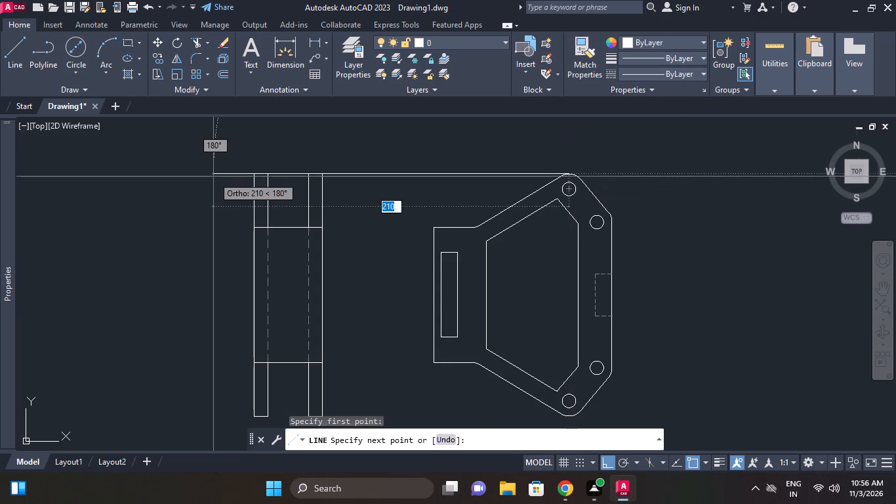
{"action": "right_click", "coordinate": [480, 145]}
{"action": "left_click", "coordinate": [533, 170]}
Draw a horizontal projection line from the main view's upper rounded corner, where it meets the sloped edge, past the side view.
{"action": "right_click", "coordinate": [584, 174]}
{"action": "left_click", "coordinate": [634, 180]}
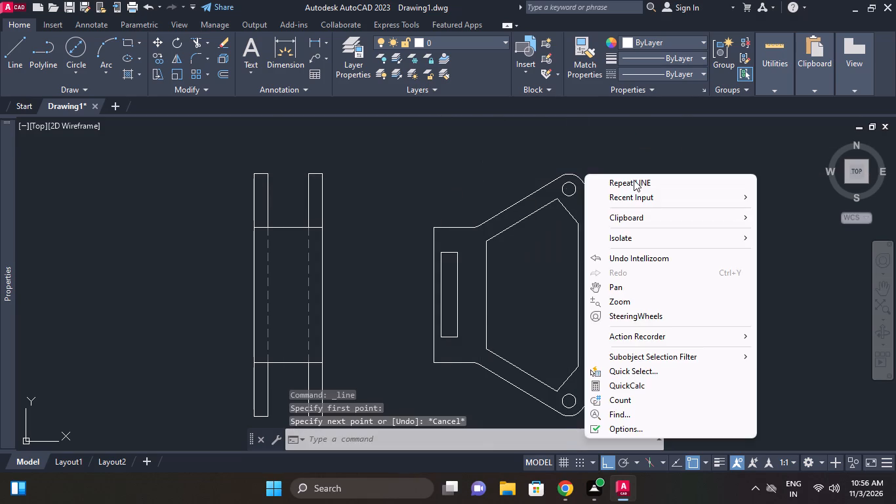
{"action": "scroll", "coordinate": [556, 170], "scroll_direction": "up", "scroll_amount": 1}
{"action": "left_click", "coordinate": [565, 182]}
{"action": "middle_click_drag", "start_coordinate": [158, 192], "coordinate": [373, 192]}
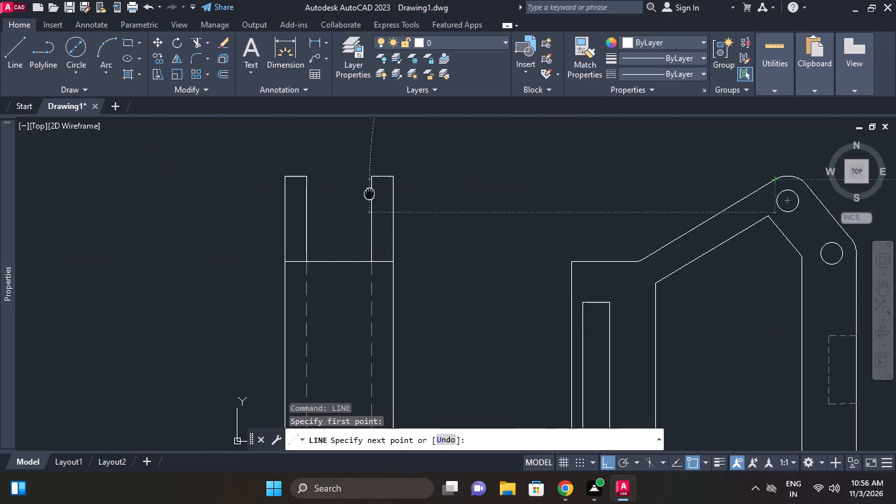
{"action": "middle_click_drag", "start_coordinate": [373, 192], "coordinate": [375, 192]}
{"action": "left_click", "coordinate": [185, 201]}
{"action": "right_click", "coordinate": [218, 144]}
{"action": "left_click", "coordinate": [268, 158]}
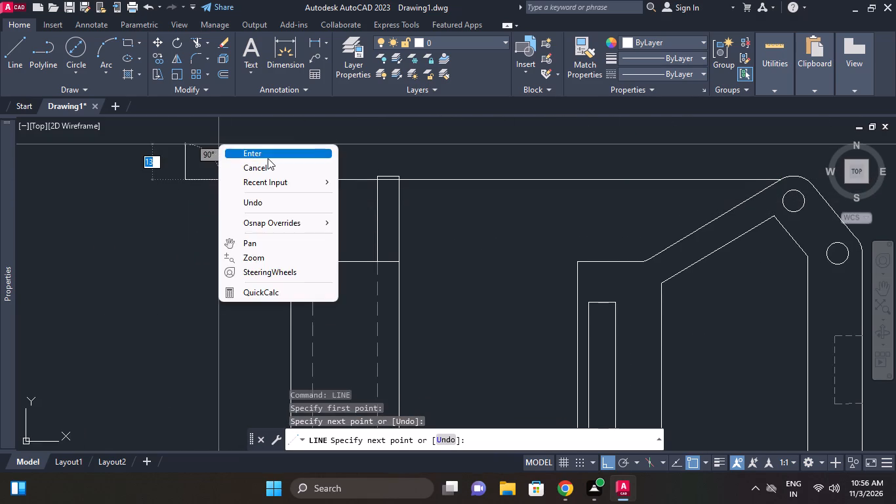
Draw a horizontal projection line from the upper rounded corner's other end, where the steep outer edge begins, past the side view.
{"action": "right_click", "coordinate": [422, 190]}
{"action": "left_click", "coordinate": [463, 201]}
{"action": "middle_click_drag", "start_coordinate": [541, 234], "coordinate": [398, 263]}
{"action": "scroll", "coordinate": [609, 243], "scroll_direction": "up", "scroll_amount": 1}
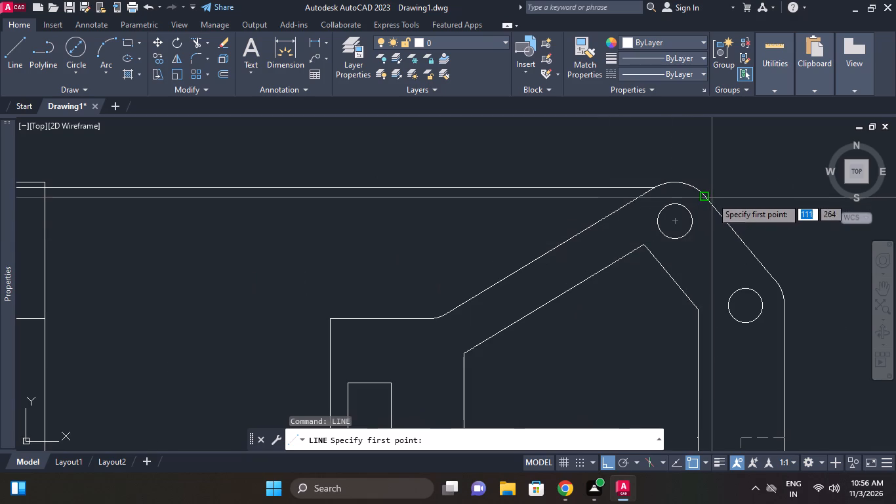
{"action": "left_click", "coordinate": [705, 194]}
{"action": "middle_click_drag", "start_coordinate": [407, 232], "coordinate": [747, 232]}
{"action": "left_click", "coordinate": [121, 216]}
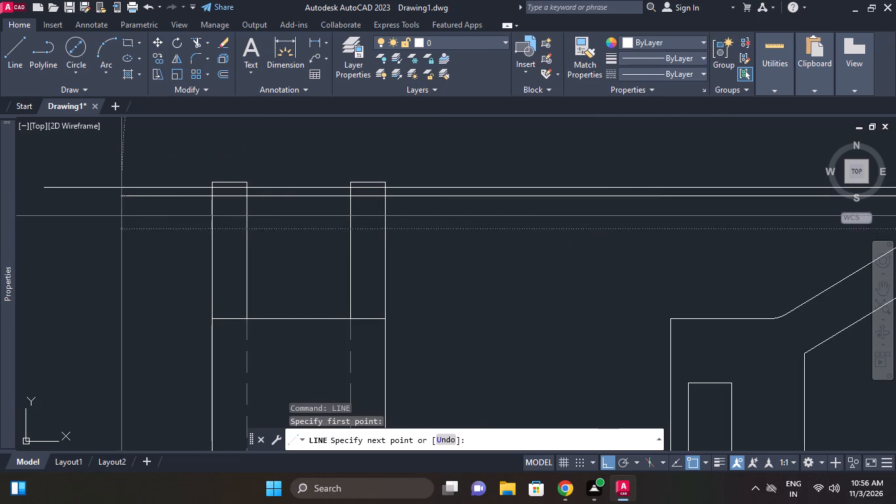
{"action": "right_click", "coordinate": [173, 214]}
{"action": "left_click", "coordinate": [193, 219]}
Draw a horizontal projection line about 143 units long from the lower end of the main view's sloped outer edge past the side view.
{"action": "right_click_drag", "start_coordinate": [458, 255], "coordinate": [356, 242]}
{"action": "left_click", "coordinate": [472, 228]}
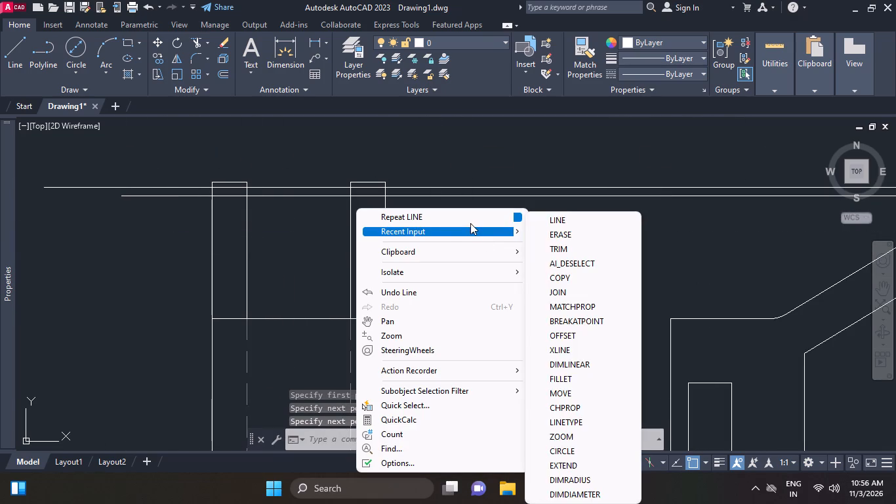
{"action": "left_click", "coordinate": [468, 220]}
{"action": "middle_click_drag", "start_coordinate": [616, 267], "coordinate": [421, 286]}
{"action": "scroll", "coordinate": [419, 286], "scroll_direction": "down", "scroll_amount": 1}
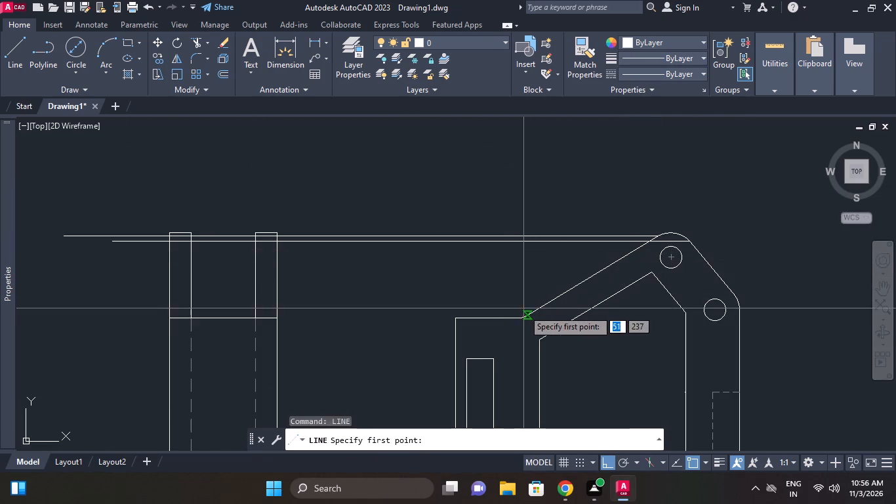
{"action": "left_click", "coordinate": [533, 314]}
{"action": "left_click", "coordinate": [139, 290]}
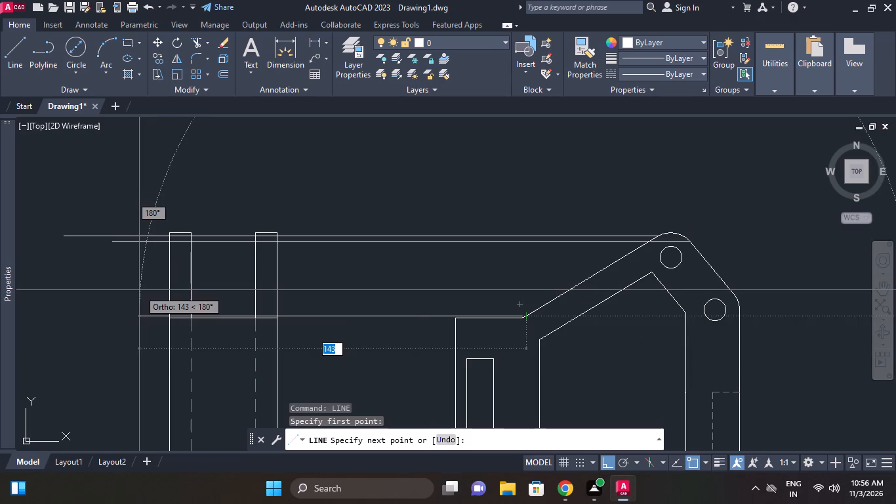
{"action": "right_click", "coordinate": [386, 291]}
{"action": "left_click", "coordinate": [428, 300]}
Draw a horizontal projection line about 198 units long from the top of the main view's upper hole past the side view.
{"action": "right_click", "coordinate": [427, 301]}
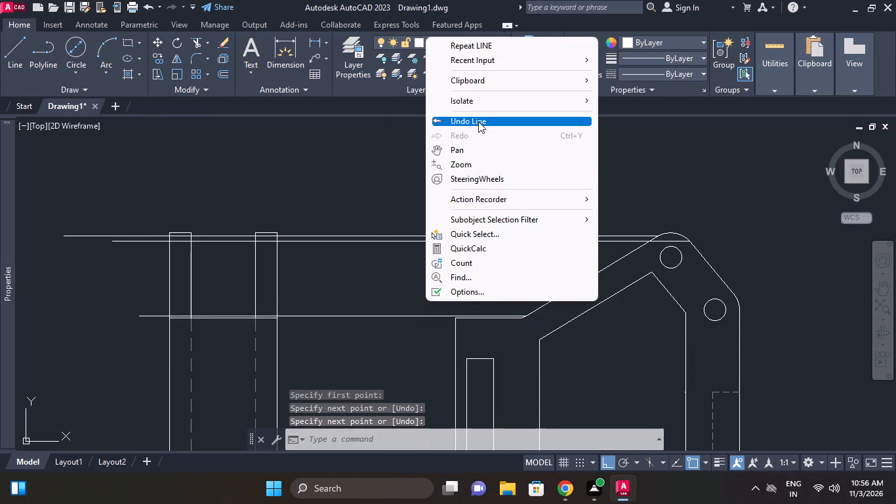
{"action": "left_click", "coordinate": [478, 51]}
{"action": "scroll", "coordinate": [658, 251], "scroll_direction": "up", "scroll_amount": 1}
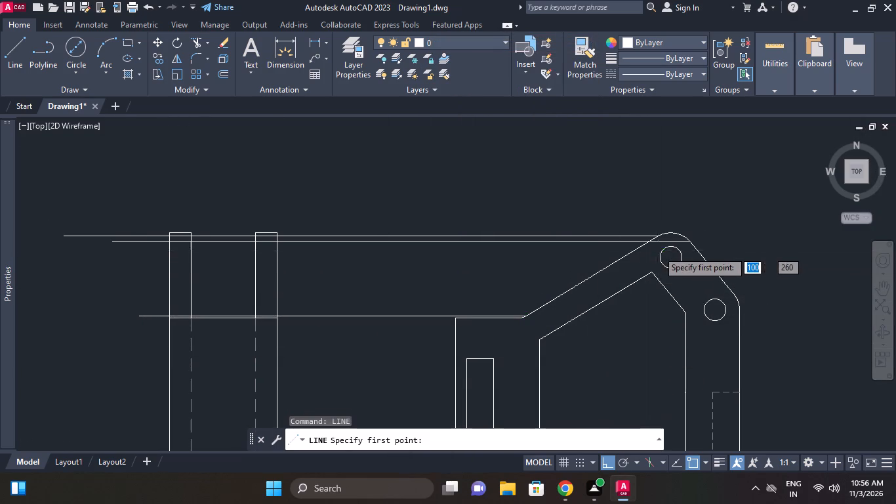
{"action": "left_click", "coordinate": [677, 246]}
{"action": "middle_click_drag", "start_coordinate": [395, 262], "coordinate": [693, 271]}
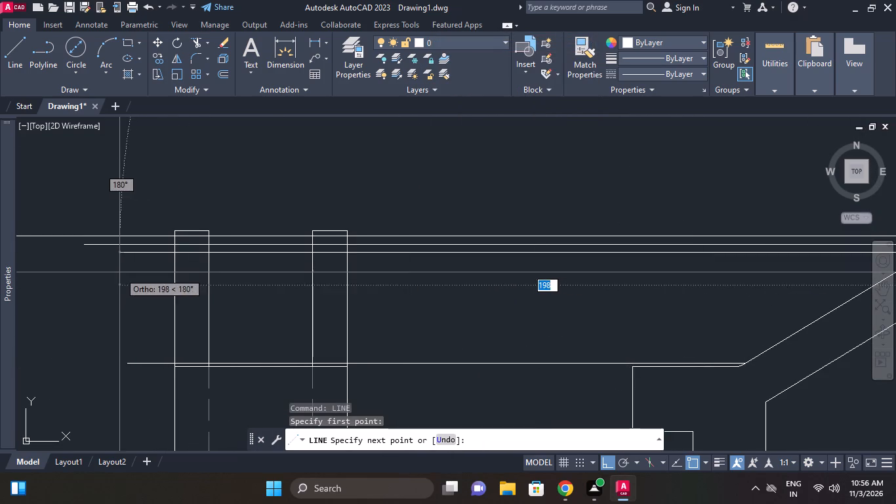
{"action": "left_click", "coordinate": [118, 271]}
{"action": "right_click", "coordinate": [145, 271]}
{"action": "left_click", "coordinate": [171, 278]}
Draw a horizontal projection line from the bottom of the main view's upper hole past the side view.
{"action": "middle_click_drag", "start_coordinate": [330, 304], "coordinate": [203, 304]}
{"action": "scroll", "coordinate": [314, 304], "scroll_direction": "down", "scroll_amount": 1}
{"action": "right_click", "coordinate": [319, 318]}
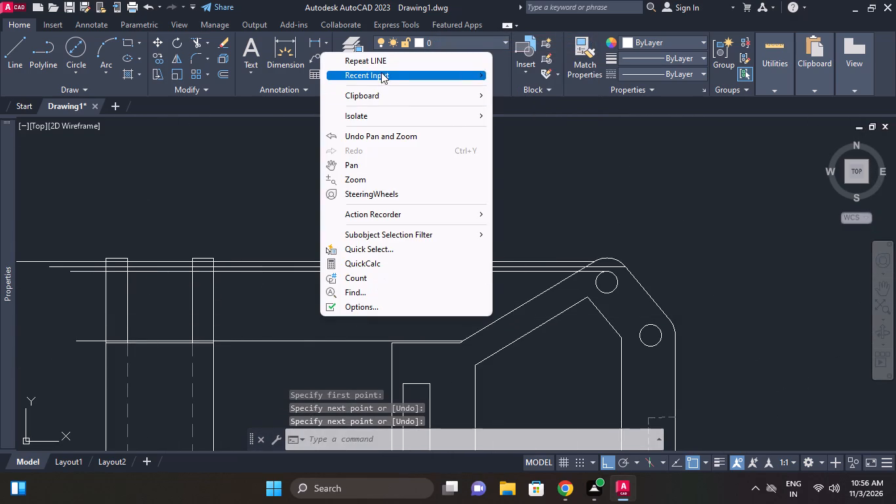
{"action": "left_click", "coordinate": [381, 68]}
{"action": "left_click", "coordinate": [604, 294]}
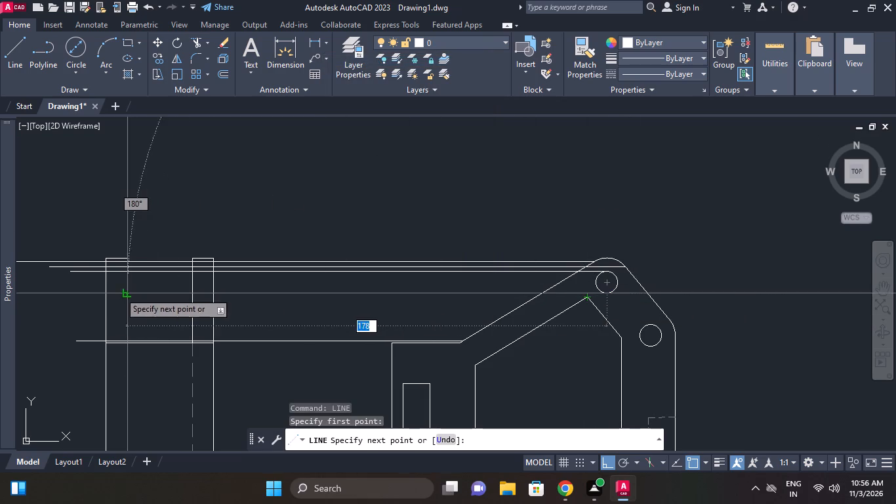
{"action": "left_click", "coordinate": [71, 289]}
{"action": "right_click", "coordinate": [283, 287]}
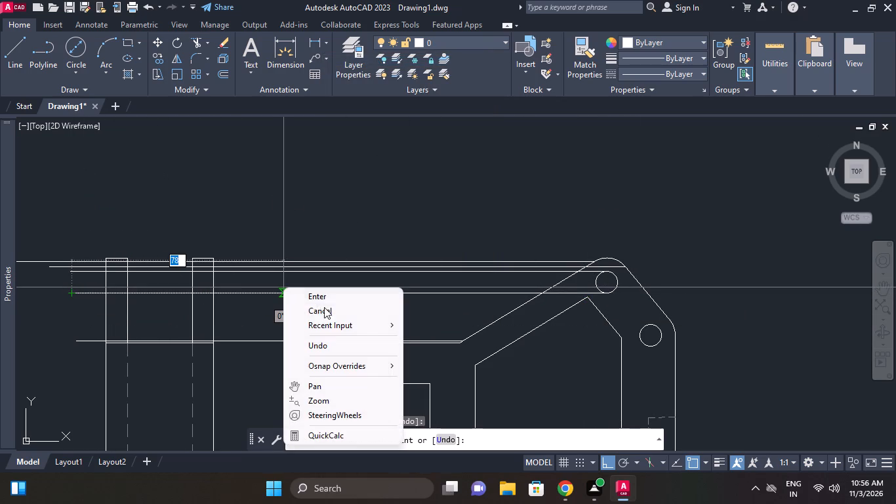
{"action": "left_click", "coordinate": [325, 299]}
Draw a horizontal projection line about 193 units long from the peak of the main view's inner contour past the side view.
{"action": "right_click", "coordinate": [421, 337]}
{"action": "left_click", "coordinate": [485, 78]}
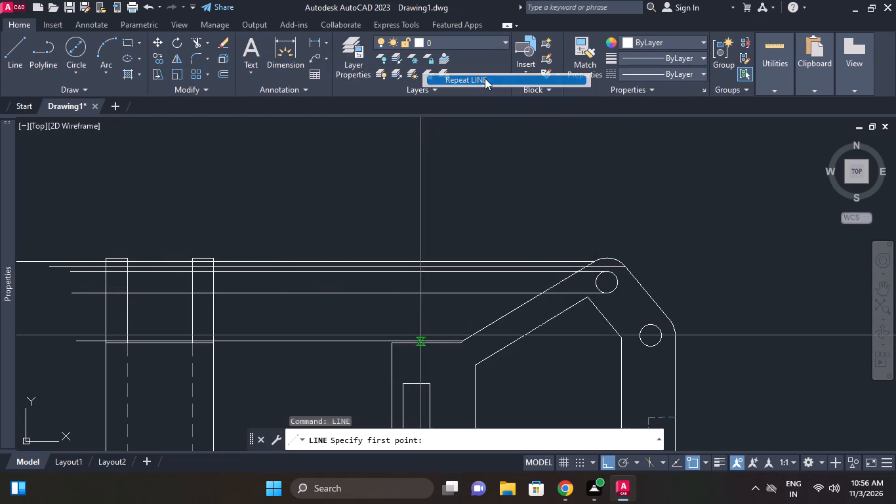
{"action": "middle_click_drag", "start_coordinate": [636, 329], "coordinate": [669, 280]}
{"action": "scroll", "coordinate": [627, 264], "scroll_direction": "up", "scroll_amount": 1}
{"action": "left_click", "coordinate": [622, 237]}
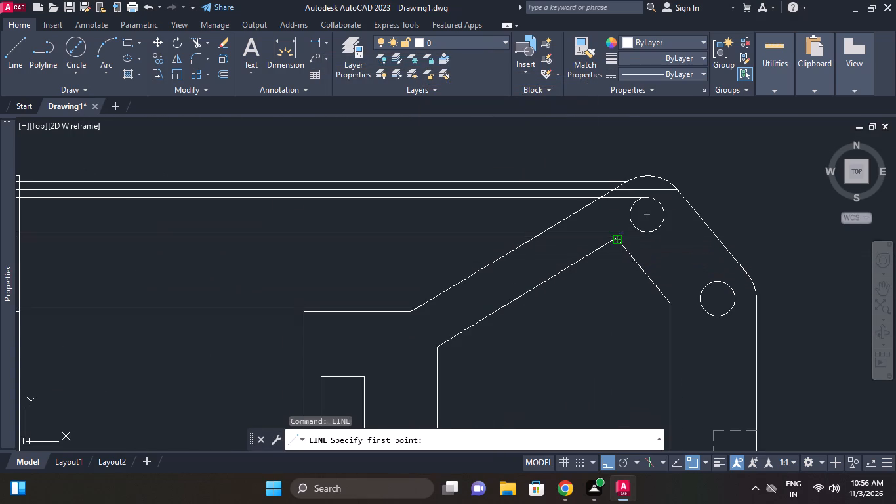
{"action": "middle_click_drag", "start_coordinate": [424, 262], "coordinate": [721, 270]}
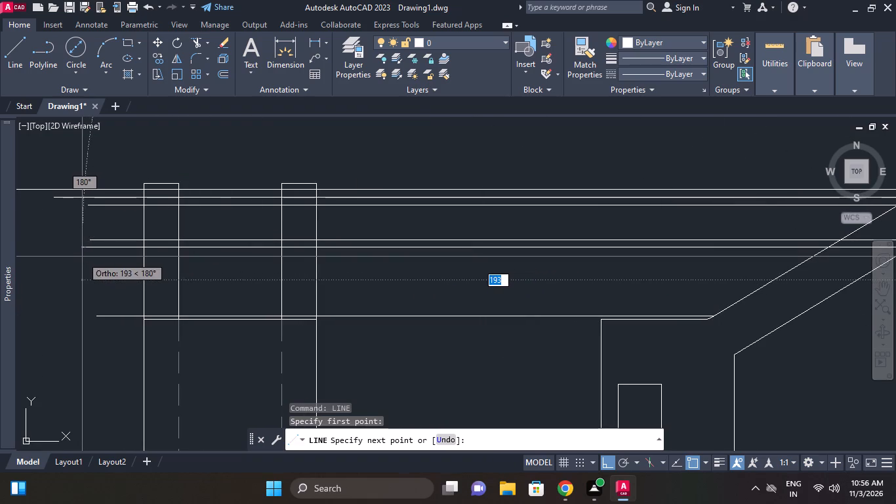
{"action": "left_click", "coordinate": [82, 257]}
{"action": "right_click", "coordinate": [356, 290]}
{"action": "left_click", "coordinate": [407, 296]}
Draw a horizontal projection line from the inner corner where the steep inner edge meets the vertical edge, past the side view.
{"action": "middle_click_drag", "start_coordinate": [397, 308], "coordinate": [396, 308]}
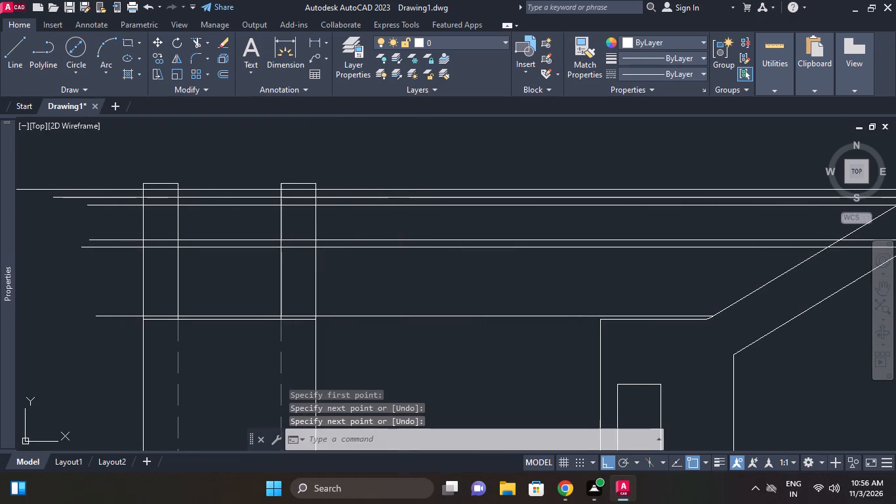
{"action": "middle_click_drag", "start_coordinate": [396, 308], "coordinate": [389, 291]}
{"action": "right_click", "coordinate": [419, 287]}
{"action": "left_click", "coordinate": [479, 26]}
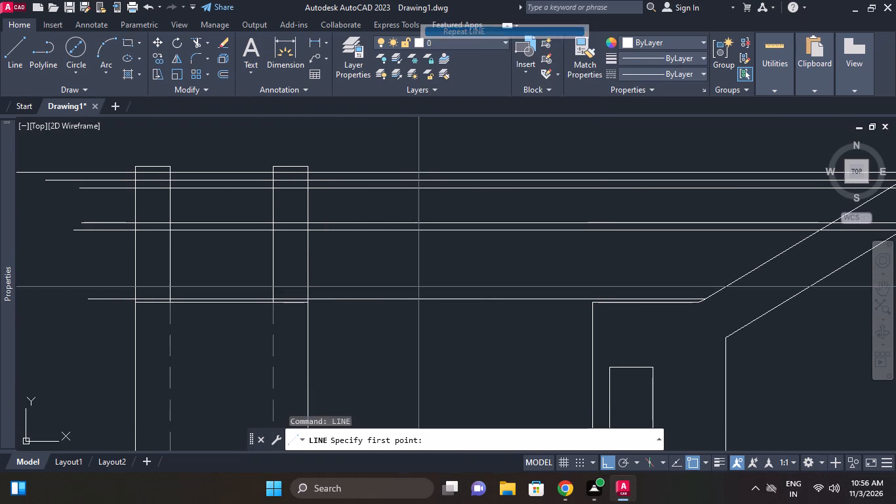
{"action": "scroll", "coordinate": [586, 211], "scroll_direction": "down", "scroll_amount": 1}
{"action": "middle_click_drag", "start_coordinate": [575, 216], "coordinate": [463, 229]}
{"action": "left_click", "coordinate": [707, 272]}
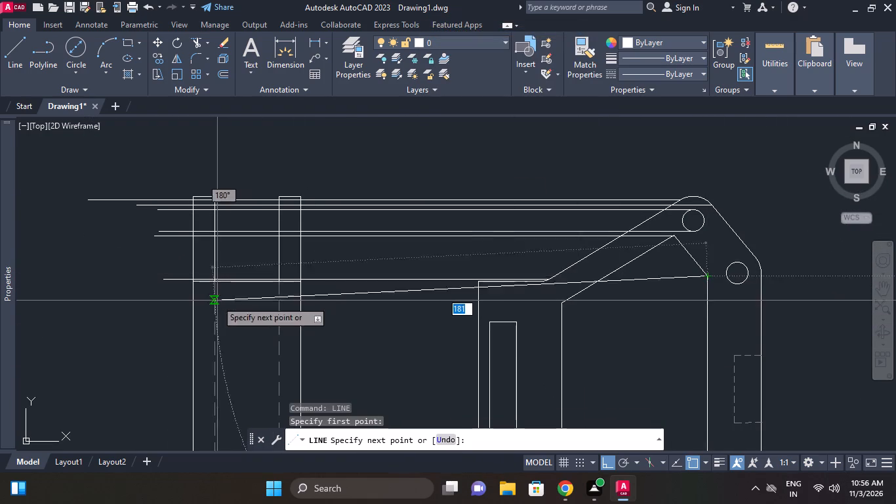
{"action": "scroll", "coordinate": [150, 262], "scroll_direction": "up", "scroll_amount": 1}
{"action": "left_click", "coordinate": [112, 249]}
{"action": "right_click", "coordinate": [193, 273]}
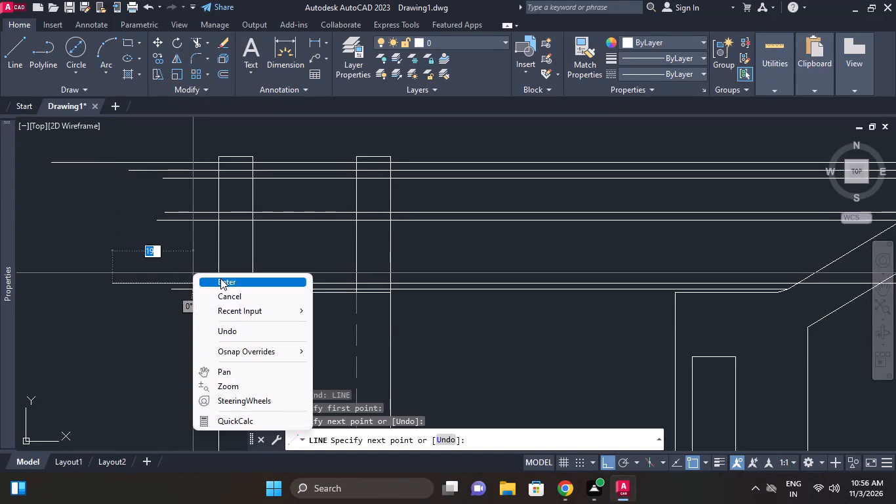
{"action": "left_click", "coordinate": [220, 278]}
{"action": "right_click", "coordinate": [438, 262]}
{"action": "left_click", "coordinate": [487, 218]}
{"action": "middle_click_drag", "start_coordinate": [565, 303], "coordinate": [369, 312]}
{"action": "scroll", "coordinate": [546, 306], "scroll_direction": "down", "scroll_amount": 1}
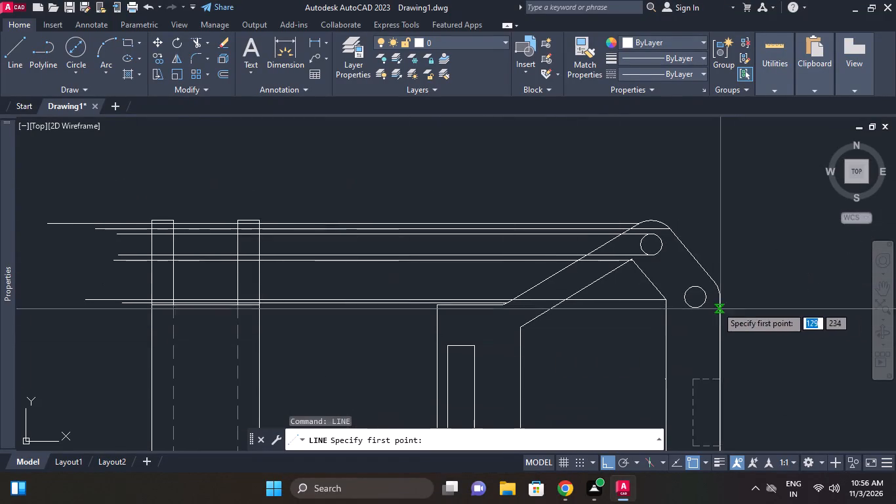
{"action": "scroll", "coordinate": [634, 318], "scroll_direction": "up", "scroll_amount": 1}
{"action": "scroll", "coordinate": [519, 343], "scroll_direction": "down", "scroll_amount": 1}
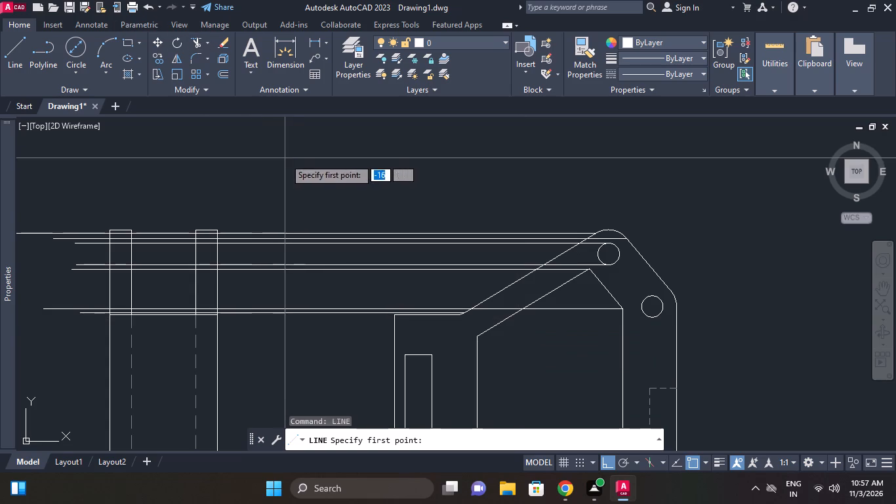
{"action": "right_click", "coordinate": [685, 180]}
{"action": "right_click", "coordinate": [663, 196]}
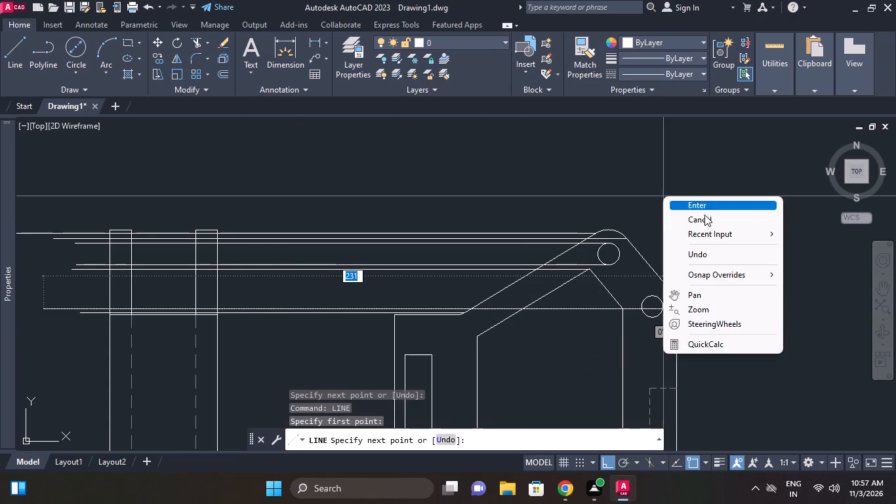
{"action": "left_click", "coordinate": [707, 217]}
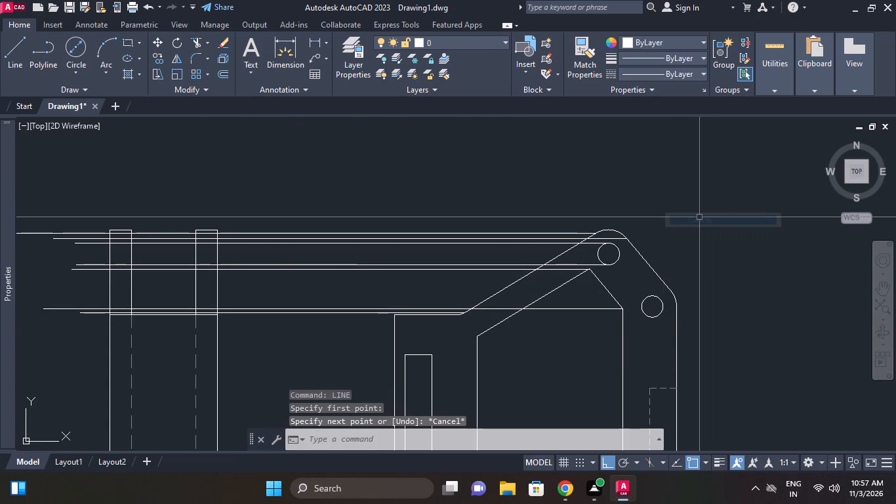
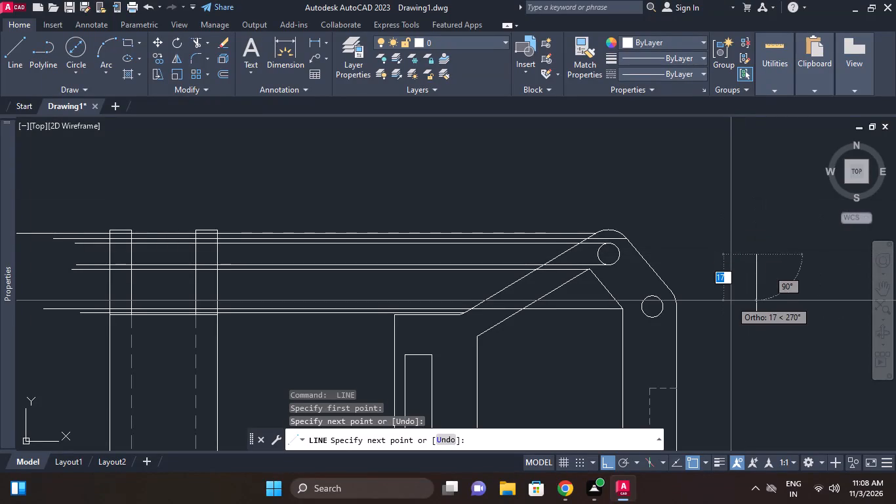
End the line command and erase the stray vertical line drawn beside the main view.
{"action": "right_click", "coordinate": [754, 251]}
{"action": "left_click", "coordinate": [798, 272]}
{"action": "left_click", "coordinate": [754, 266]}
{"action": "right_click", "coordinate": [748, 247]}
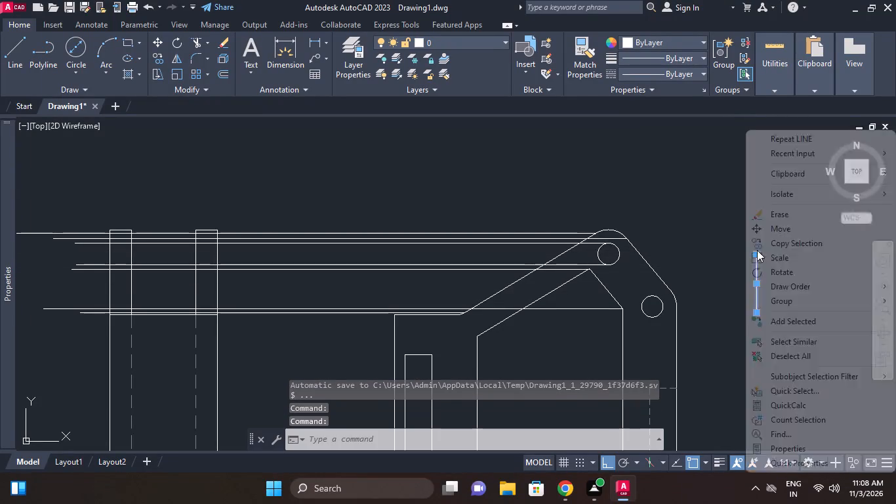
{"action": "left_click", "coordinate": [782, 216]}
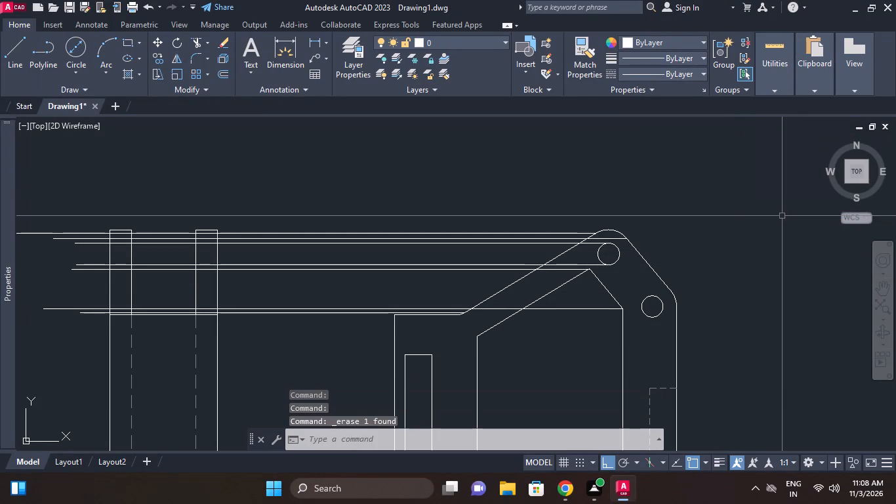
Draw a horizontal projection line about 160 units long from the inner contour's upper corner nearest the slot, past the side view.
{"action": "middle_click_drag", "start_coordinate": [642, 226], "coordinate": [639, 226]}
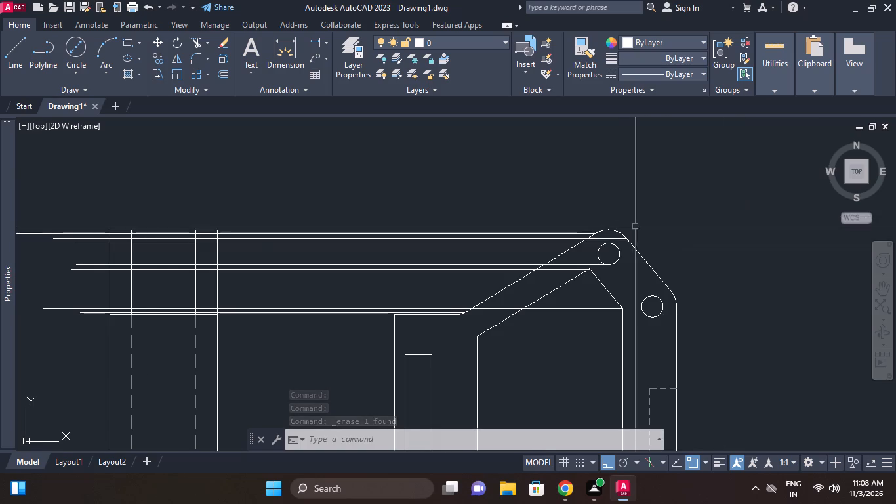
{"action": "middle_click_drag", "start_coordinate": [639, 226], "coordinate": [710, 223]}
{"action": "middle_click_drag", "start_coordinate": [201, 251], "coordinate": [256, 259]}
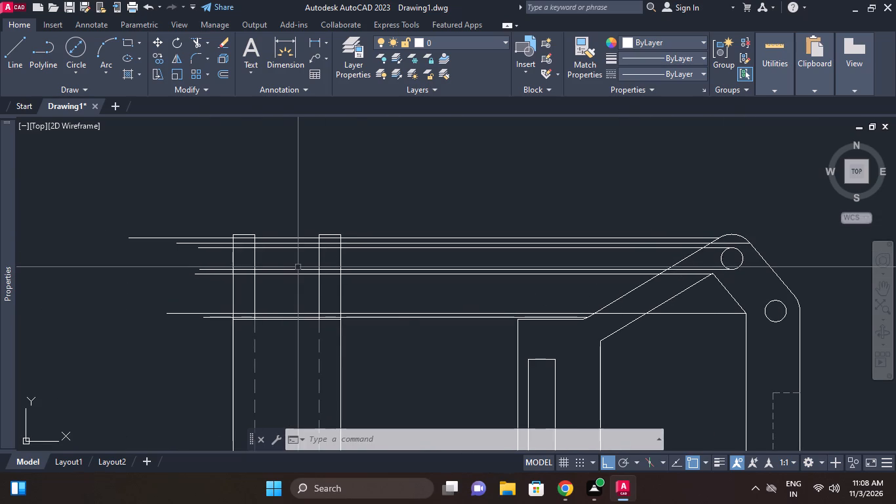
{"action": "scroll", "coordinate": [464, 270], "scroll_direction": "down", "scroll_amount": 1}
{"action": "middle_click_drag", "start_coordinate": [462, 271], "coordinate": [445, 280]}
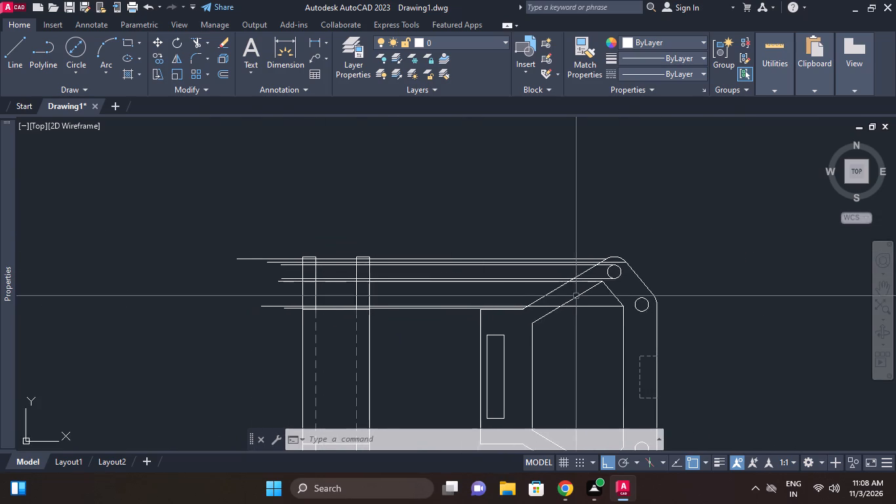
{"action": "middle_click_drag", "start_coordinate": [579, 298], "coordinate": [617, 282]}
{"action": "scroll", "coordinate": [691, 317], "scroll_direction": "up", "scroll_amount": 1}
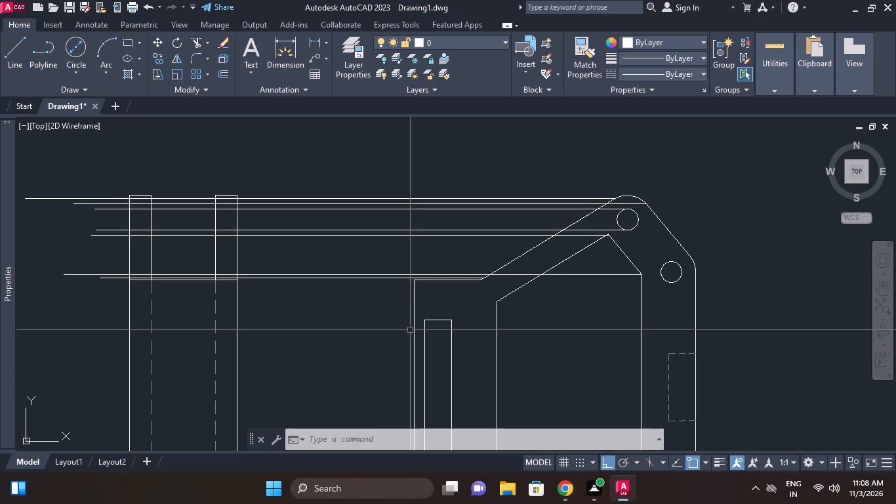
{"action": "key", "text": "l"}
{"action": "key", "text": "space"}
{"action": "middle_click_drag", "start_coordinate": [500, 333], "coordinate": [514, 321]}
{"action": "scroll", "coordinate": [508, 308], "scroll_direction": "up", "scroll_amount": 1}
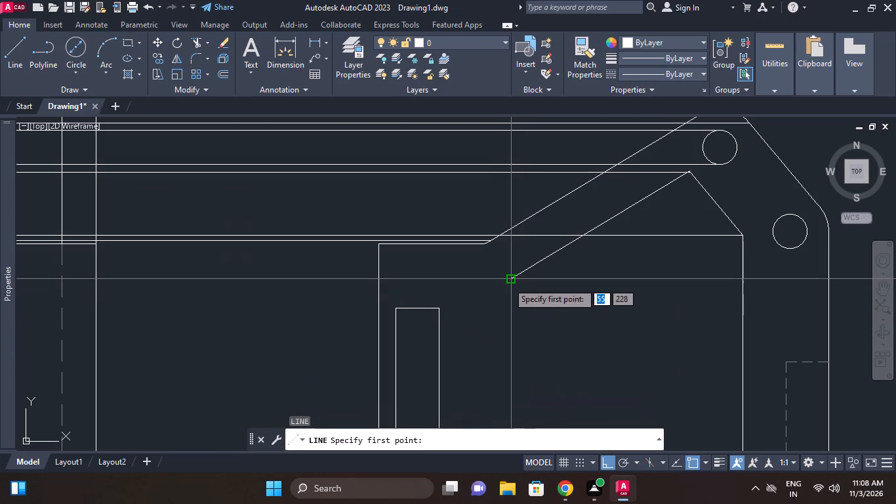
{"action": "left_click", "coordinate": [508, 281]}
{"action": "middle_click_drag", "start_coordinate": [280, 276], "coordinate": [461, 270]}
{"action": "middle_click_drag", "start_coordinate": [39, 283], "coordinate": [75, 286]}
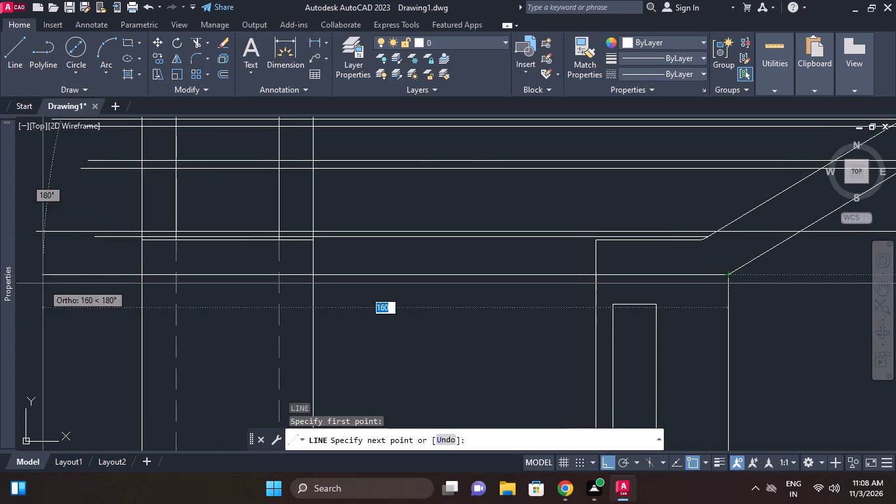
{"action": "left_click", "coordinate": [43, 283]}
{"action": "right_click", "coordinate": [211, 262]}
{"action": "left_click", "coordinate": [249, 268]}
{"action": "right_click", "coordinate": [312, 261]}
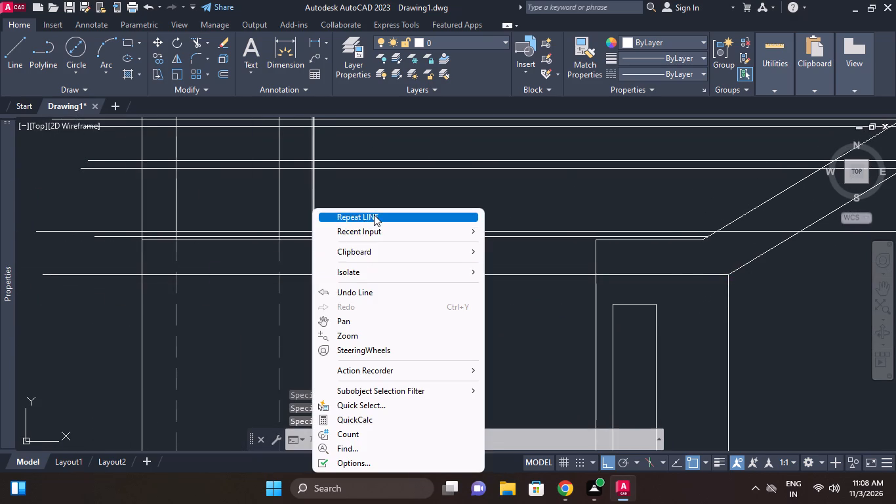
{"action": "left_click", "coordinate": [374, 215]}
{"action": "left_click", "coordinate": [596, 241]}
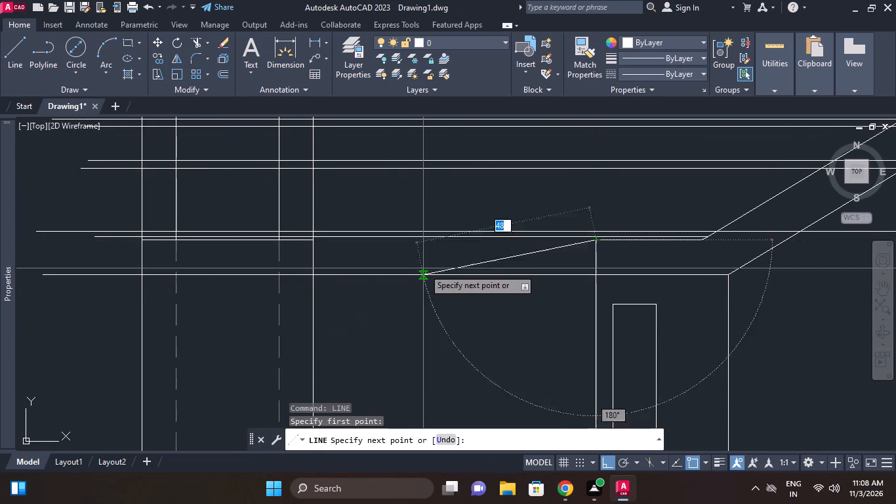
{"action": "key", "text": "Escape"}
Draw a horizontal projection line from the upper corner of the main view's rectangular slot past the side view.
{"action": "key", "text": "space"}
{"action": "middle_click_drag", "start_coordinate": [433, 281], "coordinate": [458, 240]}
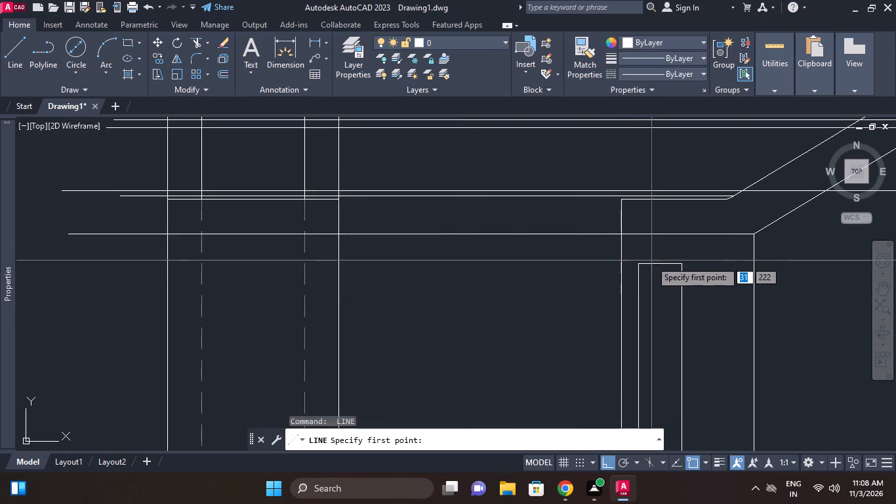
{"action": "left_click", "coordinate": [637, 262]}
{"action": "middle_click_drag", "start_coordinate": [373, 268], "coordinate": [543, 235]}
{"action": "left_click", "coordinate": [184, 268]}
{"action": "right_click", "coordinate": [239, 257]}
{"action": "left_click", "coordinate": [269, 264]}
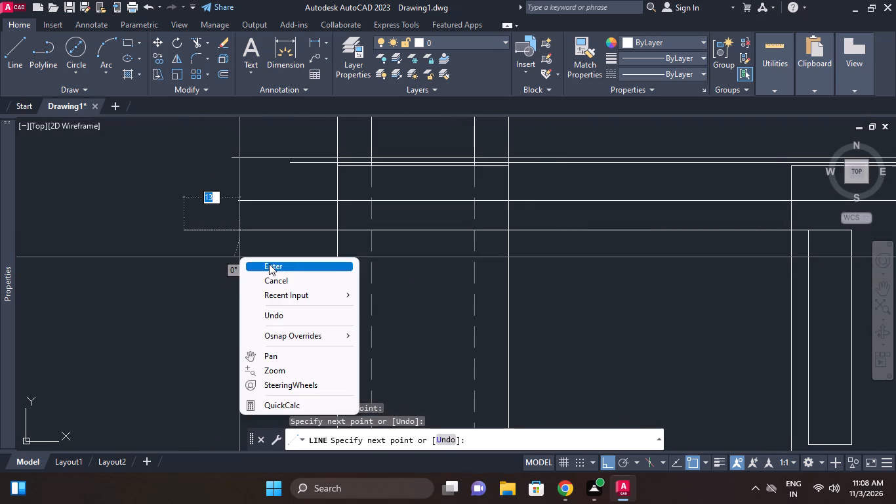
Draw a horizontal projection line about 140 units long from the slot's lower corner past the side view.
{"action": "right_click", "coordinate": [271, 264]}
{"action": "left_click", "coordinate": [307, 222]}
{"action": "scroll", "coordinate": [353, 248], "scroll_direction": "down", "scroll_amount": 1}
{"action": "middle_click_drag", "start_coordinate": [353, 248], "coordinate": [331, 205]}
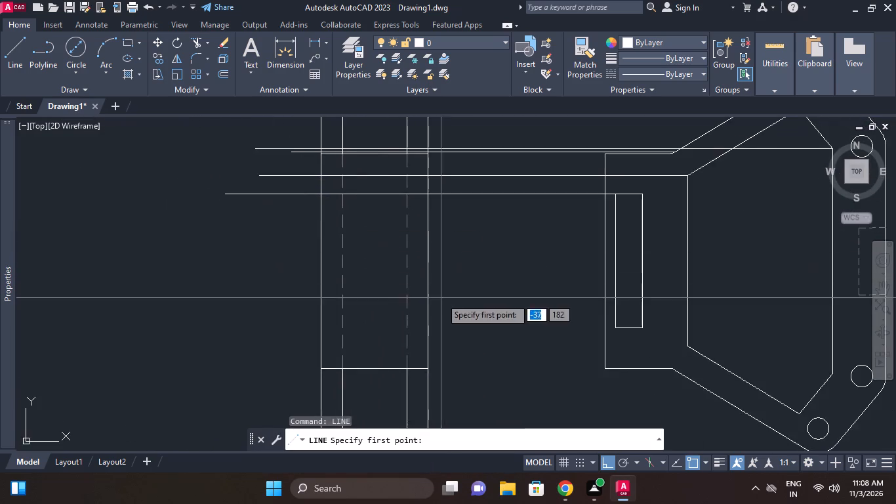
{"action": "middle_click_drag", "start_coordinate": [441, 298], "coordinate": [410, 296]}
{"action": "left_click", "coordinate": [584, 329]}
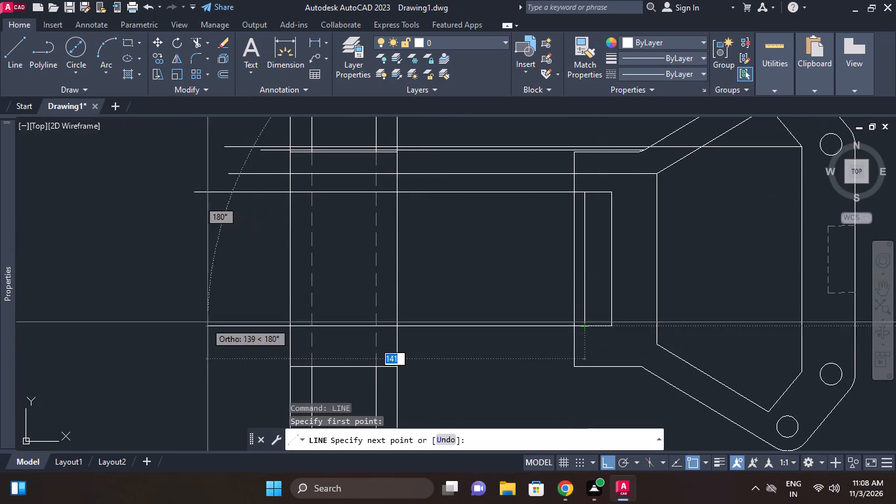
{"action": "left_click", "coordinate": [202, 312]}
{"action": "right_click", "coordinate": [221, 283]}
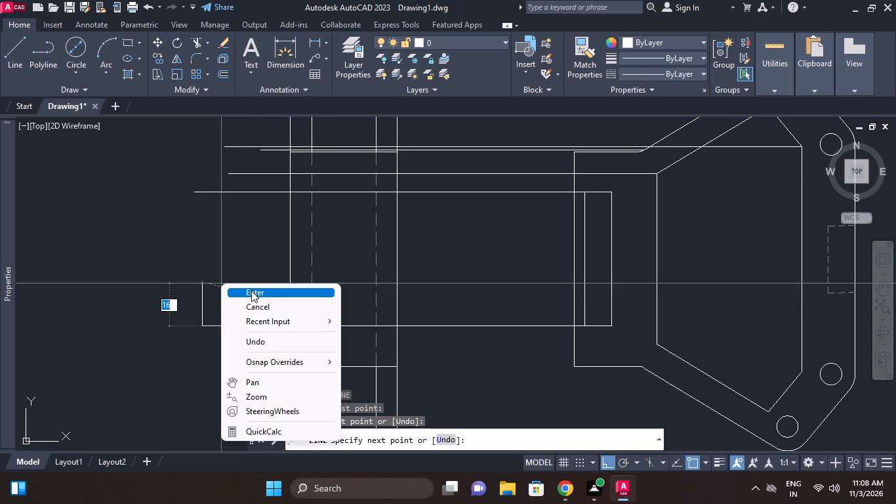
{"action": "left_click", "coordinate": [251, 291]}
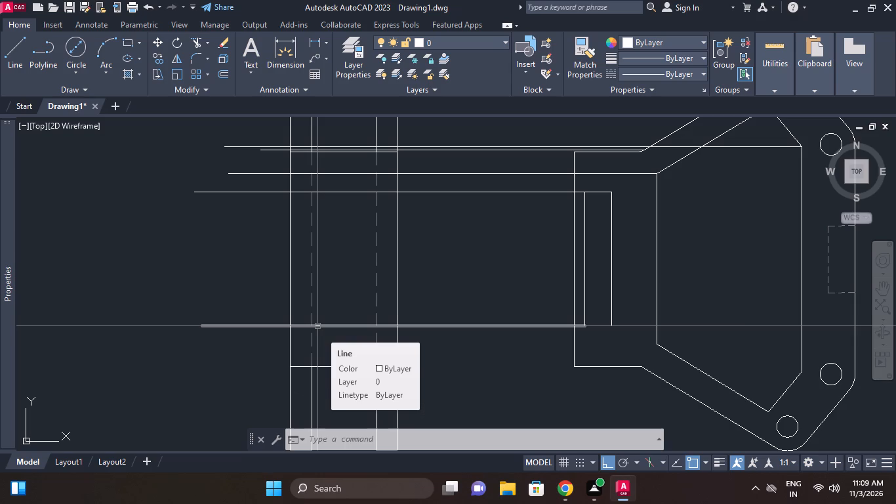
Draw a horizontal projection line from the inner contour's lower corner nearest the slot, past the side view.
{"action": "scroll", "coordinate": [188, 503], "scroll_direction": "down", "scroll_amount": 1}
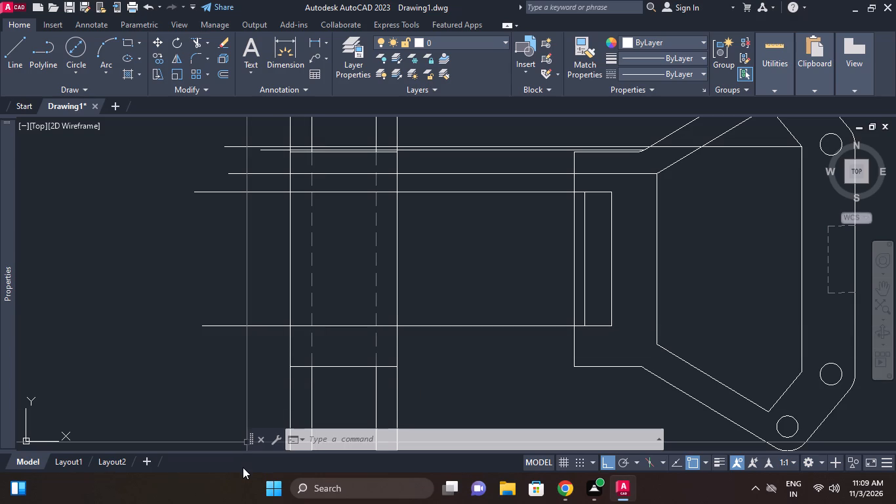
{"action": "scroll", "coordinate": [337, 338], "scroll_direction": "down", "scroll_amount": 1}
{"action": "middle_click_drag", "start_coordinate": [336, 337], "coordinate": [327, 329]}
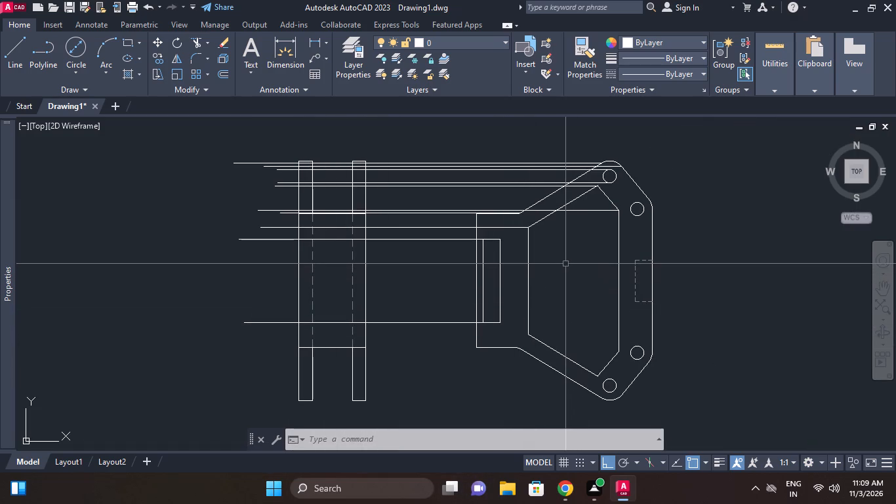
{"action": "right_click", "coordinate": [565, 264]}
{"action": "left_click", "coordinate": [607, 222]}
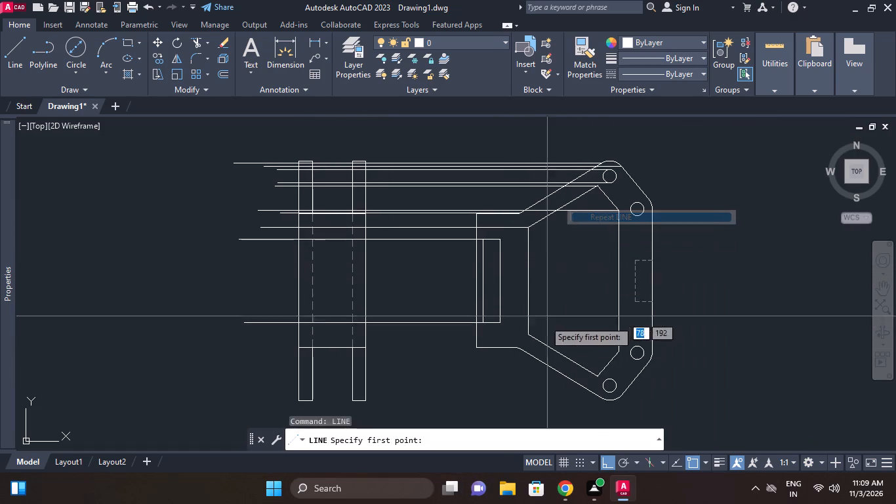
{"action": "left_click", "coordinate": [532, 335]}
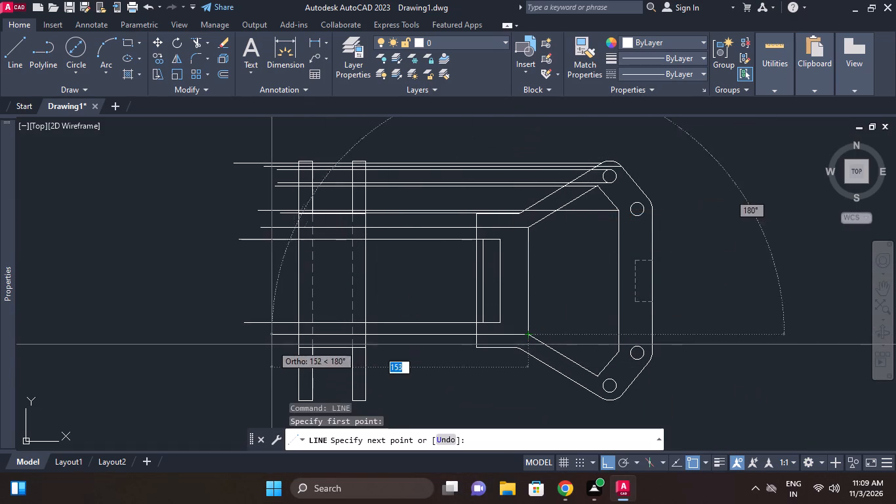
{"action": "left_click", "coordinate": [239, 339]}
{"action": "right_click", "coordinate": [427, 266]}
{"action": "left_click", "coordinate": [447, 274]}
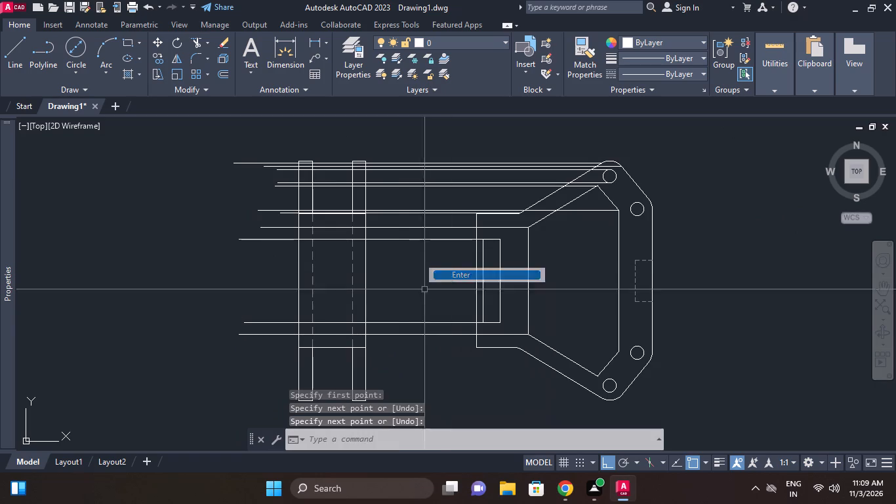
Trim the slot's upper and lower projection lines on both sides of the side view, keeping the segments inside its outline.
{"action": "middle_click_drag", "start_coordinate": [407, 318], "coordinate": [411, 294]}
{"action": "middle_click", "coordinate": [407, 306]}
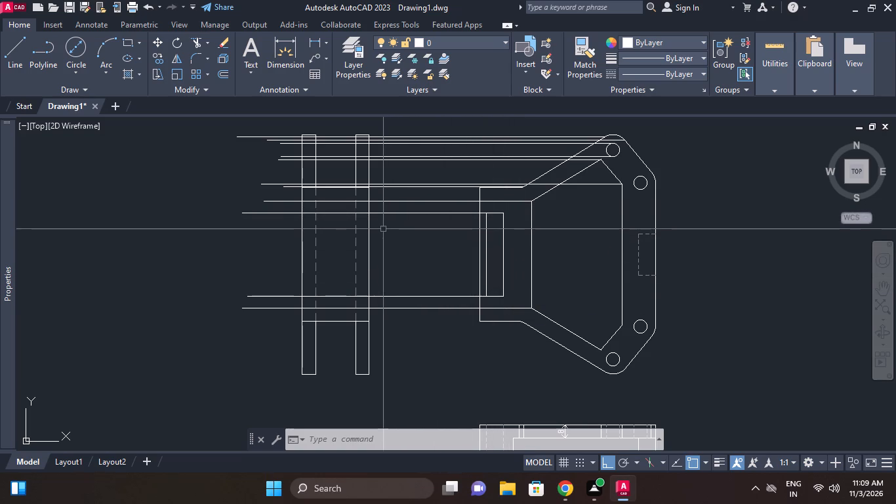
{"action": "left_click", "coordinate": [197, 46]}
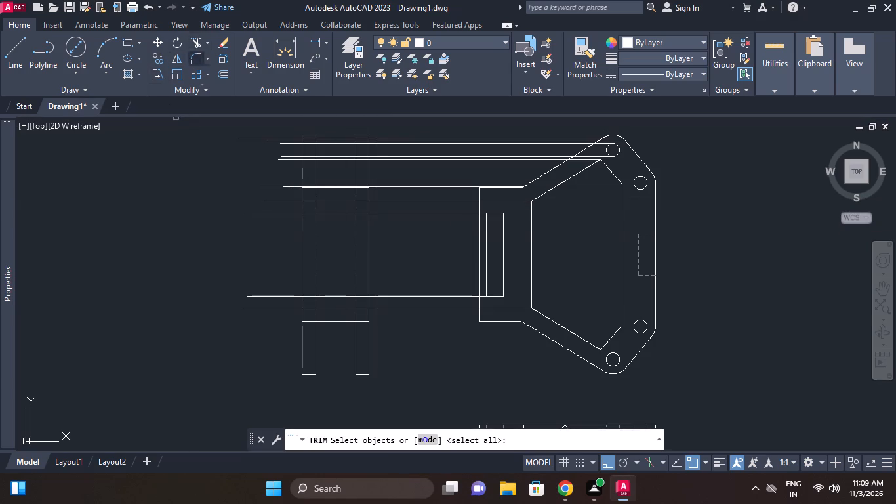
{"action": "right_click", "coordinate": [201, 195]}
{"action": "left_click", "coordinate": [222, 203]}
{"action": "scroll", "coordinate": [269, 218], "scroll_direction": "up", "scroll_amount": 1}
{"action": "left_click", "coordinate": [296, 211]}
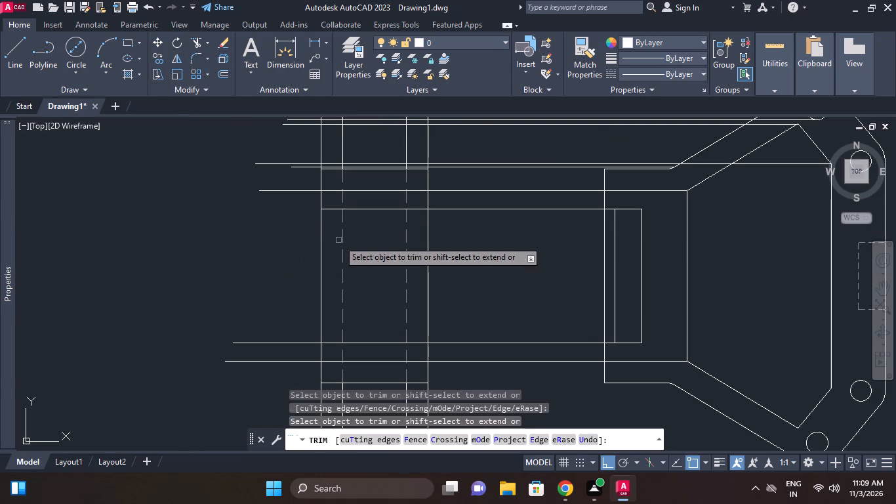
{"action": "left_click", "coordinate": [432, 207]}
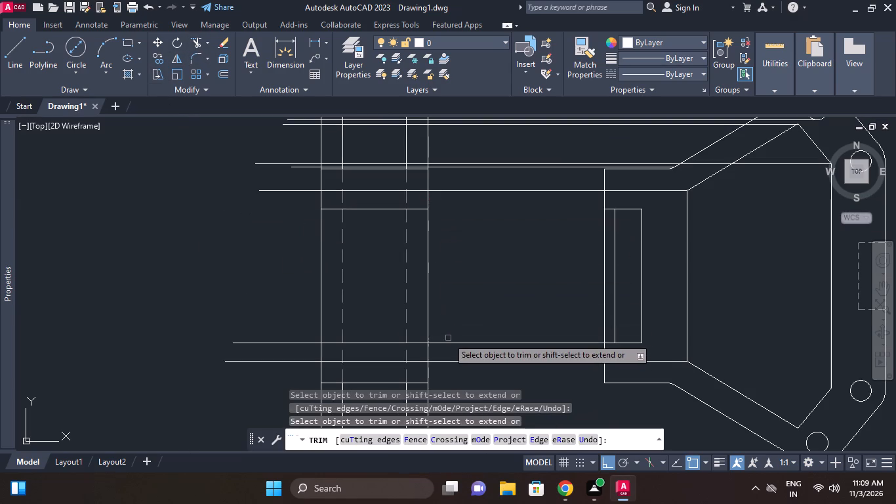
{"action": "left_click", "coordinate": [448, 338]}
{"action": "left_click", "coordinate": [438, 345]}
{"action": "left_click", "coordinate": [301, 343]}
{"action": "middle_click", "coordinate": [417, 260]}
{"action": "scroll", "coordinate": [417, 260], "scroll_direction": "down", "scroll_amount": 1}
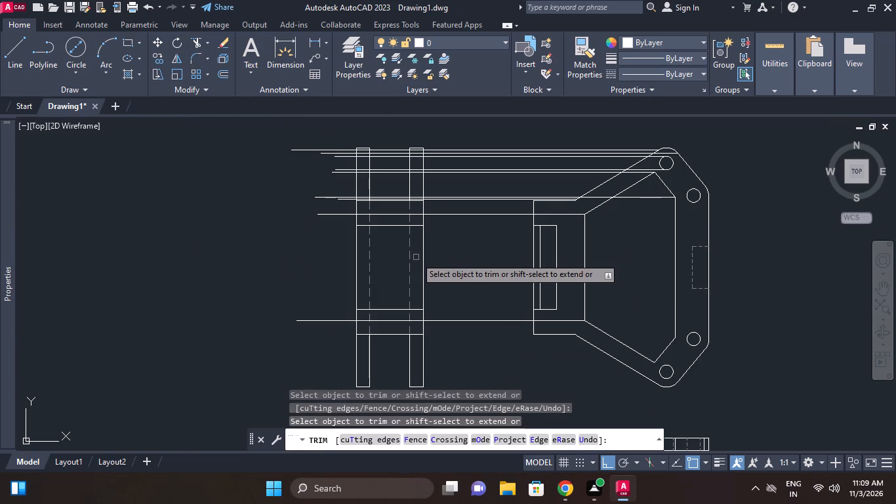
{"action": "key", "text": "Escape"}
Match the two slot lines in the side view to the properties of the existing vertical hidden line.
{"action": "middle_click_drag", "start_coordinate": [416, 257], "coordinate": [417, 244]}
{"action": "scroll", "coordinate": [413, 241], "scroll_direction": "up", "scroll_amount": 1}
{"action": "left_click", "coordinate": [408, 229]}
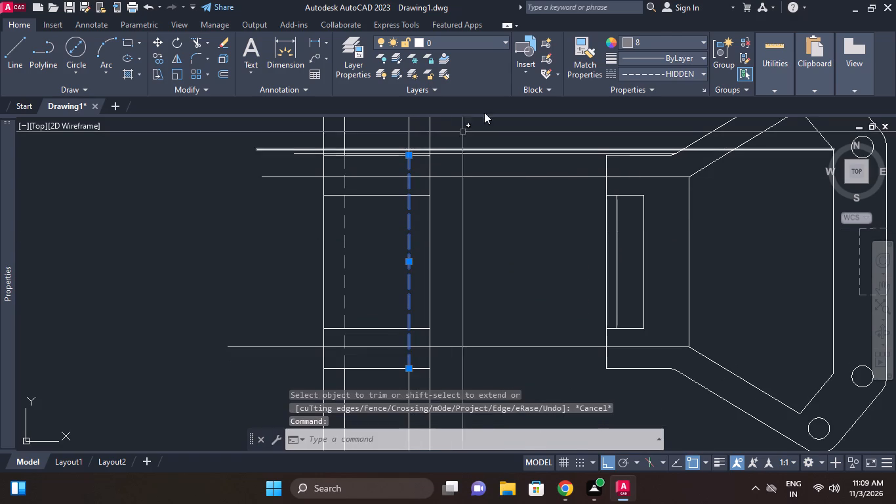
{"action": "left_click", "coordinate": [584, 46]}
{"action": "left_click", "coordinate": [404, 196]}
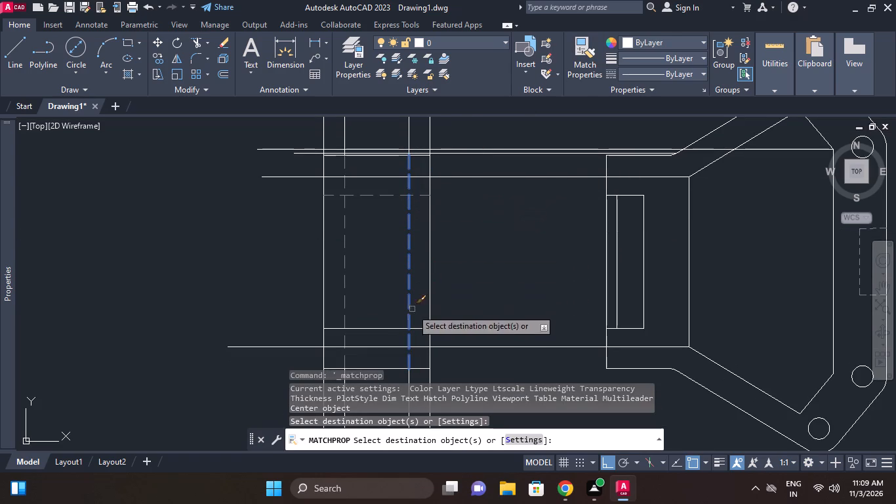
{"action": "left_click", "coordinate": [395, 326]}
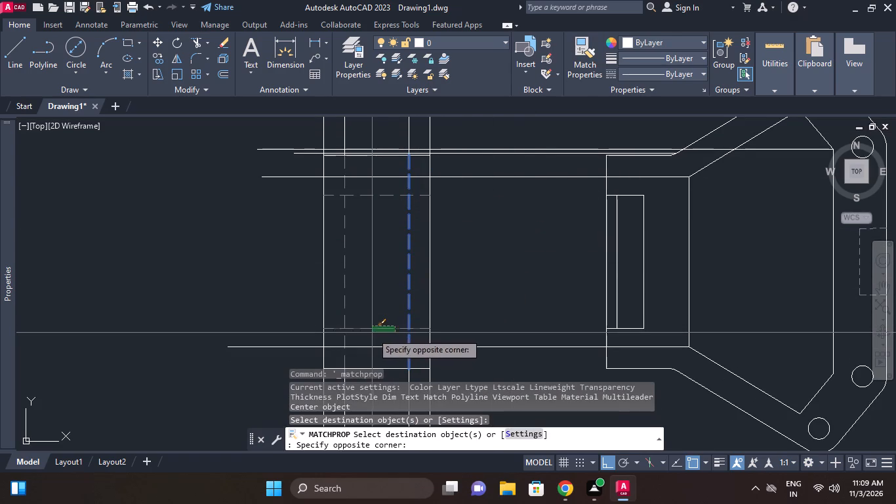
{"action": "left_click", "coordinate": [372, 333]}
{"action": "key", "text": "Escape"}
Draw a horizontal projection line about 255 units long from the inner contour's lowest corner past the side view.
{"action": "middle_click", "coordinate": [492, 291]}
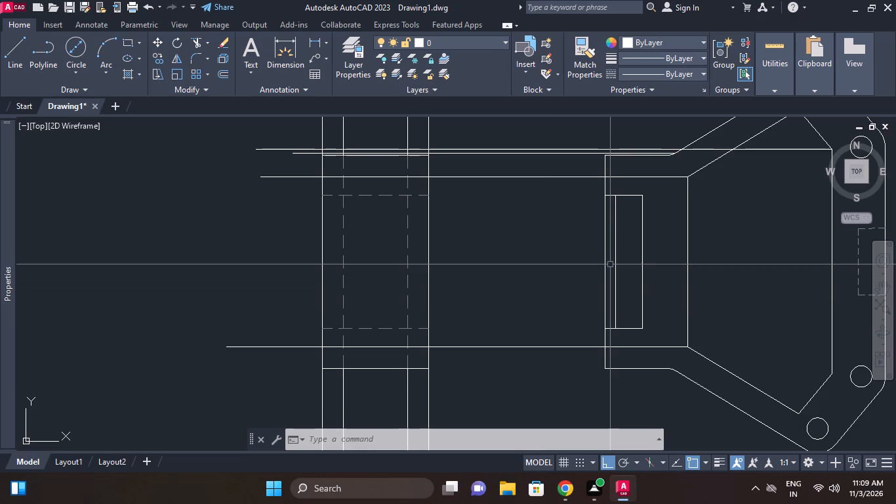
{"action": "scroll", "coordinate": [607, 270], "scroll_direction": "down", "scroll_amount": 1}
{"action": "middle_click_drag", "start_coordinate": [607, 270], "coordinate": [603, 276]}
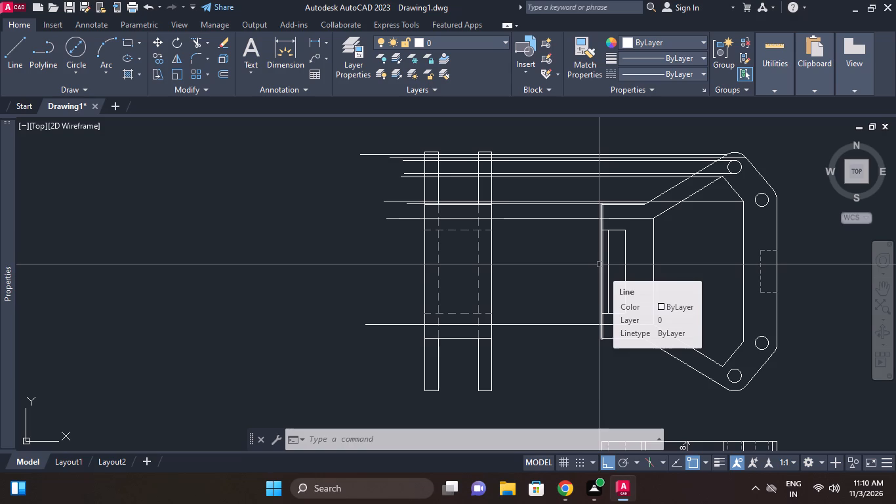
{"action": "scroll", "coordinate": [734, 199], "scroll_direction": "up", "scroll_amount": 1}
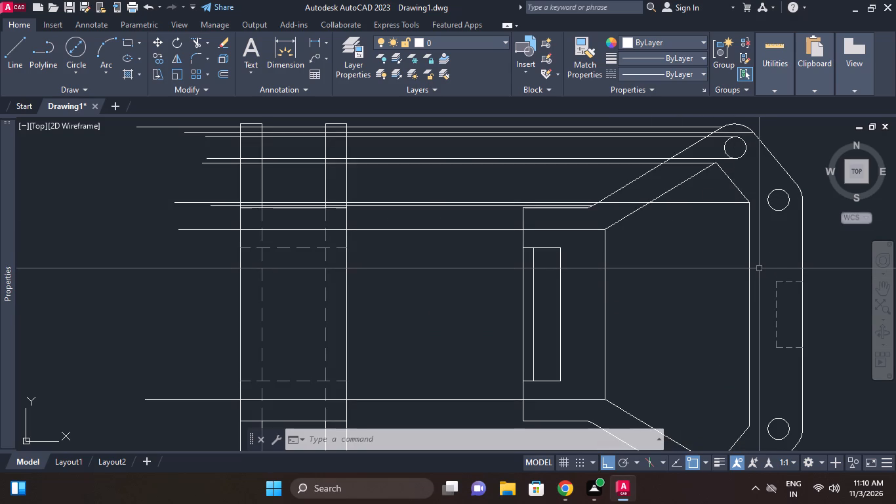
{"action": "middle_click_drag", "start_coordinate": [744, 183], "coordinate": [737, 159]}
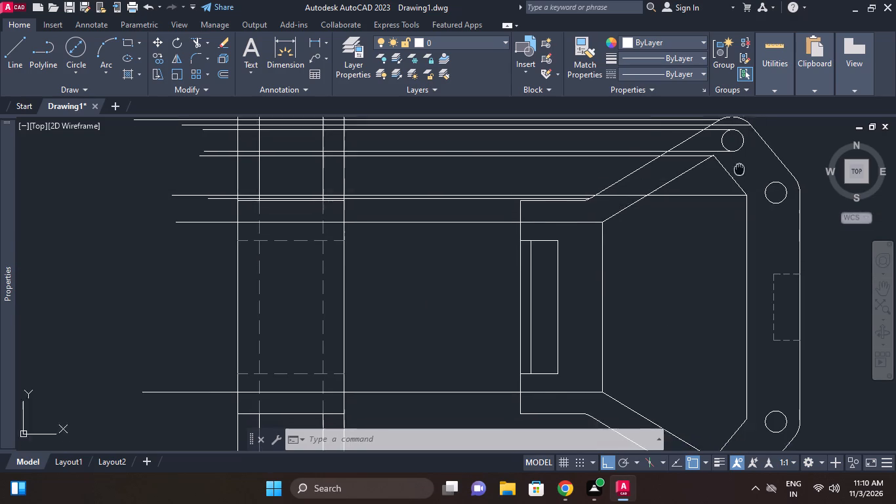
{"action": "middle_click_drag", "start_coordinate": [737, 159], "coordinate": [720, 97]}
{"action": "middle_click_drag", "start_coordinate": [717, 178], "coordinate": [717, 152]}
{"action": "right_click", "coordinate": [622, 175]}
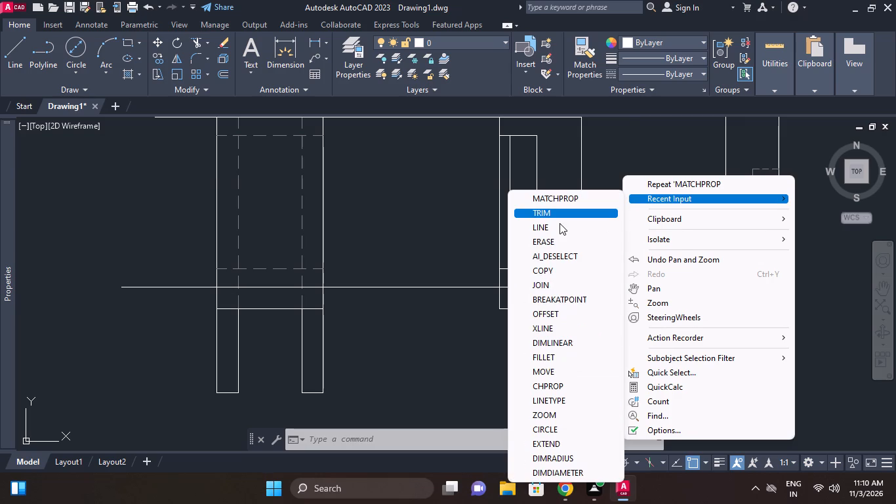
{"action": "left_click", "coordinate": [560, 223]}
{"action": "middle_click_drag", "start_coordinate": [528, 247], "coordinate": [557, 178]}
{"action": "scroll", "coordinate": [527, 236], "scroll_direction": "down", "scroll_amount": 1}
{"action": "middle_click_drag", "start_coordinate": [497, 274], "coordinate": [544, 243]}
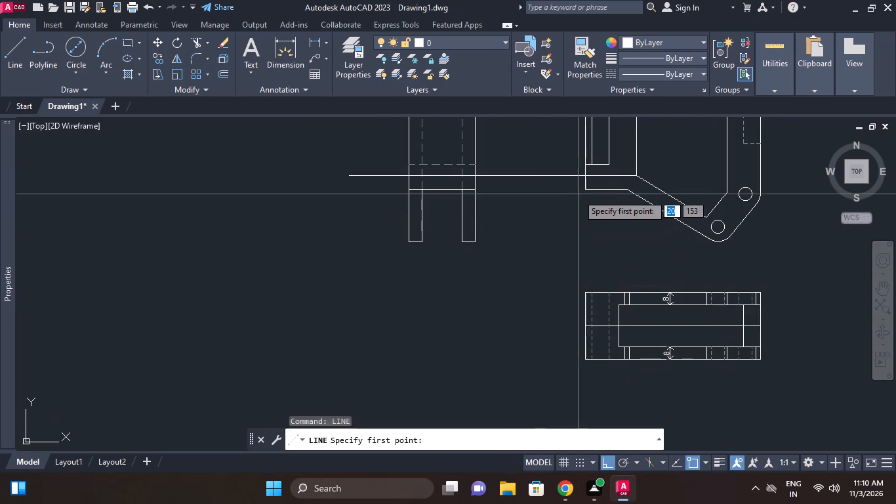
{"action": "scroll", "coordinate": [579, 194], "scroll_direction": "up", "scroll_amount": 2}
{"action": "middle_click_drag", "start_coordinate": [601, 219], "coordinate": [599, 241]}
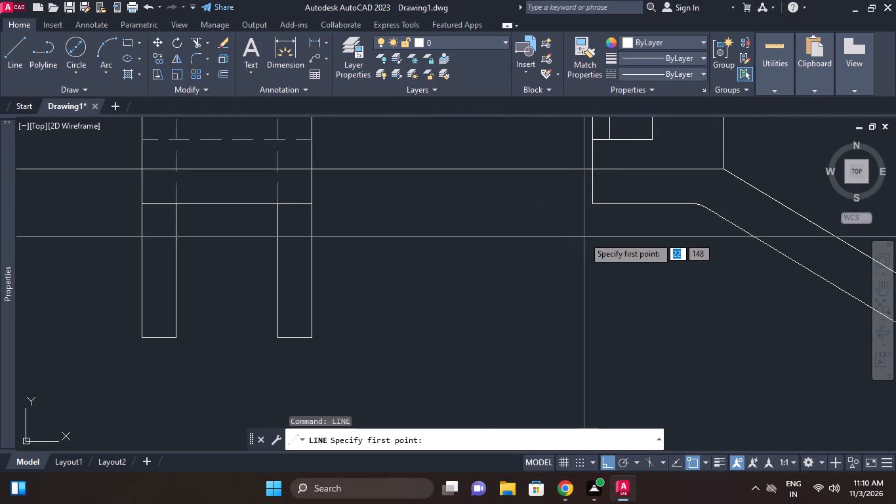
{"action": "scroll", "coordinate": [582, 237], "scroll_direction": "down", "scroll_amount": 2}
{"action": "middle_click_drag", "start_coordinate": [571, 249], "coordinate": [561, 277]}
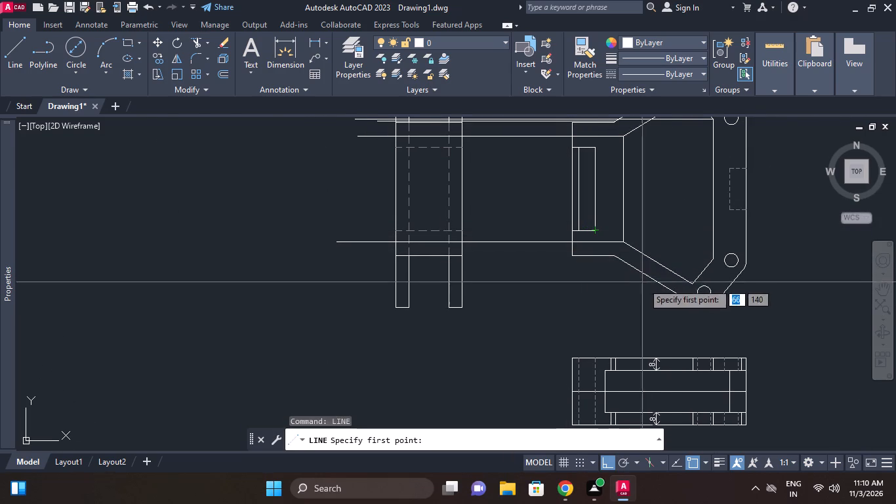
{"action": "left_click", "coordinate": [693, 280]}
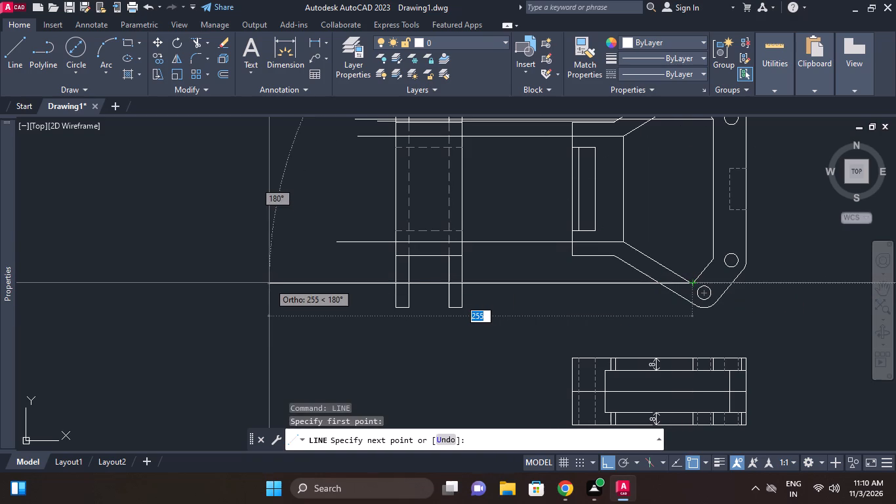
{"action": "left_click", "coordinate": [268, 283]}
{"action": "right_click", "coordinate": [309, 245]}
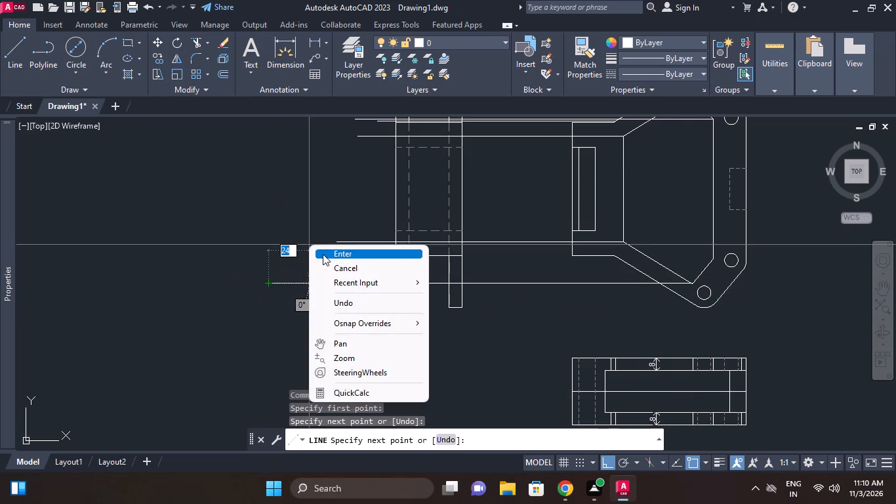
{"action": "left_click", "coordinate": [323, 254]}
Draw a horizontal projection line about 211 units long from the lower end of the inner contour's far vertical edge past the side view.
{"action": "right_click", "coordinate": [458, 262]}
{"action": "left_click", "coordinate": [516, 219]}
{"action": "scroll", "coordinate": [682, 280], "scroll_direction": "up", "scroll_amount": 1}
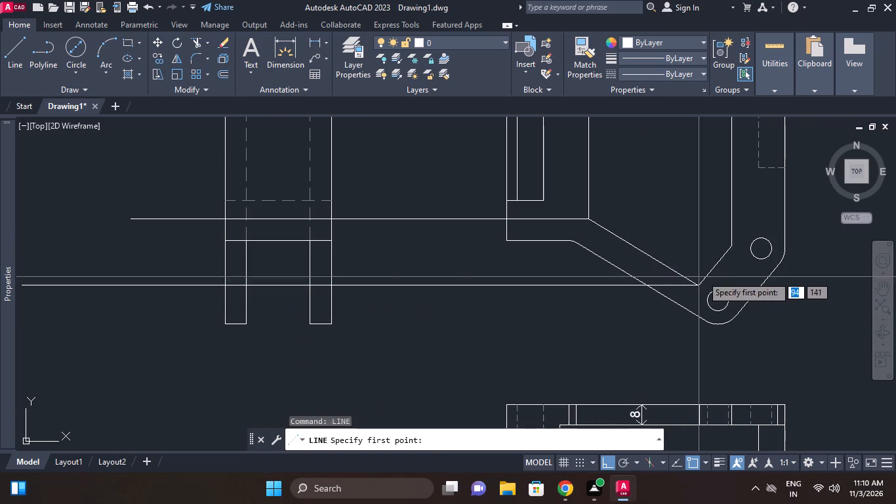
{"action": "left_click", "coordinate": [732, 245]}
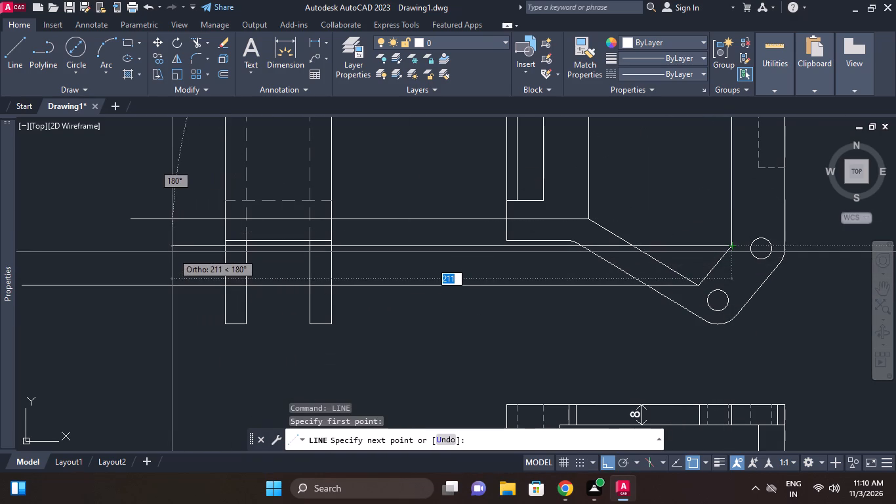
{"action": "left_click", "coordinate": [171, 249]}
{"action": "right_click", "coordinate": [201, 254]}
{"action": "left_click", "coordinate": [234, 261]}
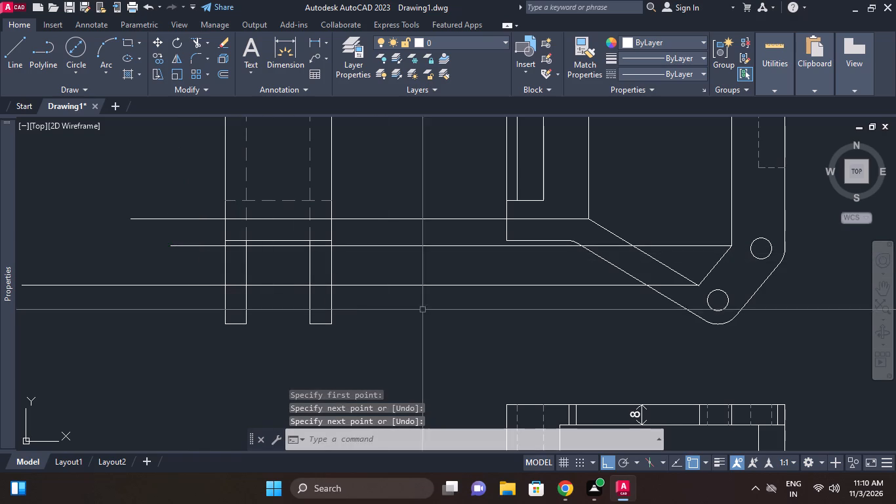
Draw a horizontal projection line from the top quadrant of the main view's lowest hole past the side view.
{"action": "middle_click_drag", "start_coordinate": [625, 278], "coordinate": [469, 236]}
{"action": "right_click", "coordinate": [386, 287]}
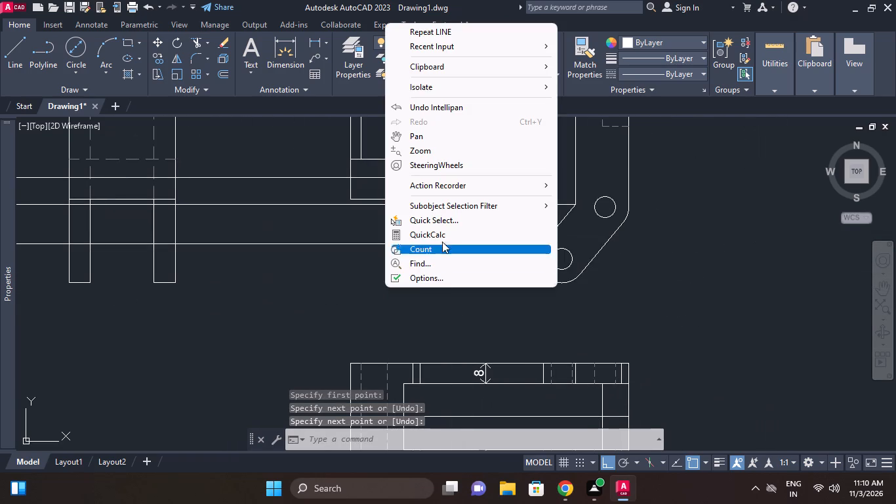
{"action": "left_click", "coordinate": [430, 37]}
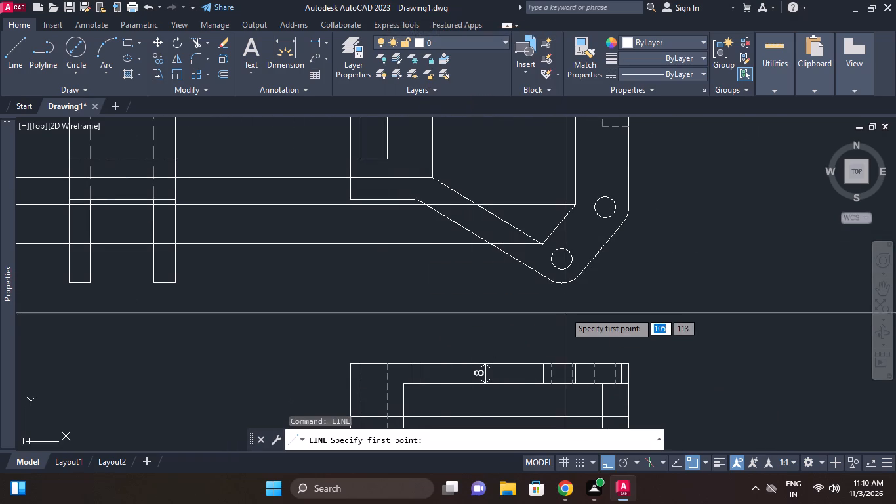
{"action": "left_click", "coordinate": [556, 250]}
{"action": "middle_click_drag", "start_coordinate": [138, 281], "coordinate": [331, 282]}
{"action": "left_click", "coordinate": [163, 283]}
{"action": "right_click", "coordinate": [200, 276]}
{"action": "left_click", "coordinate": [256, 276]}
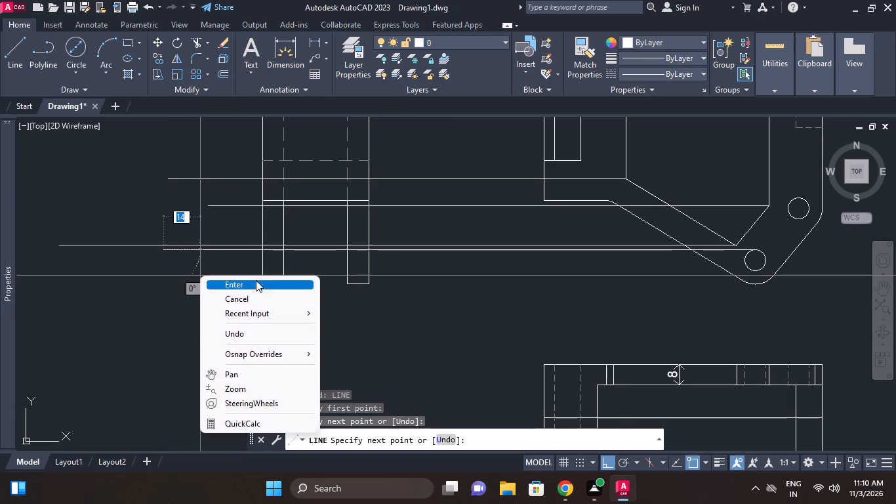
{"action": "left_click", "coordinate": [256, 282]}
Draw a horizontal projection line from the bottom quadrant of the main view's lowest hole past the side view.
{"action": "right_click", "coordinate": [699, 301]}
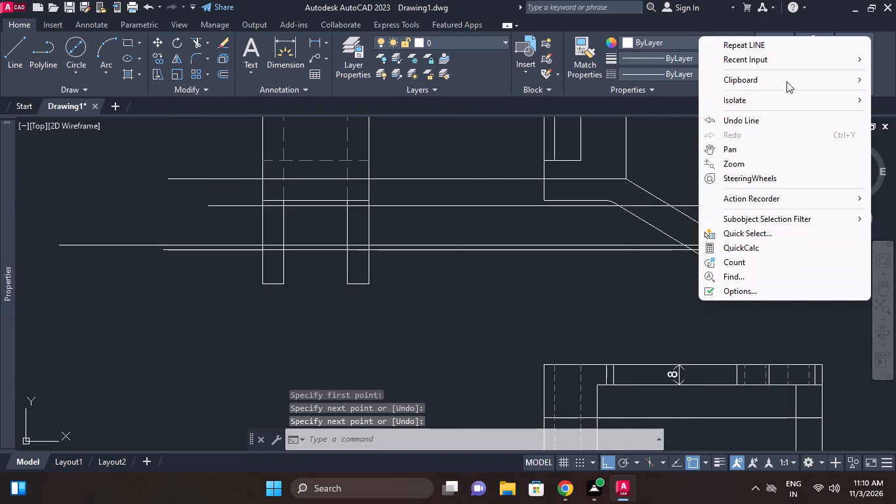
{"action": "left_click", "coordinate": [779, 49]}
{"action": "left_click", "coordinate": [758, 270]}
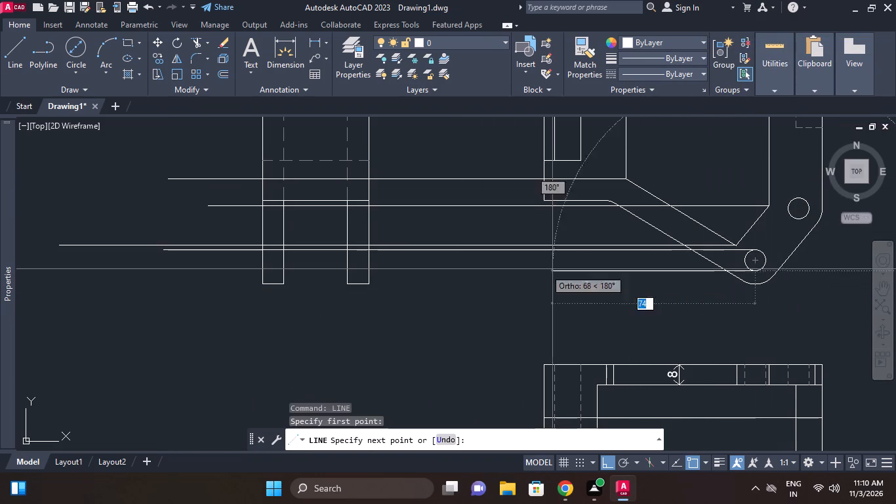
{"action": "left_click", "coordinate": [191, 270]}
{"action": "right_click", "coordinate": [218, 252]}
{"action": "left_click", "coordinate": [247, 255]}
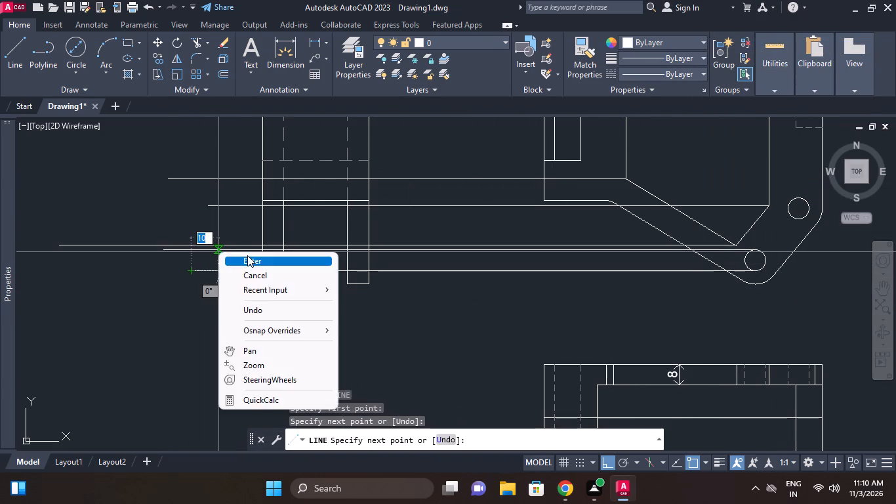
Draw a horizontal projection line about 231 units long from the bottom quadrant of the second-lowest hole past the side view.
{"action": "right_click", "coordinate": [449, 206]}
{"action": "left_click", "coordinate": [491, 211]}
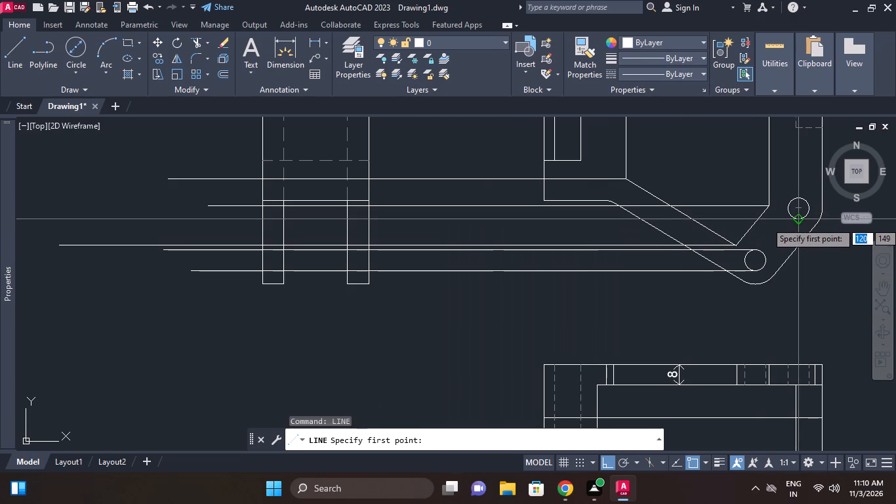
{"action": "left_click", "coordinate": [802, 222]}
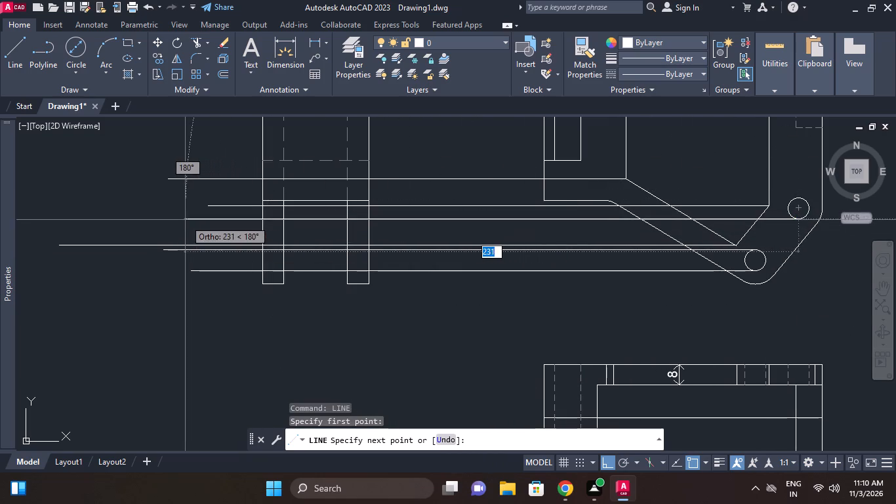
{"action": "left_click", "coordinate": [184, 219]}
{"action": "right_click", "coordinate": [175, 199]}
{"action": "left_click", "coordinate": [212, 208]}
Draw a horizontal projection line from the top of the second-lowest hole past the side view.
{"action": "right_click", "coordinate": [414, 144]}
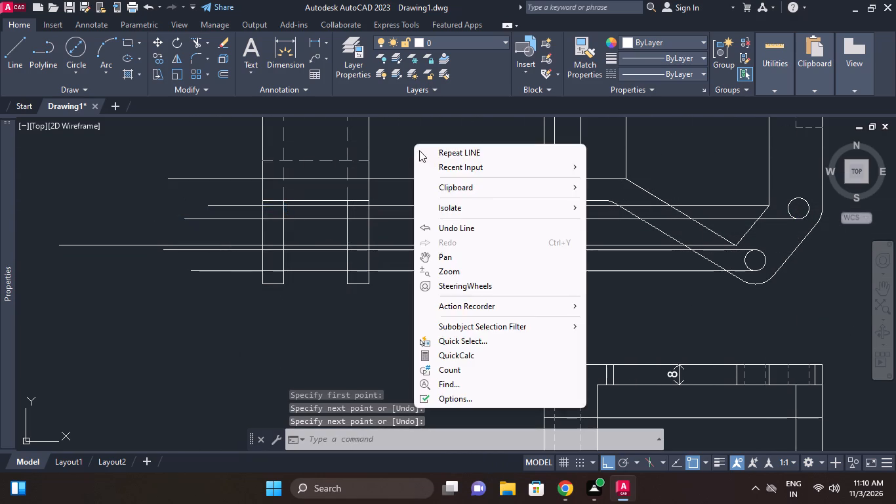
{"action": "left_click", "coordinate": [429, 151]}
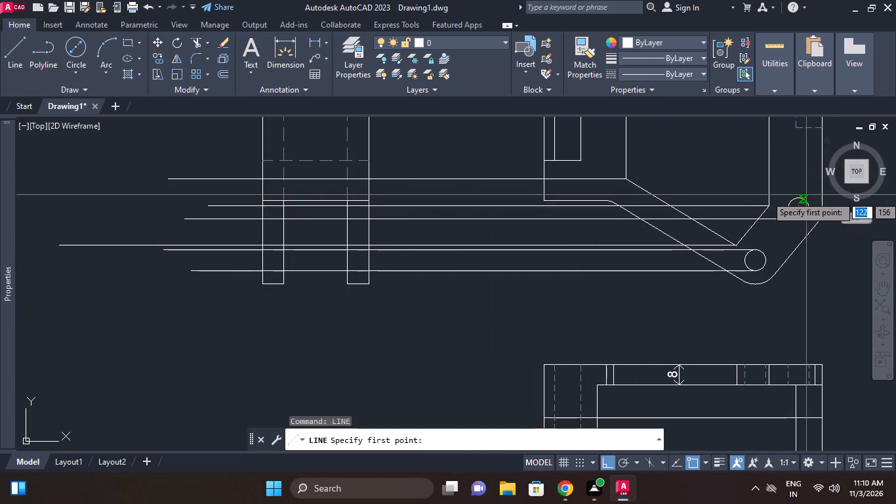
{"action": "left_click", "coordinate": [802, 198]}
{"action": "scroll", "coordinate": [243, 178], "scroll_direction": "up", "scroll_amount": 2}
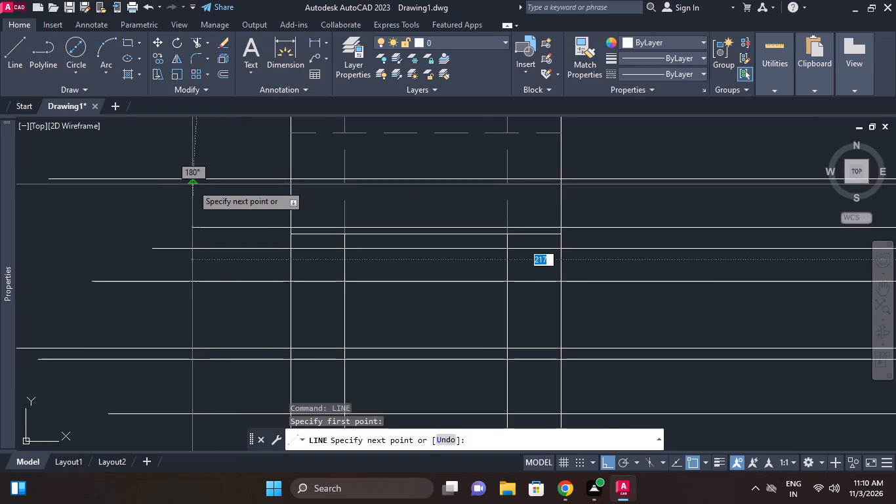
{"action": "left_click", "coordinate": [163, 205]}
{"action": "right_click", "coordinate": [241, 207]}
{"action": "left_click", "coordinate": [263, 213]}
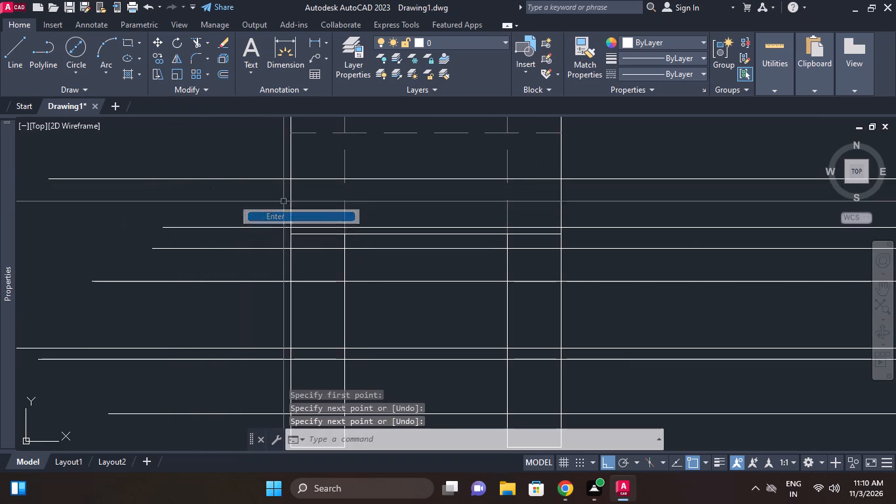
Trim the six new projection lines back to the side view's edge facing the main view.
{"action": "scroll", "coordinate": [378, 186], "scroll_direction": "down", "scroll_amount": 1}
{"action": "middle_click_drag", "start_coordinate": [378, 186], "coordinate": [397, 183]}
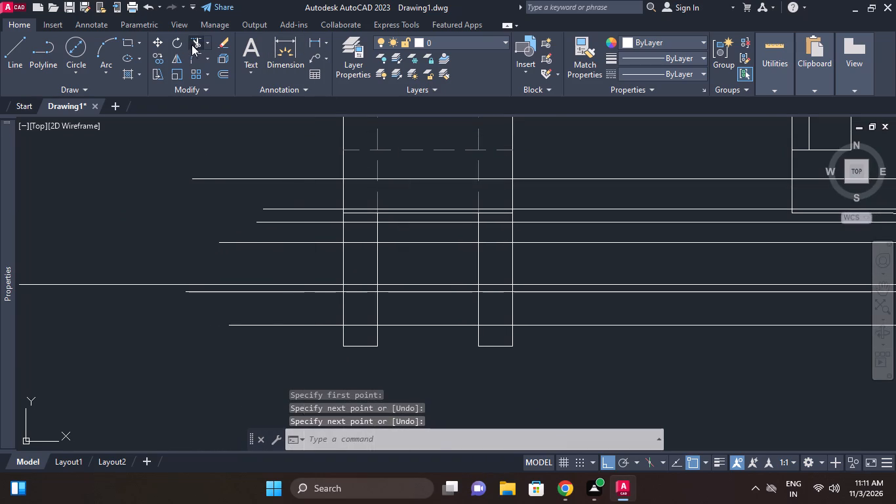
{"action": "left_click", "coordinate": [192, 45]}
{"action": "right_click", "coordinate": [166, 253]}
{"action": "left_click", "coordinate": [184, 262]}
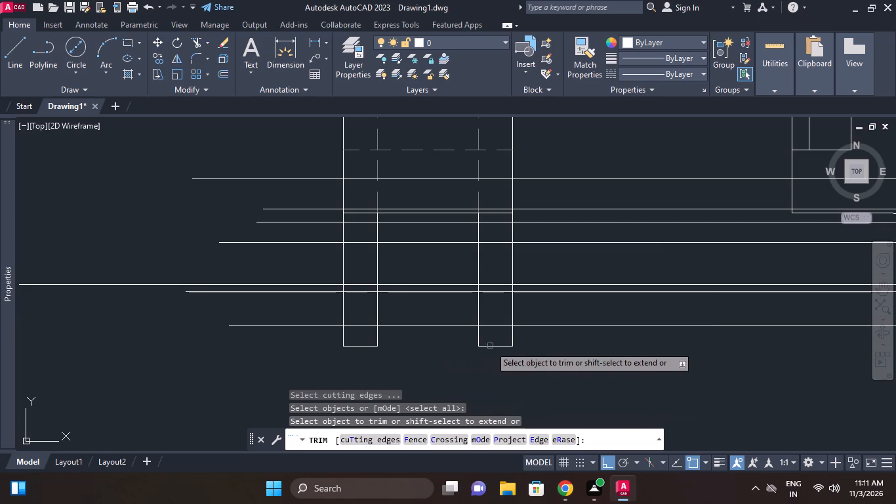
{"action": "left_click", "coordinate": [560, 343]}
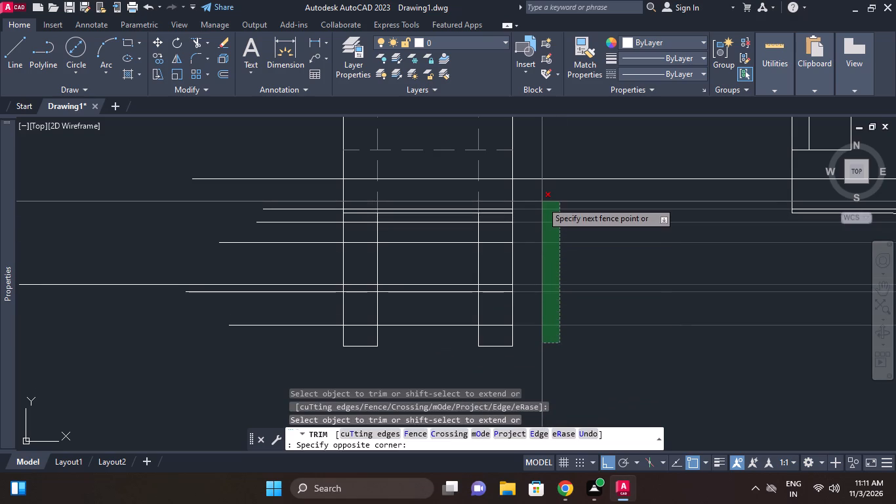
{"action": "left_click", "coordinate": [542, 201]}
Trim the same six lines between the side view's two legs and beyond its far edge, keeping only the segments within the leg widths.
{"action": "left_click", "coordinate": [441, 318]}
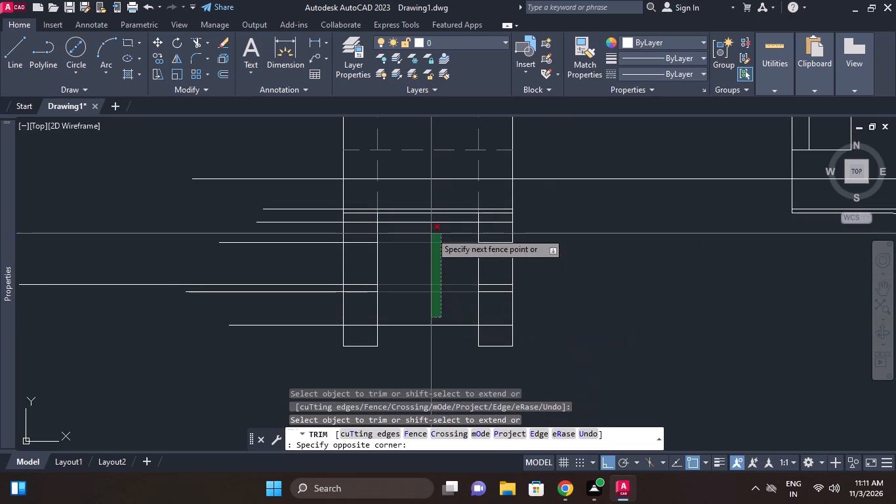
{"action": "left_click", "coordinate": [431, 232]}
{"action": "left_click", "coordinate": [432, 335]}
{"action": "left_click", "coordinate": [421, 306]}
{"action": "left_click", "coordinate": [306, 335]}
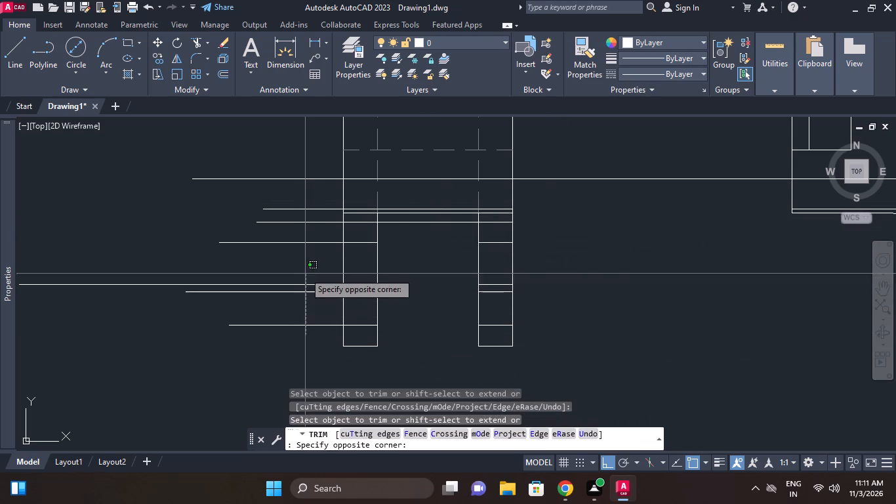
{"action": "left_click", "coordinate": [304, 270]}
{"action": "left_click", "coordinate": [308, 243]}
{"action": "scroll", "coordinate": [454, 226], "scroll_direction": "up", "scroll_amount": 1}
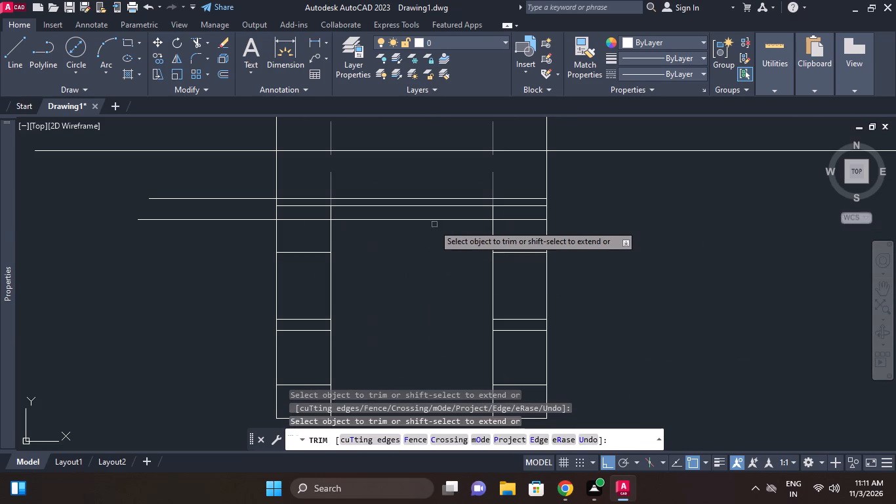
{"action": "left_click", "coordinate": [464, 221]}
{"action": "left_click", "coordinate": [438, 196]}
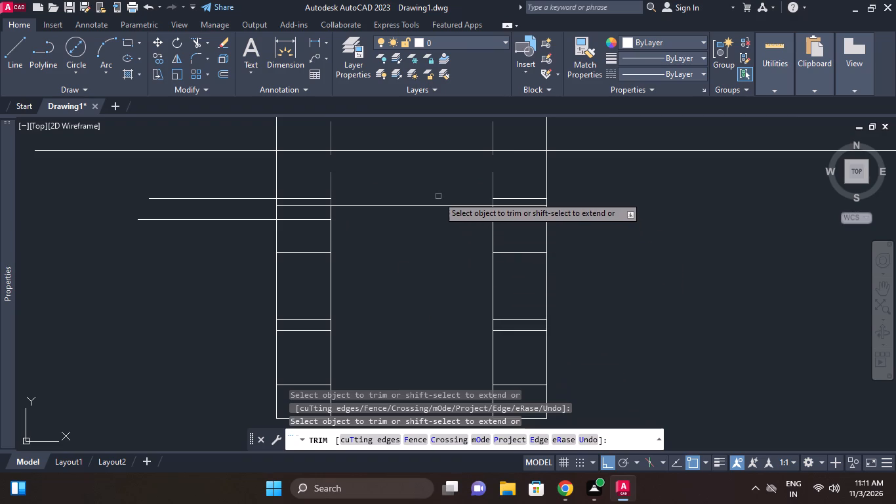
{"action": "left_click", "coordinate": [255, 219]}
{"action": "left_click", "coordinate": [246, 198]}
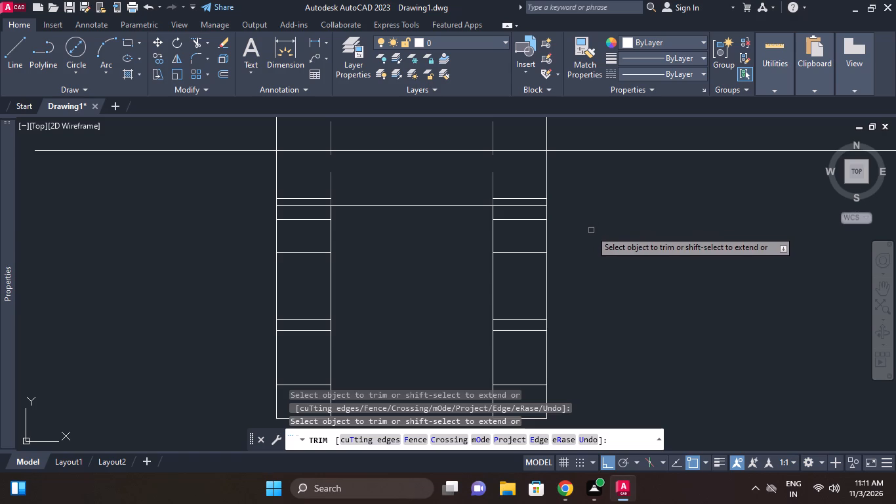
{"action": "key", "text": "Escape"}
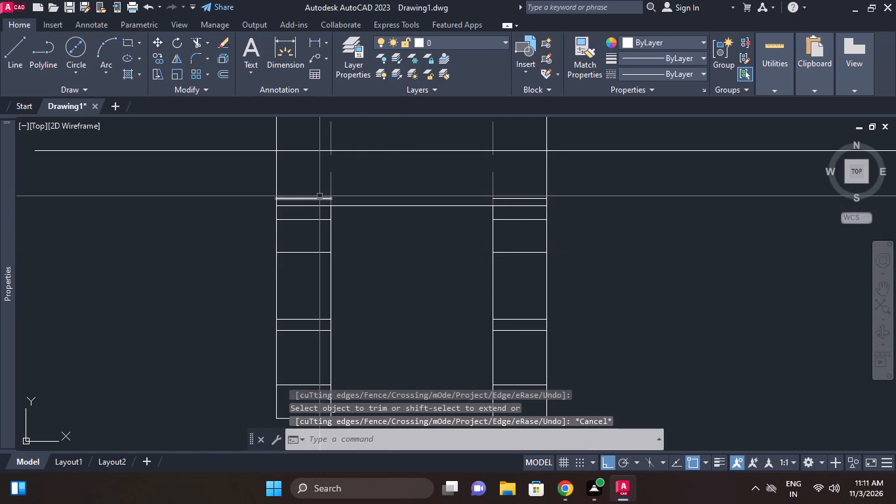
Erase the two short segments projected from the second-lowest hole's top, just above the side view's lower crossbar edge.
{"action": "left_click", "coordinate": [319, 196]}
{"action": "left_click", "coordinate": [519, 200]}
{"action": "key", "text": "e"}
{"action": "key", "text": "space"}
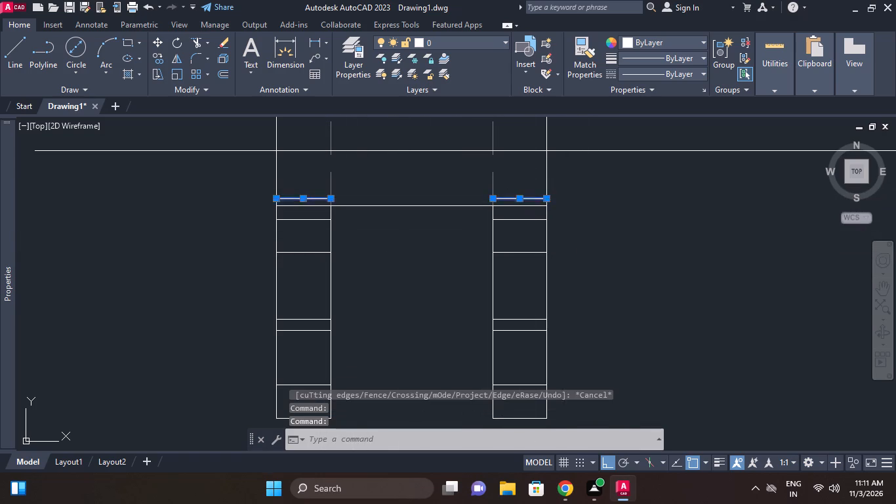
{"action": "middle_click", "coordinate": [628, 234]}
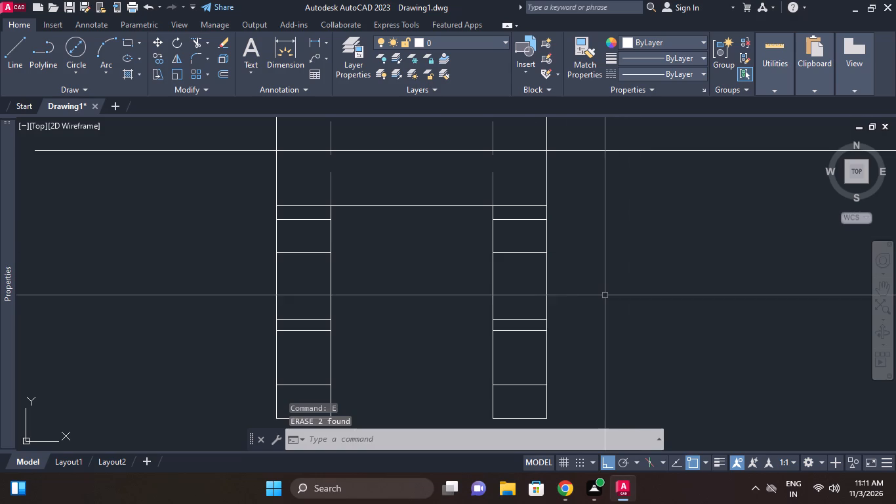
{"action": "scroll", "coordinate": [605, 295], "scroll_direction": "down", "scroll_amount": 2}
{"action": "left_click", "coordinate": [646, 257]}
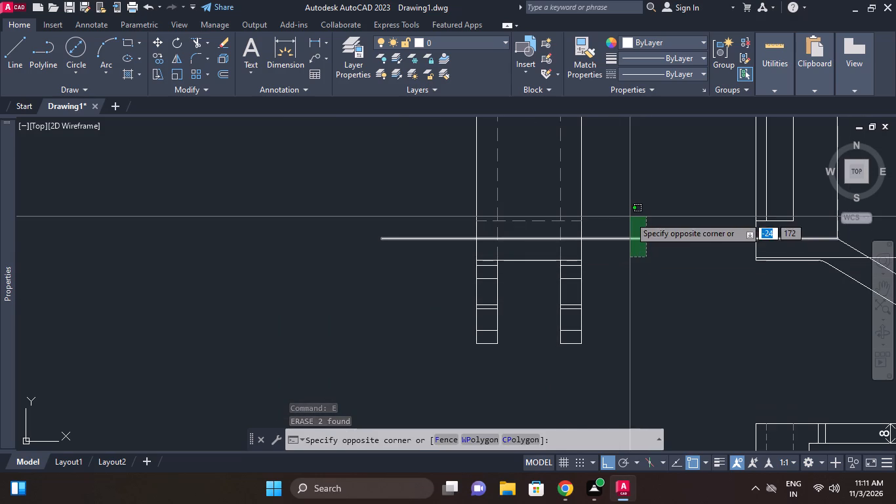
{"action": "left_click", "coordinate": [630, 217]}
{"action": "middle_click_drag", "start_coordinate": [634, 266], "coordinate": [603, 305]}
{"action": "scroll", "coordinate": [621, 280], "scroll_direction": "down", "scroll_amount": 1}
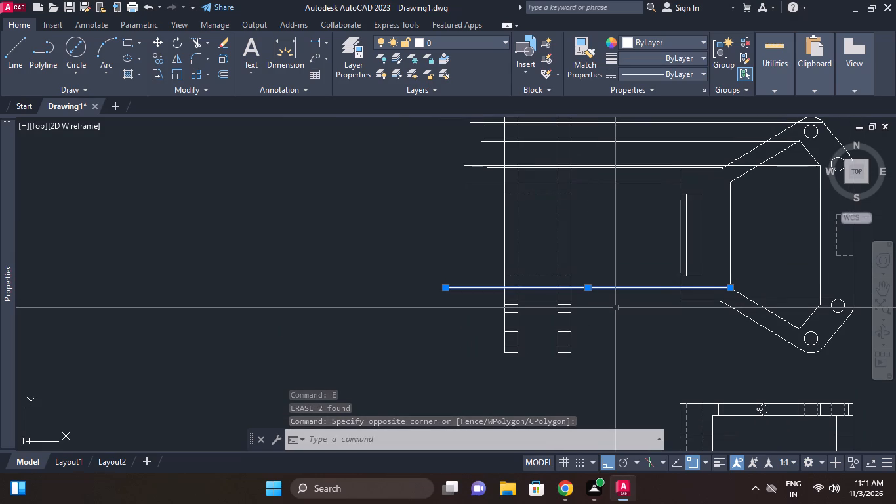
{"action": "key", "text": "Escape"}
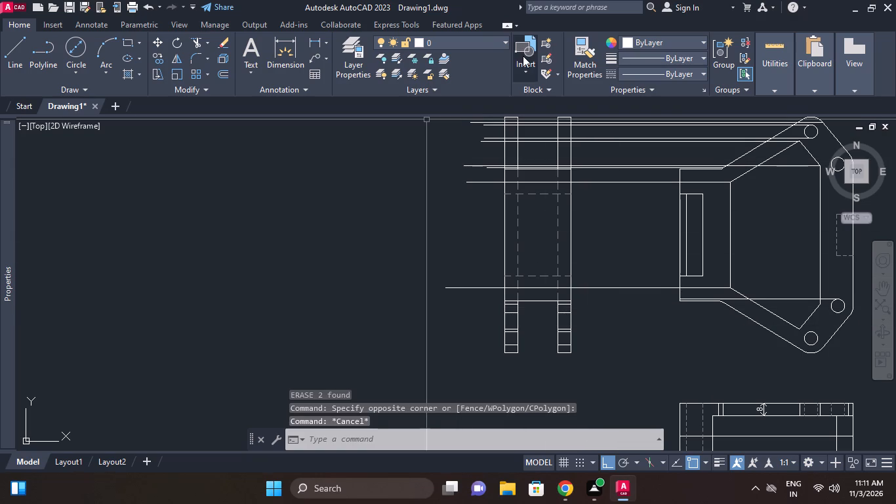
Trim the projection line from the main view's lower inner corner, keeping only the segments within the side view's two leg widths.
{"action": "left_click", "coordinate": [191, 39]}
{"action": "right_click", "coordinate": [215, 148]}
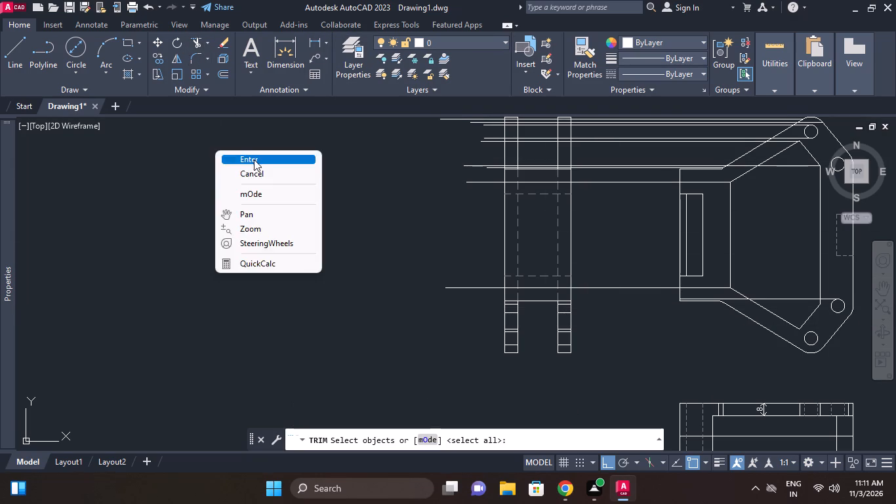
{"action": "left_click", "coordinate": [254, 159]}
{"action": "scroll", "coordinate": [508, 308], "scroll_direction": "up", "scroll_amount": 1}
{"action": "left_click", "coordinate": [470, 276]}
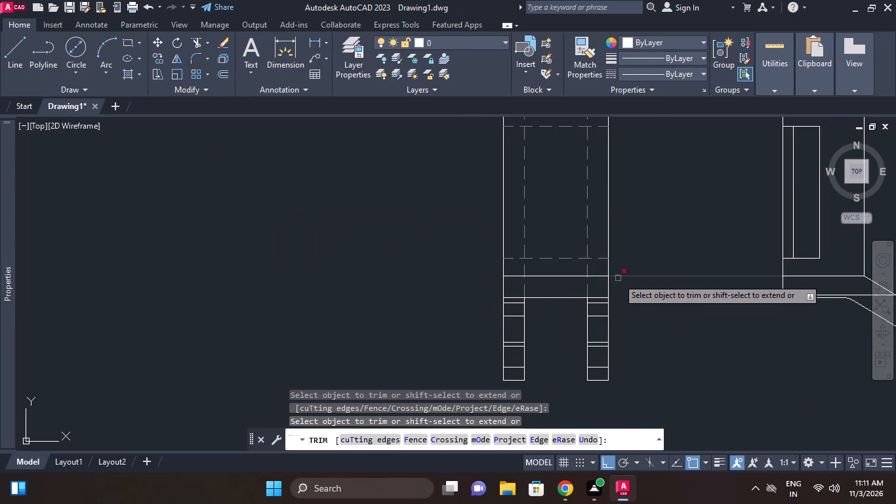
{"action": "left_click", "coordinate": [626, 278]}
{"action": "left_click", "coordinate": [559, 276]}
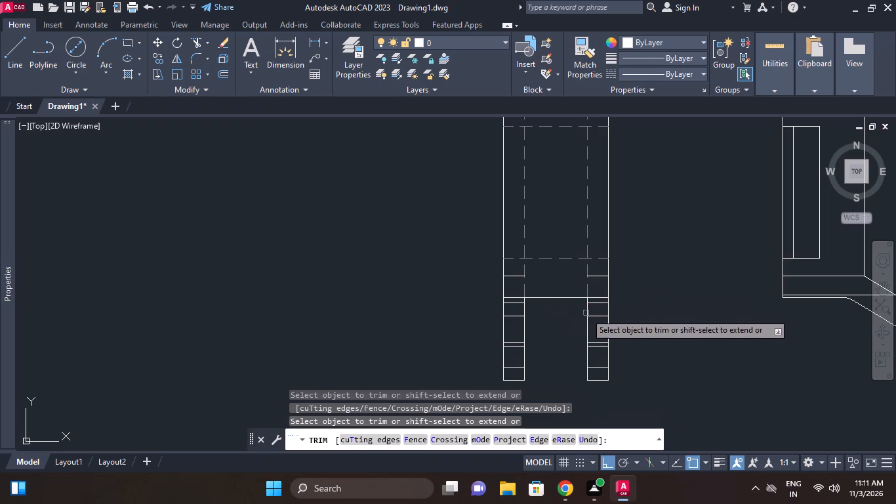
{"action": "key", "text": "Escape"}
Match the hidden line at the slot's lower edge onto the lower horizontal projection segments in the side view's leg nearest the main view.
{"action": "left_click", "coordinate": [548, 257]}
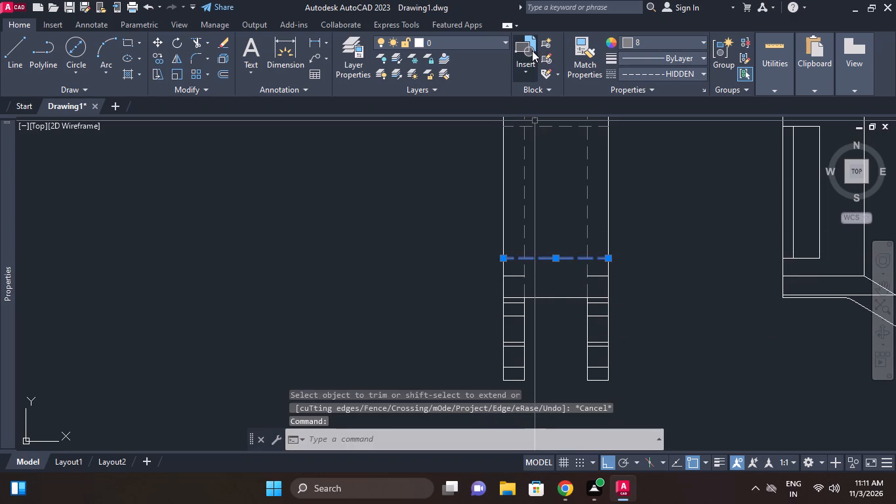
{"action": "left_click", "coordinate": [531, 68]}
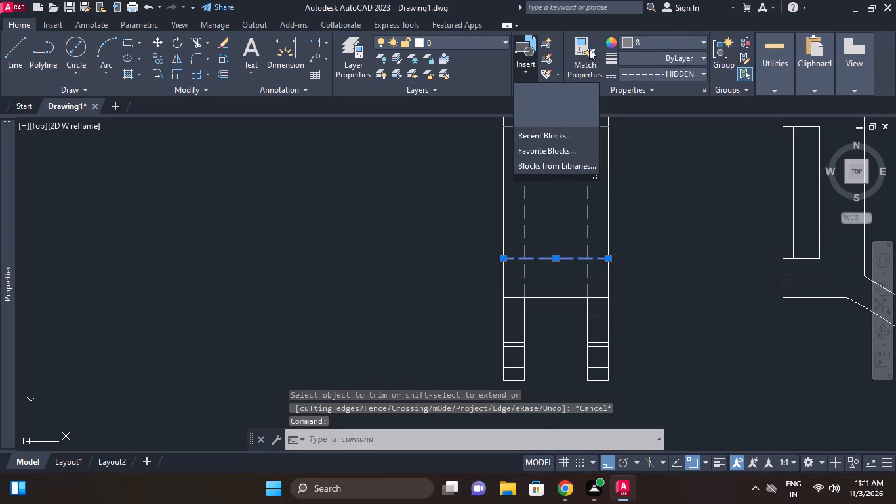
{"action": "left_click", "coordinate": [589, 49]}
{"action": "left_click", "coordinate": [586, 61]}
{"action": "middle_click_drag", "start_coordinate": [608, 213], "coordinate": [622, 133]}
{"action": "scroll", "coordinate": [636, 264], "scroll_direction": "up", "scroll_amount": 1}
{"action": "left_click", "coordinate": [599, 314]}
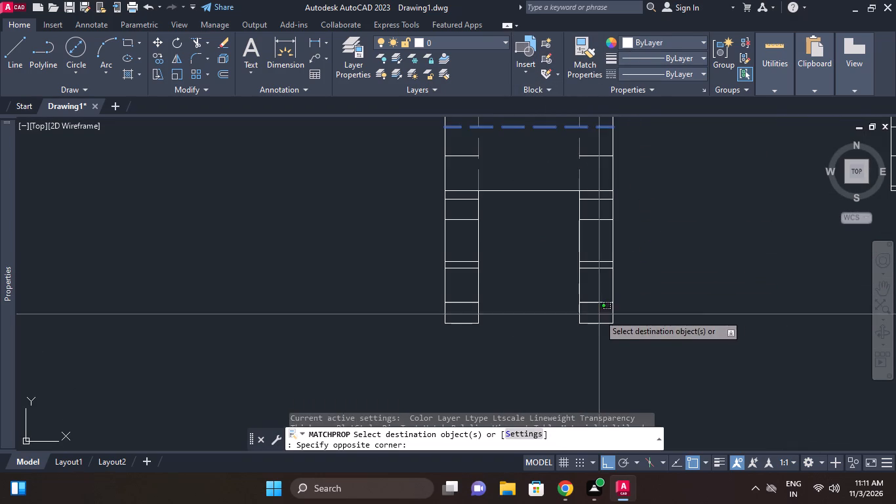
{"action": "left_click", "coordinate": [593, 196]}
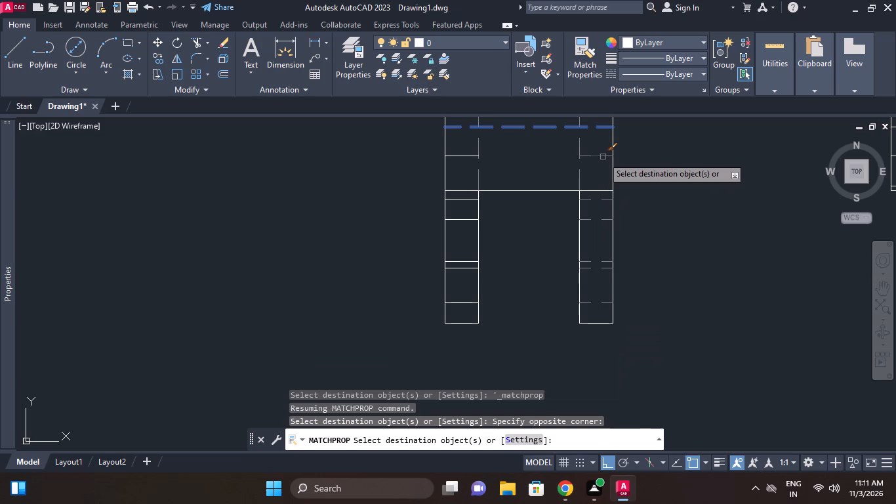
{"action": "left_click", "coordinate": [603, 157]}
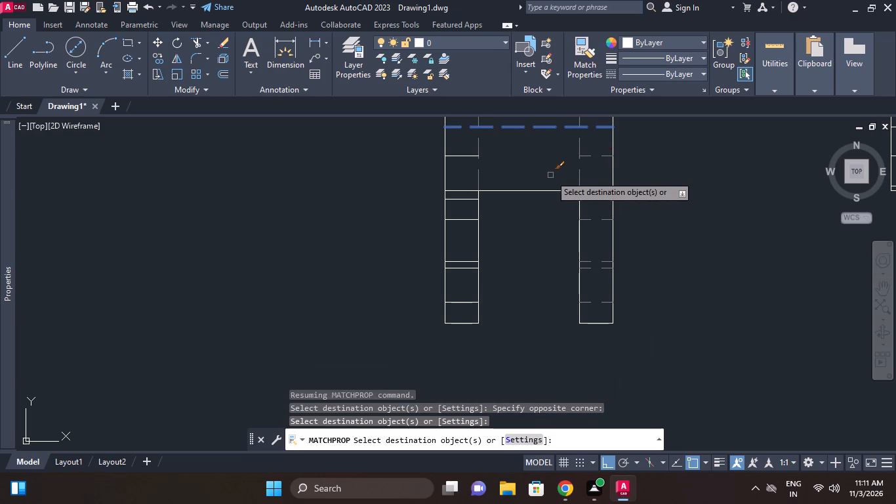
{"action": "middle_click_drag", "start_coordinate": [550, 175], "coordinate": [545, 230]}
{"action": "scroll", "coordinate": [550, 175], "scroll_direction": "down", "scroll_amount": 1}
{"action": "middle_click_drag", "start_coordinate": [741, 263], "coordinate": [536, 268]}
{"action": "scroll", "coordinate": [544, 266], "scroll_direction": "down", "scroll_amount": 1}
{"action": "key", "text": "Escape"}
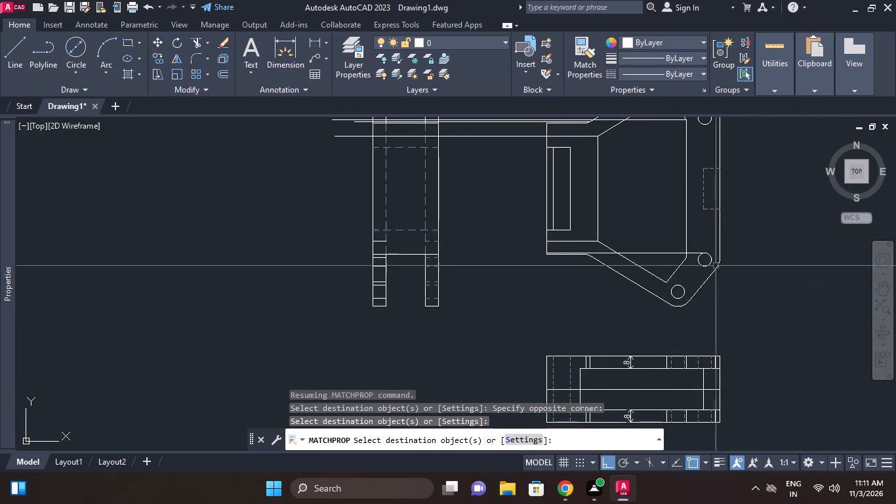
Erase the leftover horizontal projection line inside the main view that ends at the top of the second-lowest hole.
{"action": "left_click", "coordinate": [667, 251]}
{"action": "type", "text": "e"}
{"action": "key", "text": "space"}
Match the properties of the near leg's hidden segment onto the lower horizontal projection segments in the side view's far leg.
{"action": "scroll", "coordinate": [571, 263], "scroll_direction": "up", "scroll_amount": 1}
{"action": "middle_click_drag", "start_coordinate": [571, 263], "coordinate": [594, 331]}
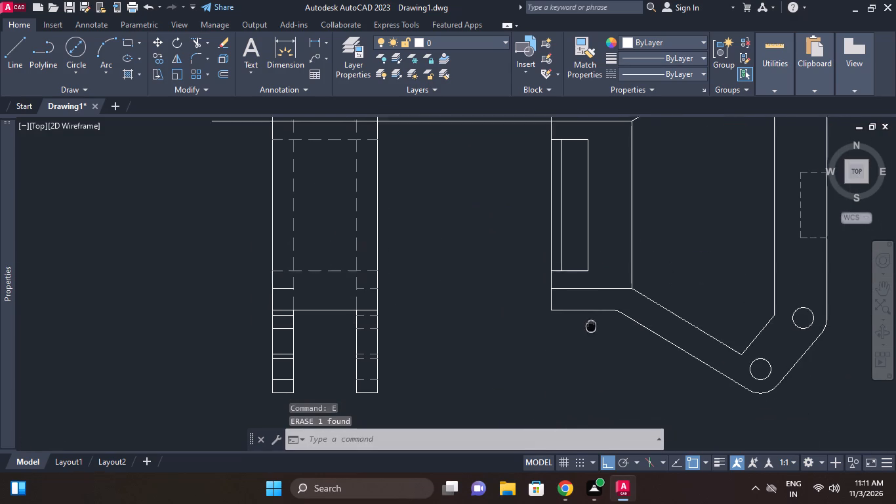
{"action": "middle_click_drag", "start_coordinate": [594, 331], "coordinate": [596, 331]}
{"action": "middle_click", "coordinate": [623, 331]}
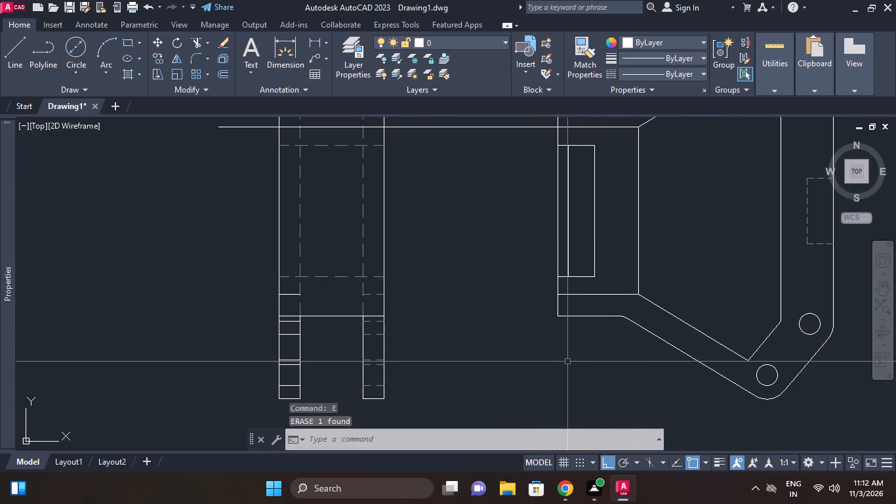
{"action": "middle_click_drag", "start_coordinate": [360, 335], "coordinate": [384, 310]}
{"action": "left_click", "coordinate": [399, 270]}
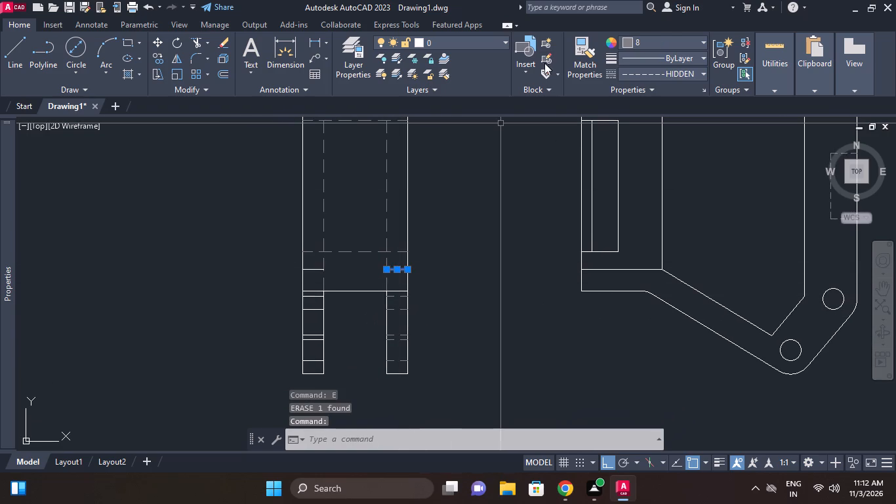
{"action": "left_click", "coordinate": [573, 46]}
{"action": "middle_click_drag", "start_coordinate": [315, 311], "coordinate": [348, 211]}
{"action": "scroll", "coordinate": [333, 252], "scroll_direction": "up", "scroll_amount": 1}
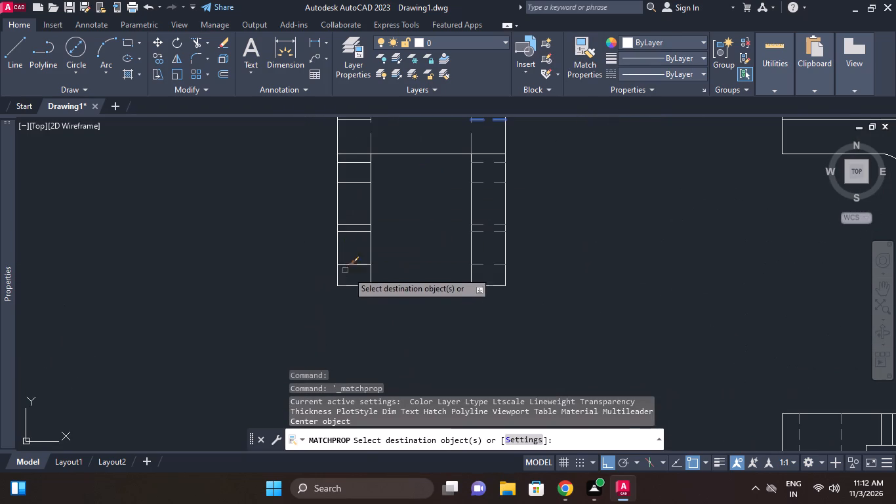
{"action": "left_click", "coordinate": [358, 276]}
{"action": "left_click", "coordinate": [355, 160]}
{"action": "left_click", "coordinate": [356, 119]}
{"action": "middle_click_drag", "start_coordinate": [390, 169], "coordinate": [390, 243]}
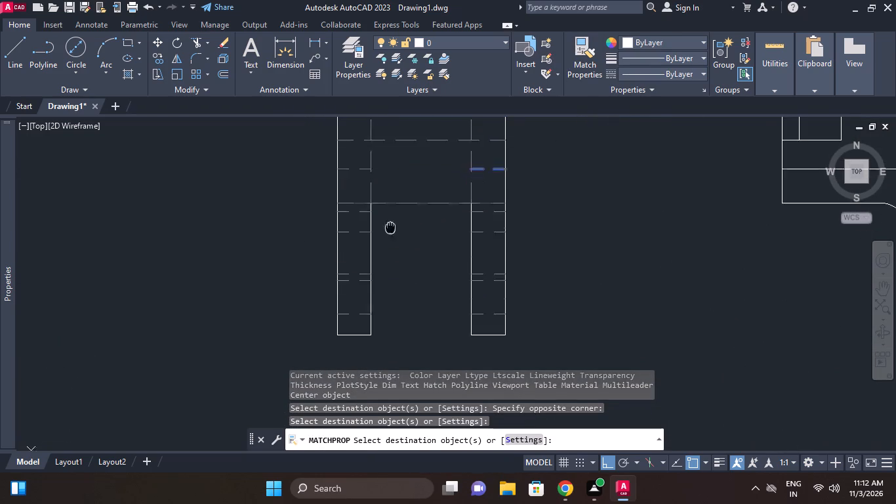
{"action": "middle_click_drag", "start_coordinate": [390, 243], "coordinate": [390, 248]}
{"action": "key", "text": "Escape"}
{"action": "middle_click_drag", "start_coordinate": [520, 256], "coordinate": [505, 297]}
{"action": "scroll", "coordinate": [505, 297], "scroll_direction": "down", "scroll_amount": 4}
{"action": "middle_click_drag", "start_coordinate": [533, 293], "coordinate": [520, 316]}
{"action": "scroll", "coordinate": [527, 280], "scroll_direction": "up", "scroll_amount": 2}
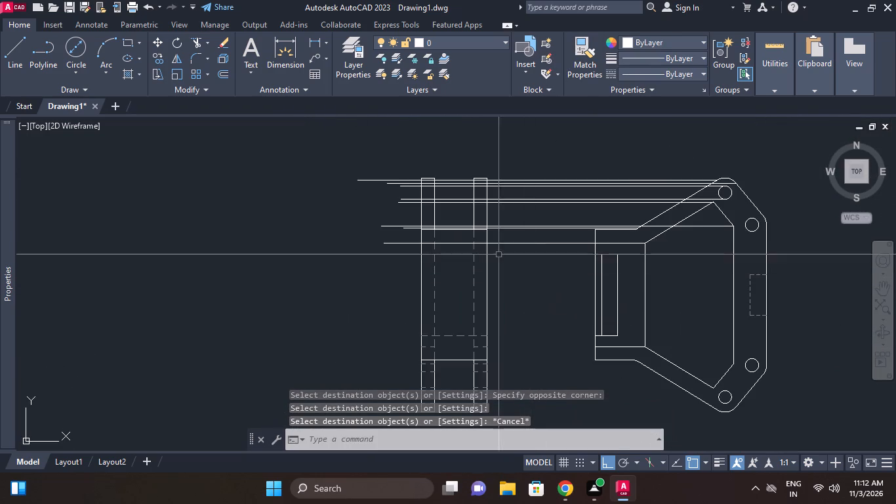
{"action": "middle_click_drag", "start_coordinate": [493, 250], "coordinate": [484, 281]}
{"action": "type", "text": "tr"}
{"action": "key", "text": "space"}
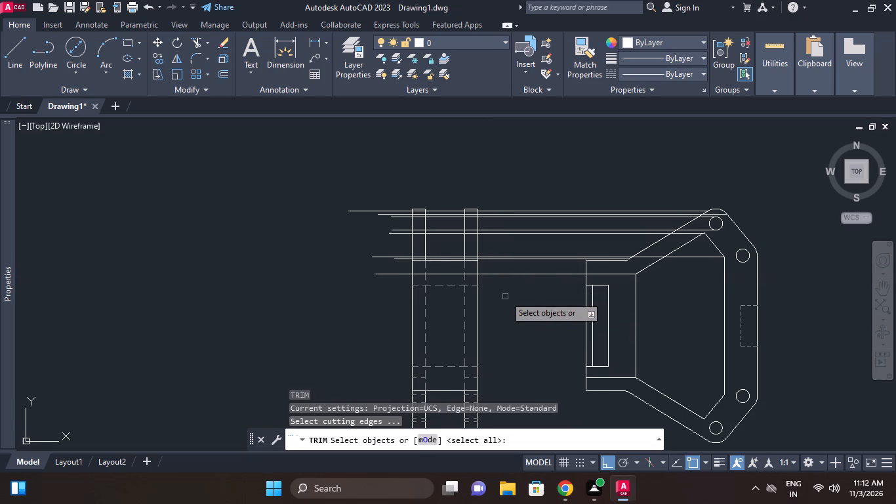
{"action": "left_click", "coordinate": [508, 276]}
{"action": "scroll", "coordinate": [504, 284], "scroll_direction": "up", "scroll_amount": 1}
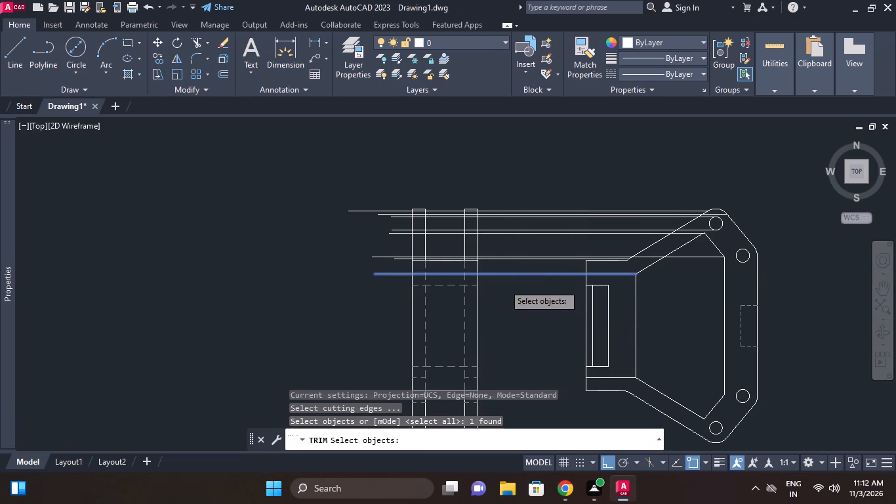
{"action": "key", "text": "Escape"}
Trim the upper projection lines between the two views back to the side view's edge facing the main view.
{"action": "key", "text": "space"}
{"action": "left_click", "coordinate": [515, 278]}
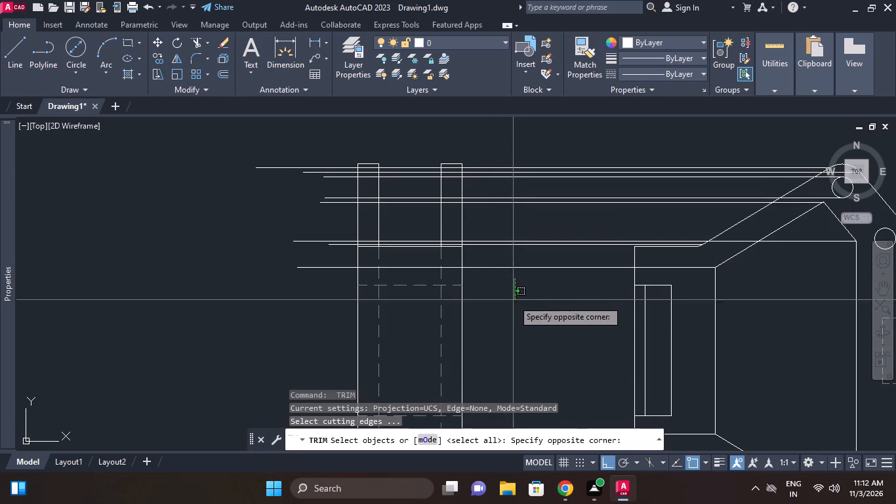
{"action": "left_click", "coordinate": [513, 300]}
{"action": "key", "text": "space"}
{"action": "left_click_drag", "start_coordinate": [513, 282], "coordinate": [512, 272]}
{"action": "left_click", "coordinate": [504, 159]}
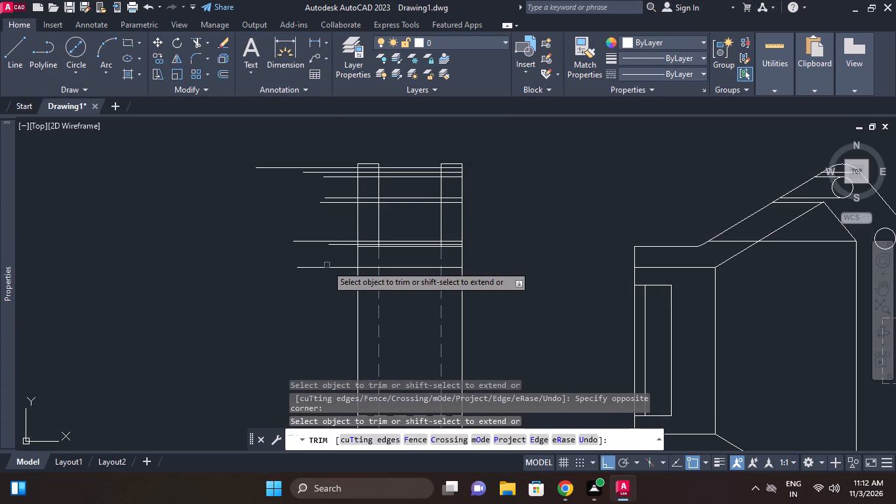
Trim the upper projection lines beyond the side view's far edge and in the gap between its two legs.
{"action": "left_click", "coordinate": [332, 277]}
{"action": "left_click", "coordinate": [334, 156]}
{"action": "left_click", "coordinate": [402, 162]}
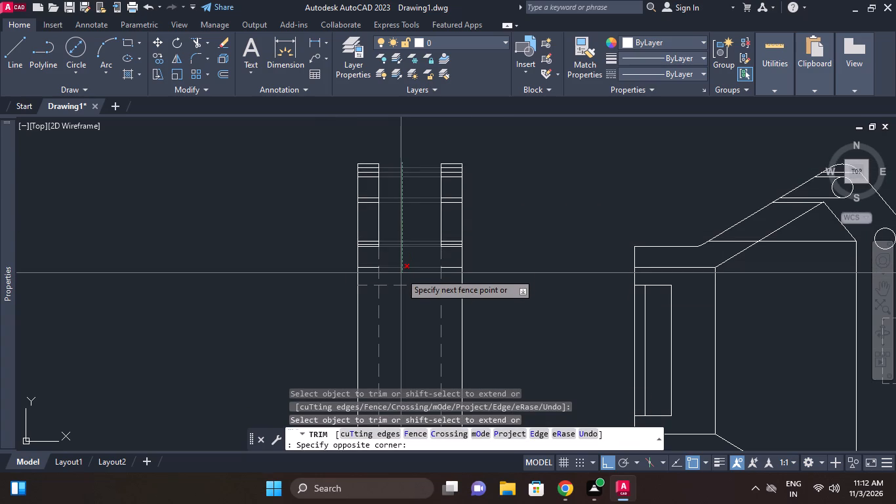
{"action": "scroll", "coordinate": [420, 229], "scroll_direction": "down", "scroll_amount": 1}
{"action": "middle_click_drag", "start_coordinate": [421, 228], "coordinate": [429, 187]}
{"action": "left_click", "coordinate": [426, 200]}
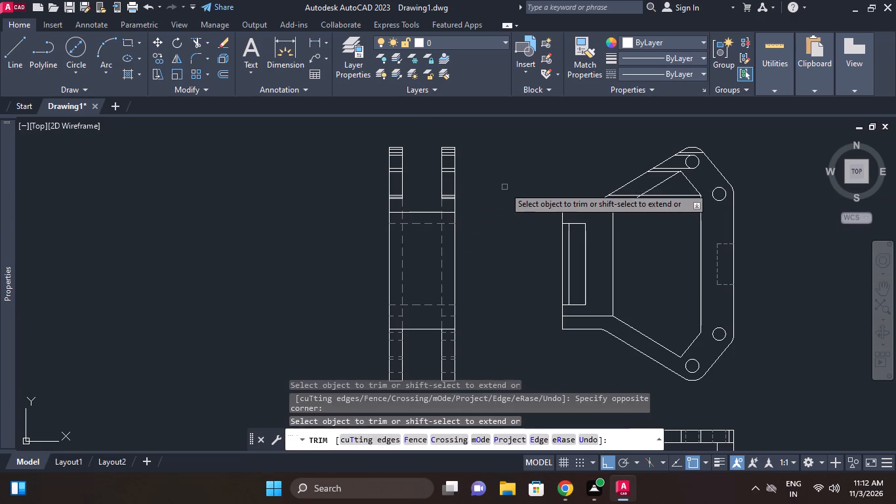
{"action": "key", "text": "Escape"}
Match the hidden line at the slot's upper edge onto the upper projection segments in the side view's leg nearest the main view.
{"action": "middle_click_drag", "start_coordinate": [478, 243], "coordinate": [493, 205]}
{"action": "scroll", "coordinate": [438, 213], "scroll_direction": "up", "scroll_amount": 1}
{"action": "left_click", "coordinate": [443, 166]}
{"action": "middle_click_drag", "start_coordinate": [470, 208], "coordinate": [466, 235]}
{"action": "left_click", "coordinate": [436, 219]}
{"action": "left_click", "coordinate": [580, 64]}
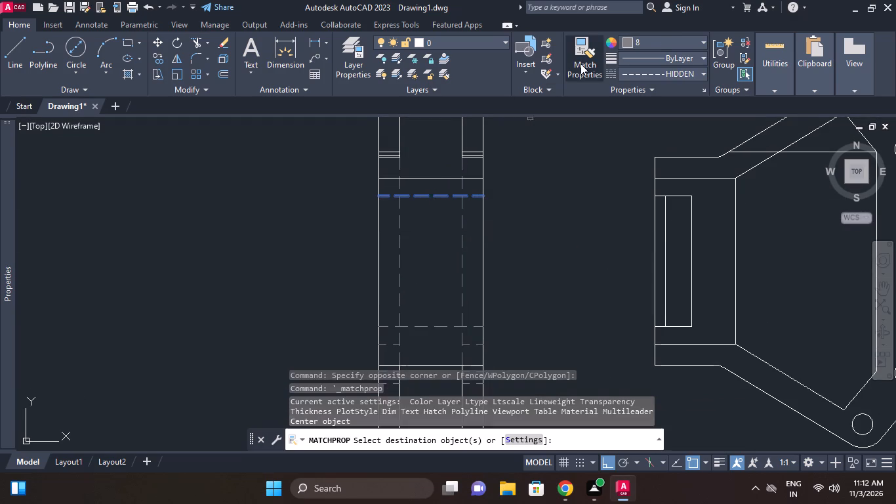
{"action": "middle_click_drag", "start_coordinate": [495, 167], "coordinate": [504, 261]}
{"action": "scroll", "coordinate": [478, 262], "scroll_direction": "up", "scroll_amount": 1}
{"action": "left_click", "coordinate": [485, 265]}
{"action": "middle_click_drag", "start_coordinate": [481, 175], "coordinate": [482, 261]}
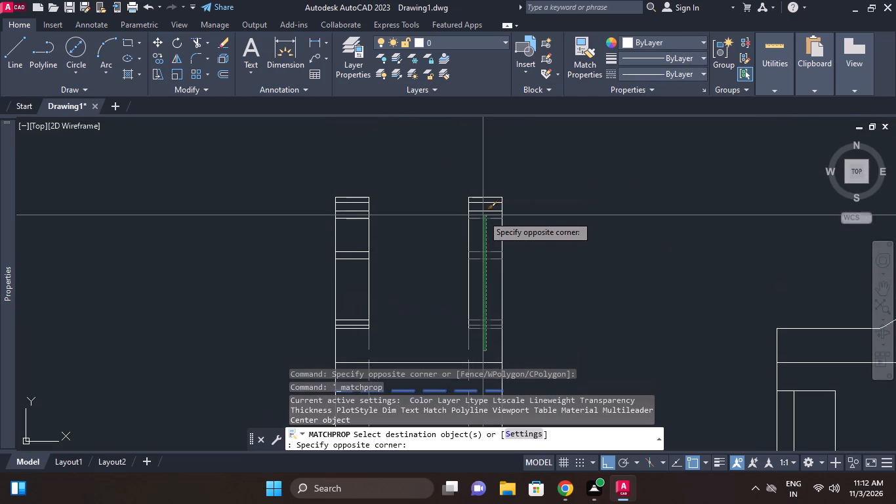
{"action": "left_click", "coordinate": [483, 202]}
Match the same hidden line's properties onto the upper projection segments in the side view's far leg.
{"action": "middle_click_drag", "start_coordinate": [391, 254], "coordinate": [439, 199]}
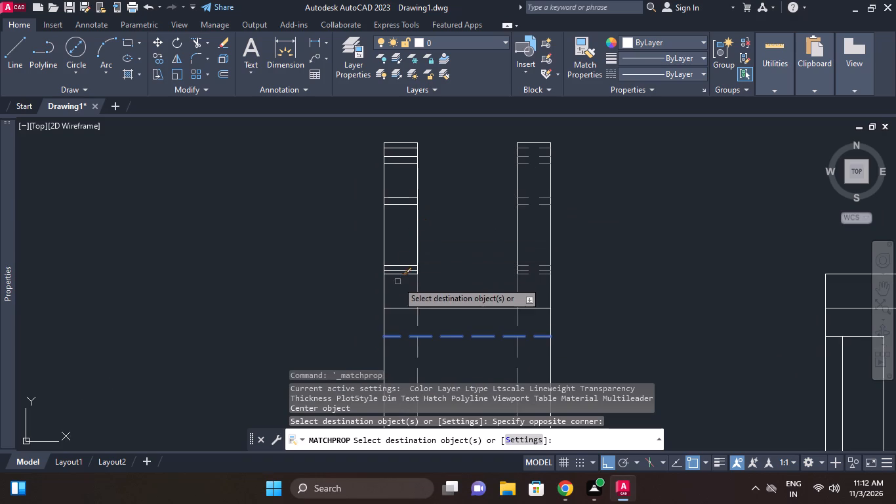
{"action": "scroll", "coordinate": [422, 294], "scroll_direction": "up", "scroll_amount": 1}
{"action": "left_click", "coordinate": [397, 285]}
{"action": "middle_click_drag", "start_coordinate": [384, 192], "coordinate": [389, 283]}
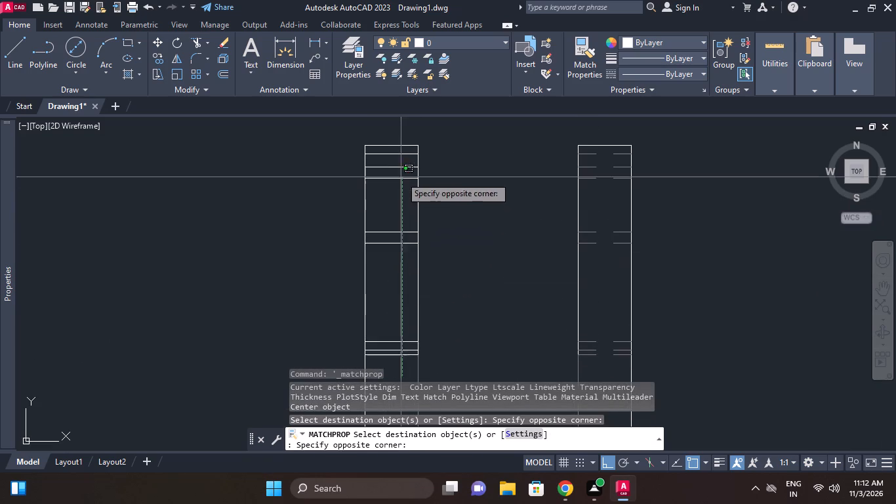
{"action": "left_click", "coordinate": [396, 152]}
{"action": "scroll", "coordinate": [442, 190], "scroll_direction": "down", "scroll_amount": 3}
{"action": "middle_click", "coordinate": [442, 190]}
{"action": "middle_click_drag", "start_coordinate": [501, 238], "coordinate": [506, 186]}
{"action": "key", "text": "Escape"}
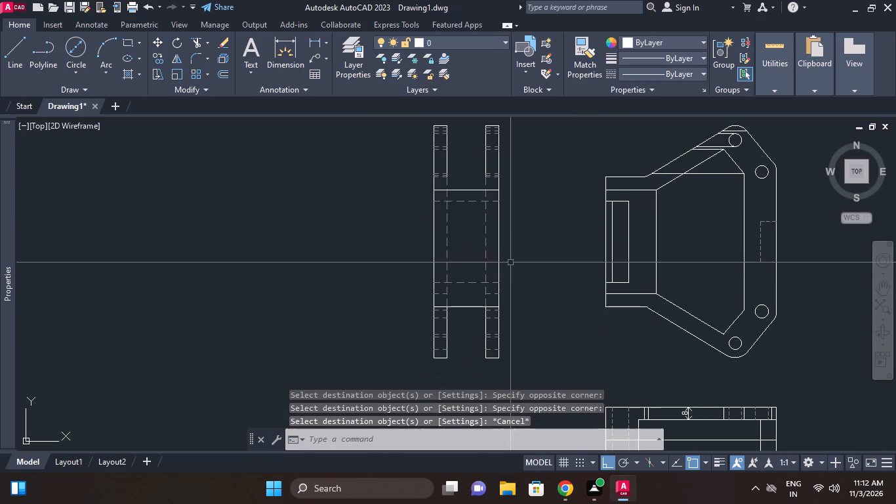
Set the linetype scale to 10 for the near leg's second hidden segment below the side view's lower crossbar edge.
{"action": "scroll", "coordinate": [507, 310], "scroll_direction": "up", "scroll_amount": 2}
{"action": "left_click", "coordinate": [478, 325]}
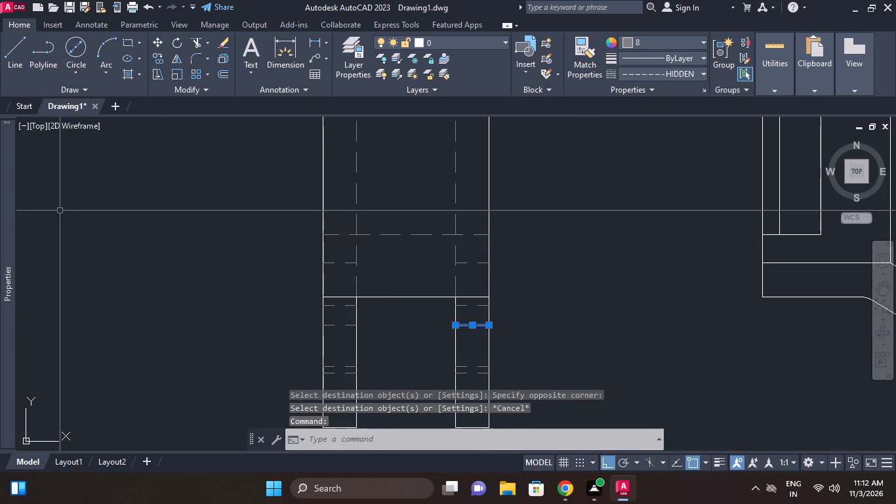
{"action": "left_click", "coordinate": [165, 200]}
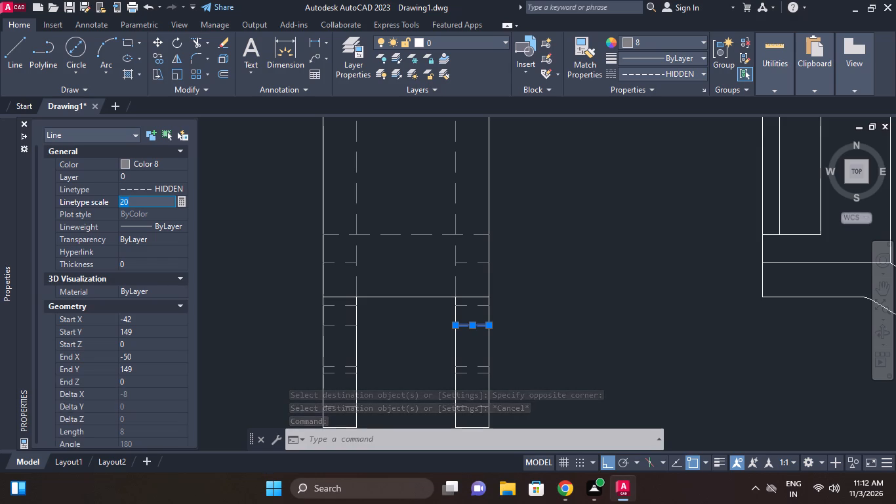
{"action": "type", "text": "10"}
{"action": "key", "text": "Return"}
{"action": "key", "text": "Escape"}
{"action": "key", "text": "Escape"}
{"action": "key", "text": "Escape"}
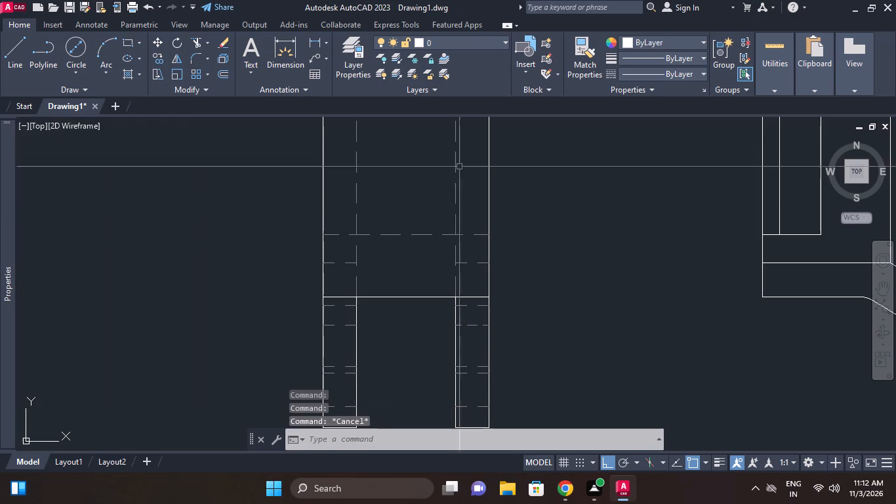
{"action": "key", "text": "Escape"}
Set the linetype scale to 8 for the near leg's second hidden segment below the side view's lower crossbar edge.
{"action": "left_click", "coordinate": [481, 325]}
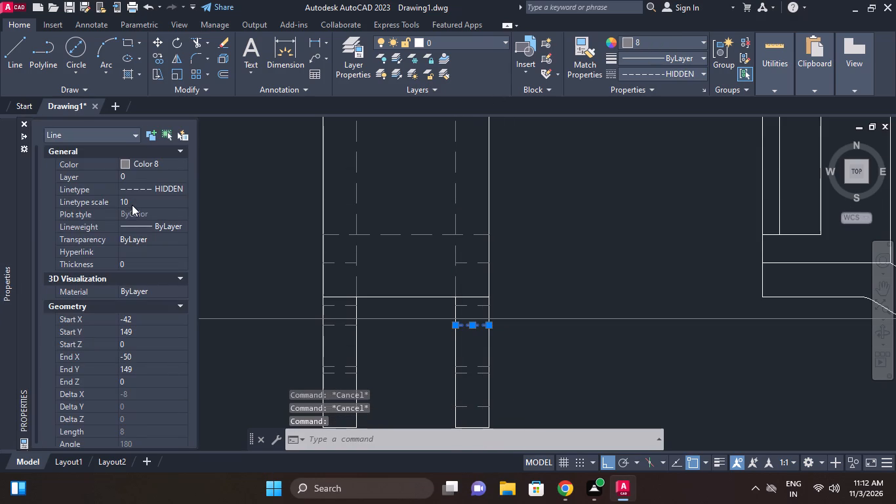
{"action": "left_click", "coordinate": [132, 205]}
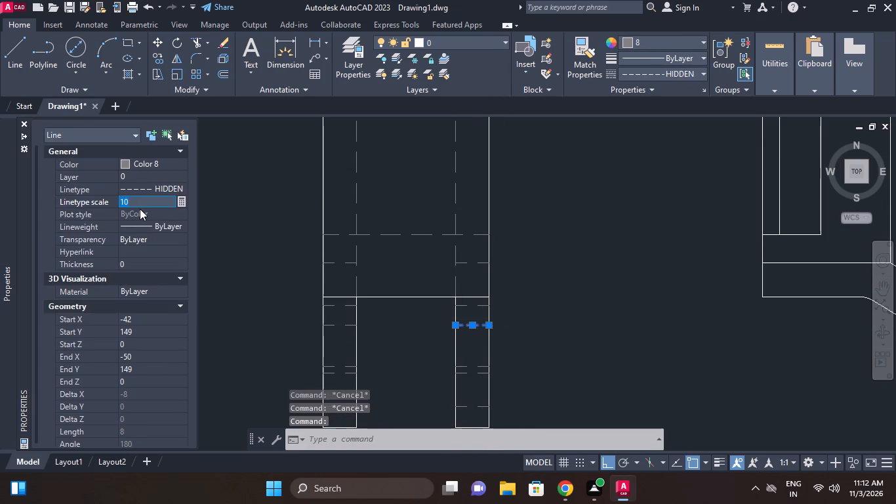
{"action": "key", "text": "8"}
{"action": "key", "text": "Return"}
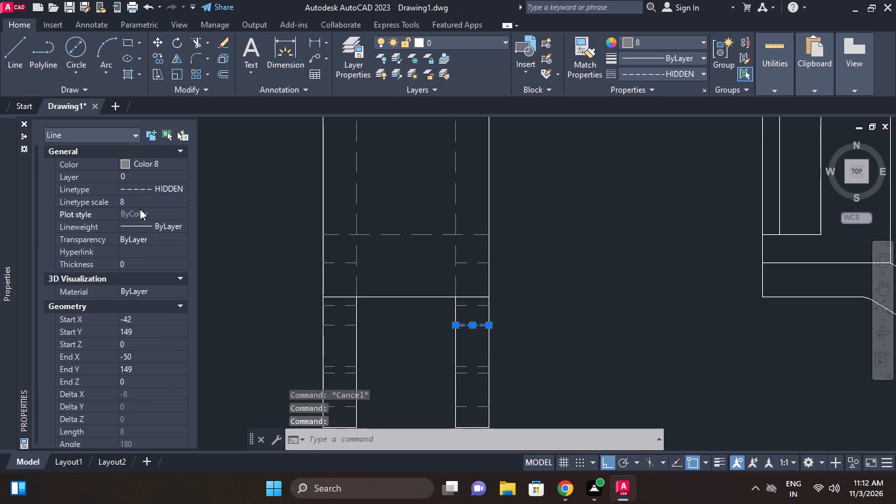
{"action": "key", "text": "Escape"}
Match that rescaled segment's properties onto the other short hidden segments in the near leg below the lower crossbar edge.
{"action": "scroll", "coordinate": [510, 331], "scroll_direction": "up", "scroll_amount": 1}
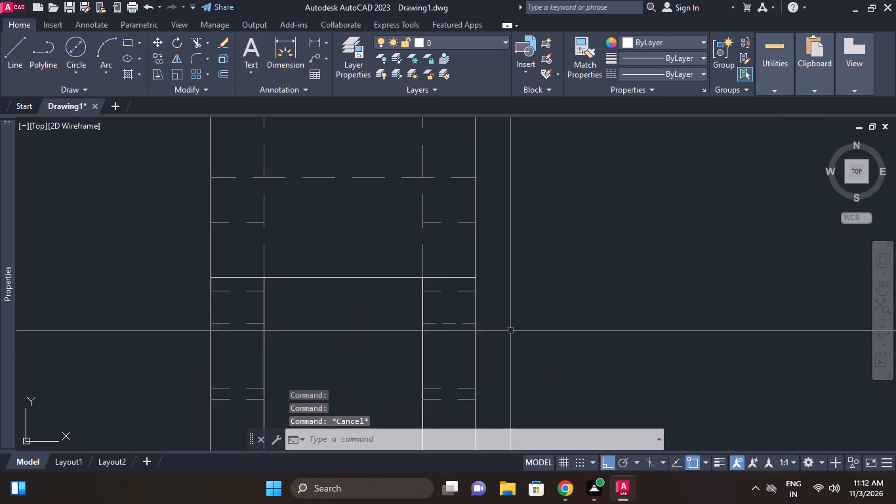
{"action": "left_click", "coordinate": [453, 323]}
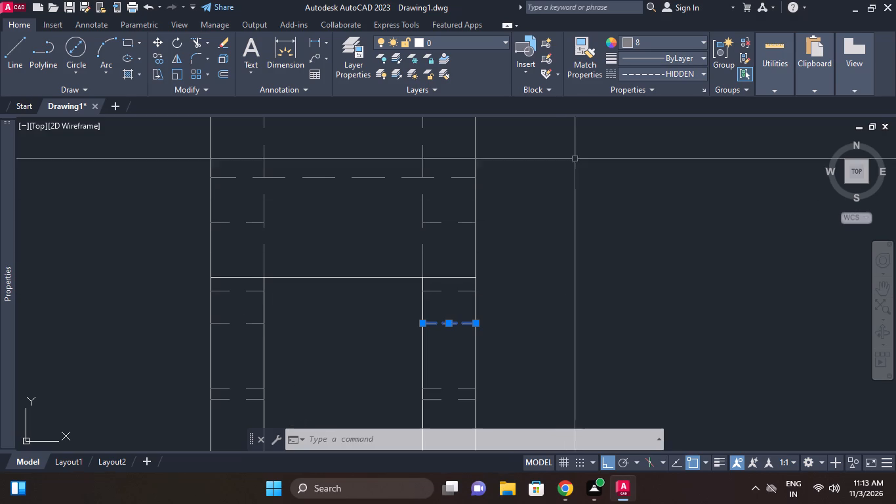
{"action": "left_click", "coordinate": [579, 49]}
{"action": "middle_click_drag", "start_coordinate": [514, 270], "coordinate": [560, 171]}
{"action": "scroll", "coordinate": [552, 191], "scroll_direction": "down", "scroll_amount": 1}
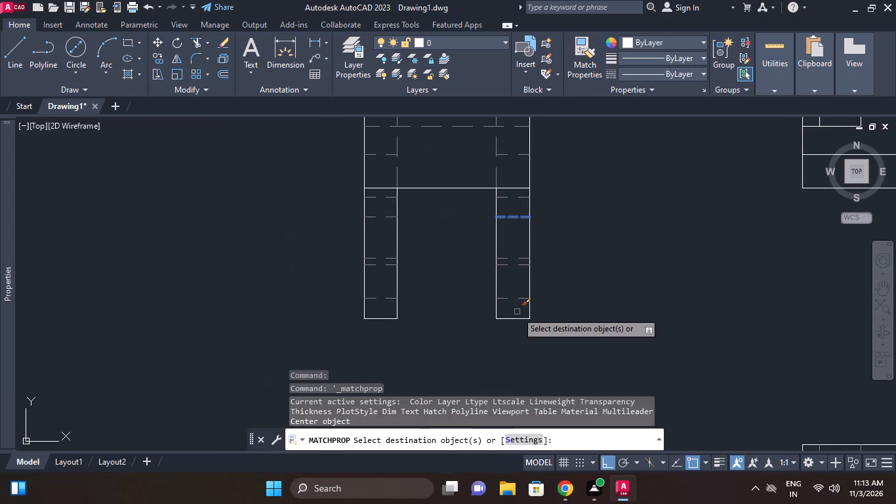
{"action": "left_click", "coordinate": [517, 311]}
{"action": "left_click", "coordinate": [507, 198]}
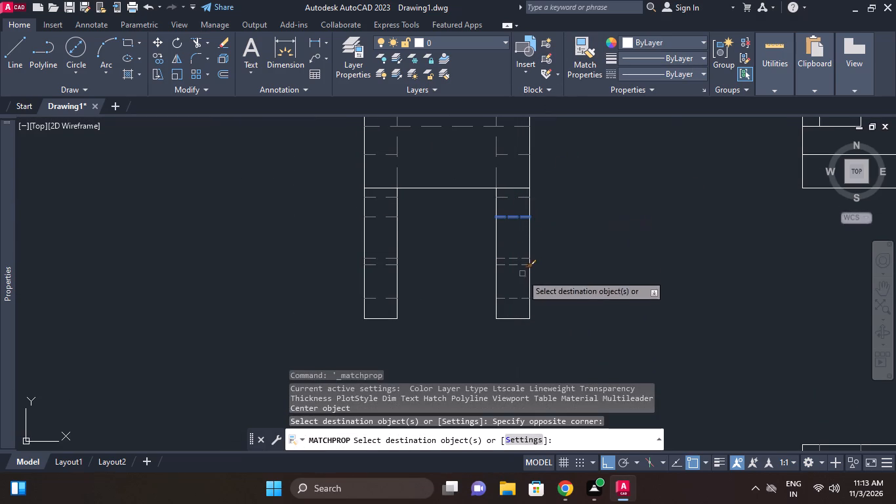
{"action": "left_click", "coordinate": [518, 194]}
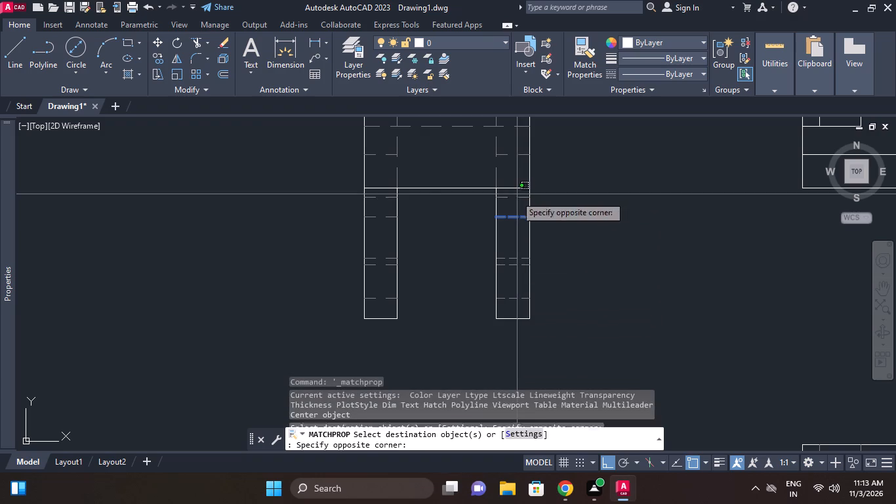
{"action": "scroll", "coordinate": [384, 295], "scroll_direction": "up", "scroll_amount": 1}
{"action": "left_click", "coordinate": [583, 223]}
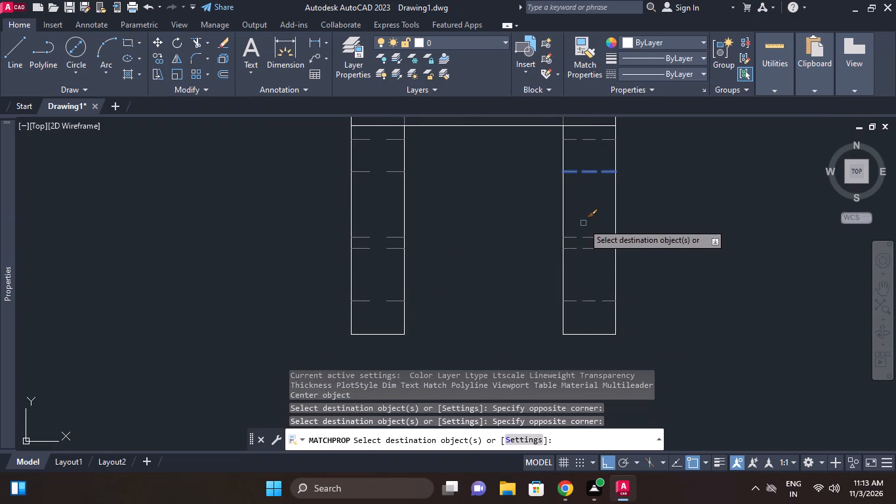
Match the same properties onto the far leg's lower hidden segments and both short segments just above the lower crossbar edge.
{"action": "left_click_drag", "start_coordinate": [378, 322], "coordinate": [379, 316]}
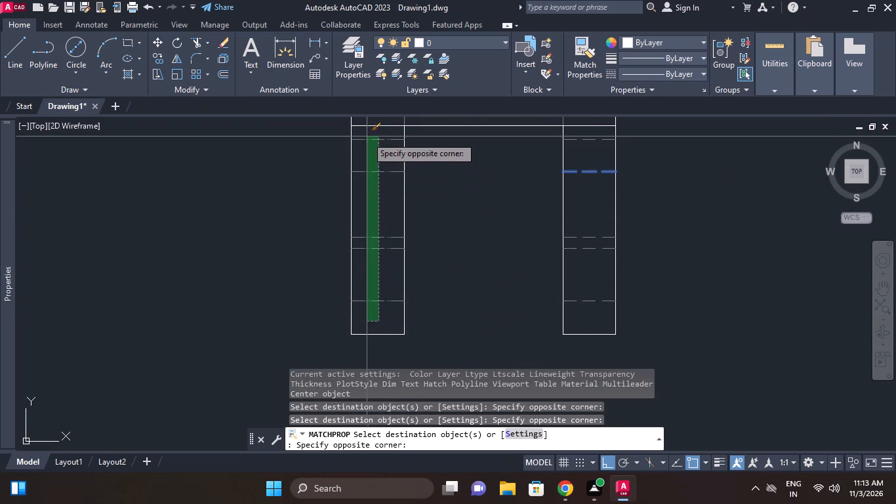
{"action": "left_click", "coordinate": [367, 136]}
{"action": "middle_click_drag", "start_coordinate": [486, 192], "coordinate": [478, 352]}
{"action": "left_click", "coordinate": [383, 241]}
{"action": "left_click", "coordinate": [378, 210]}
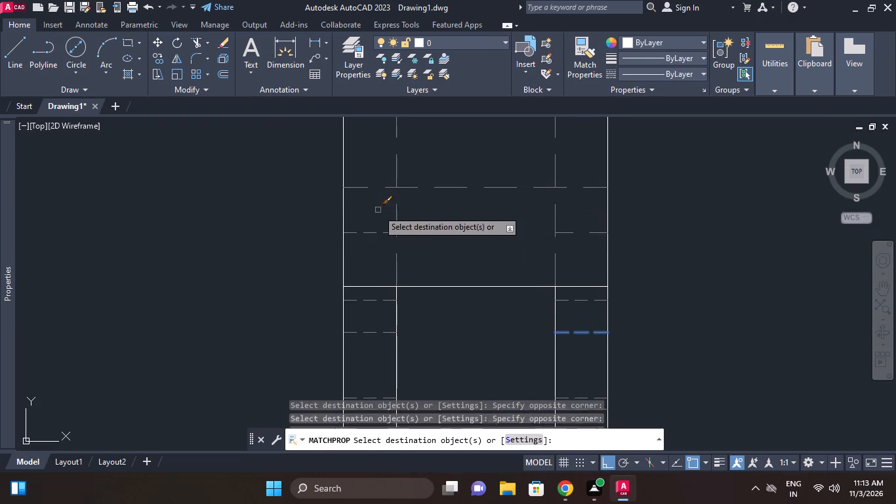
{"action": "left_click", "coordinate": [580, 249]}
{"action": "left_click", "coordinate": [574, 212]}
Match the same properties onto all short hidden segments in the near leg above the upper crossbar edge.
{"action": "middle_click_drag", "start_coordinate": [666, 238], "coordinate": [665, 312]}
{"action": "scroll", "coordinate": [665, 255], "scroll_direction": "down", "scroll_amount": 2}
{"action": "middle_click_drag", "start_coordinate": [663, 295], "coordinate": [666, 328]}
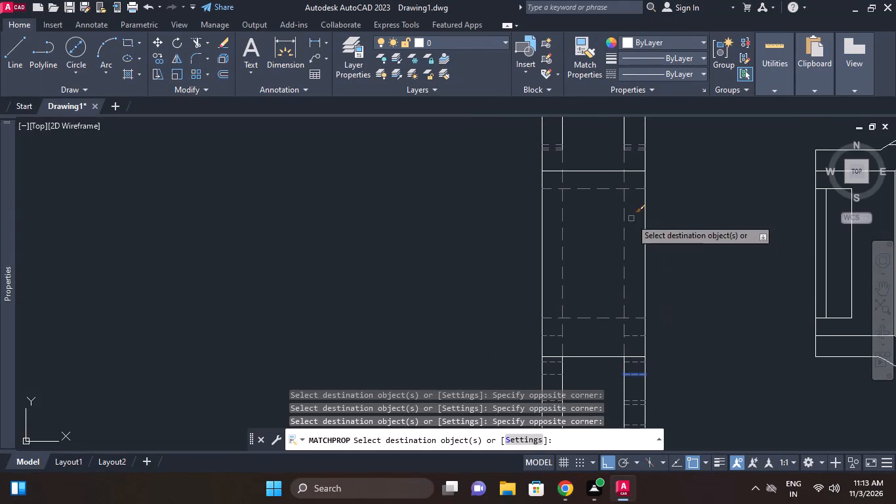
{"action": "middle_click_drag", "start_coordinate": [630, 226], "coordinate": [631, 291]}
{"action": "scroll", "coordinate": [630, 218], "scroll_direction": "up", "scroll_amount": 1}
{"action": "left_click", "coordinate": [645, 226]}
{"action": "middle_click_drag", "start_coordinate": [638, 166], "coordinate": [642, 231]}
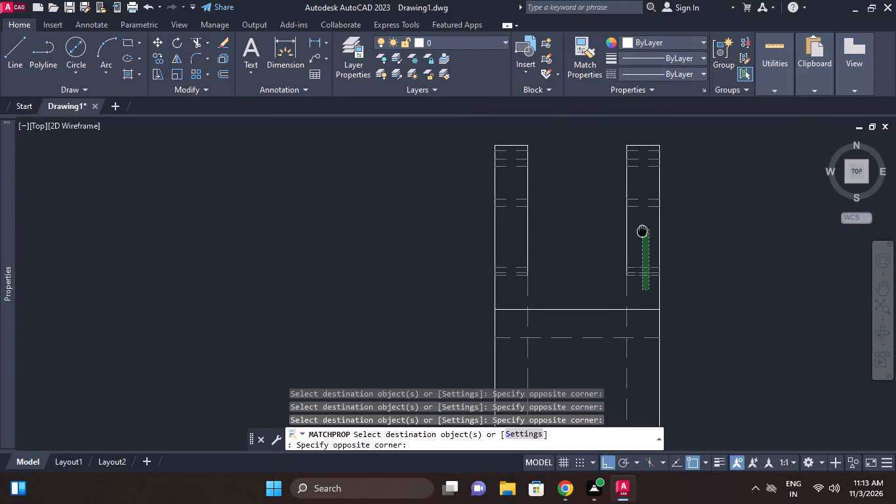
{"action": "middle_click_drag", "start_coordinate": [642, 231], "coordinate": [643, 232]}
{"action": "scroll", "coordinate": [647, 213], "scroll_direction": "up", "scroll_amount": 1}
{"action": "middle_click_drag", "start_coordinate": [636, 138], "coordinate": [637, 240]}
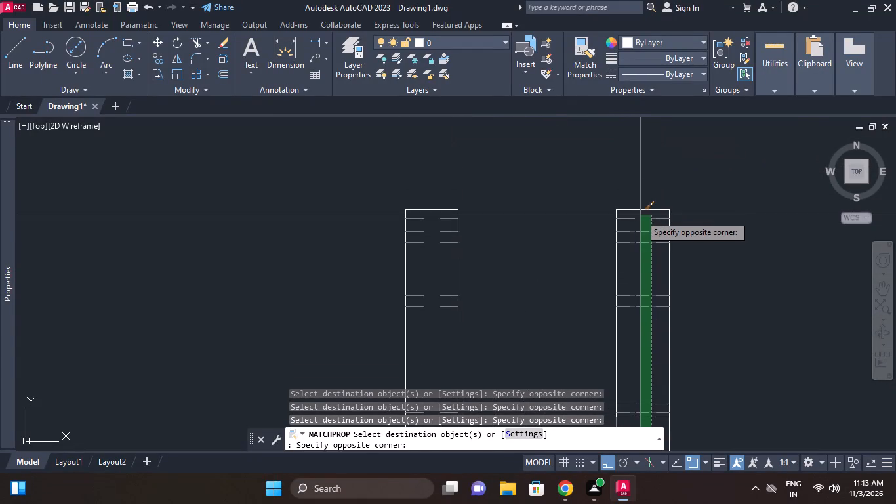
{"action": "left_click", "coordinate": [635, 217]}
Match the same properties onto all short hidden segments in the far leg above the upper crossbar edge.
{"action": "middle_click_drag", "start_coordinate": [620, 258], "coordinate": [658, 208]}
{"action": "left_click", "coordinate": [466, 169]}
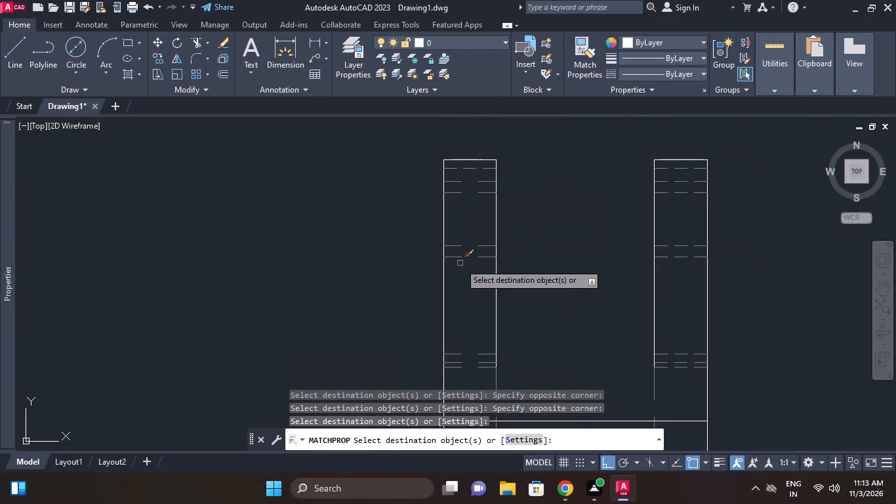
{"action": "middle_click_drag", "start_coordinate": [462, 273], "coordinate": [489, 186]}
{"action": "left_click", "coordinate": [500, 297]}
{"action": "middle_click_drag", "start_coordinate": [483, 178], "coordinate": [497, 310]}
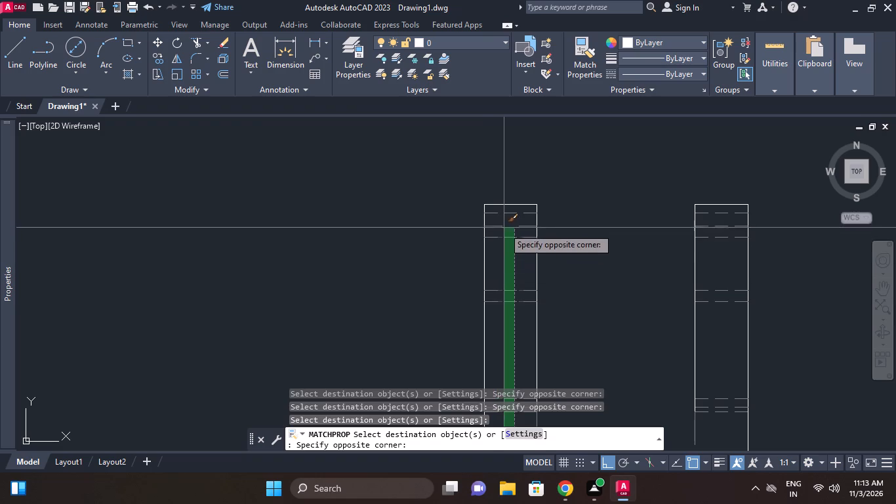
{"action": "left_click", "coordinate": [504, 225]}
{"action": "middle_click_drag", "start_coordinate": [575, 256], "coordinate": [585, 192]}
{"action": "scroll", "coordinate": [585, 217], "scroll_direction": "down", "scroll_amount": 1}
{"action": "middle_click", "coordinate": [585, 217]}
{"action": "key", "text": "Escape"}
Shorten the side view's two vertical hidden lines so their upper ends sit on the upper crossbar edge.
{"action": "middle_click_drag", "start_coordinate": [588, 317], "coordinate": [593, 248]}
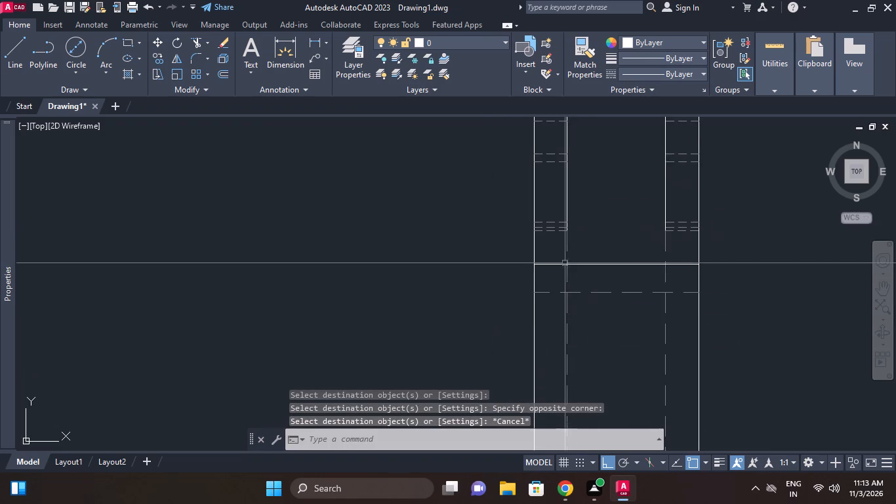
{"action": "scroll", "coordinate": [568, 264], "scroll_direction": "down", "scroll_amount": 2}
{"action": "middle_click_drag", "start_coordinate": [622, 258], "coordinate": [632, 209]}
{"action": "scroll", "coordinate": [593, 327], "scroll_direction": "up", "scroll_amount": 2}
{"action": "scroll", "coordinate": [582, 411], "scroll_direction": "down", "scroll_amount": 2}
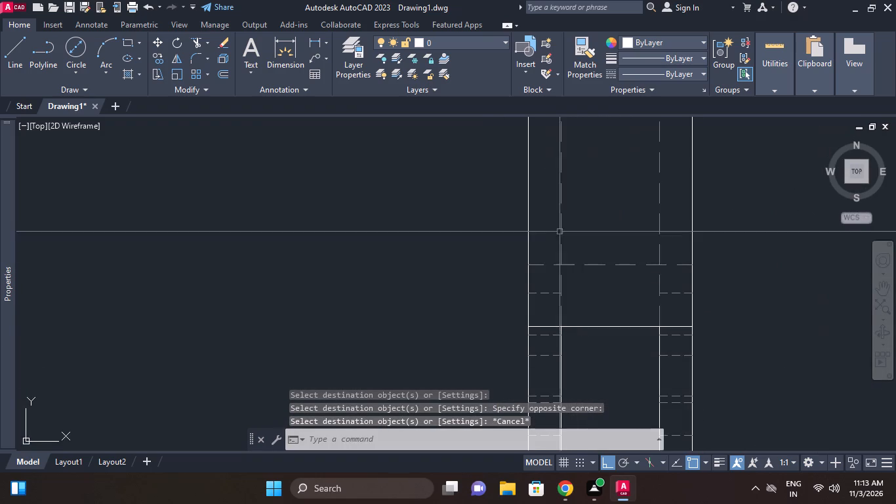
{"action": "middle_click_drag", "start_coordinate": [558, 228], "coordinate": [563, 375]}
{"action": "middle_click_drag", "start_coordinate": [574, 259], "coordinate": [580, 371]}
{"action": "scroll", "coordinate": [571, 284], "scroll_direction": "up", "scroll_amount": 1}
{"action": "left_click", "coordinate": [573, 276]}
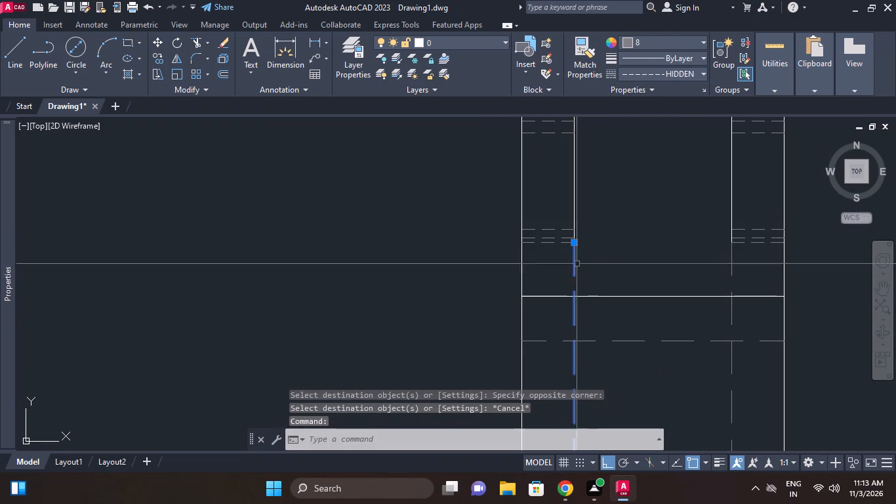
{"action": "left_click", "coordinate": [575, 245]}
{"action": "left_click", "coordinate": [573, 299]}
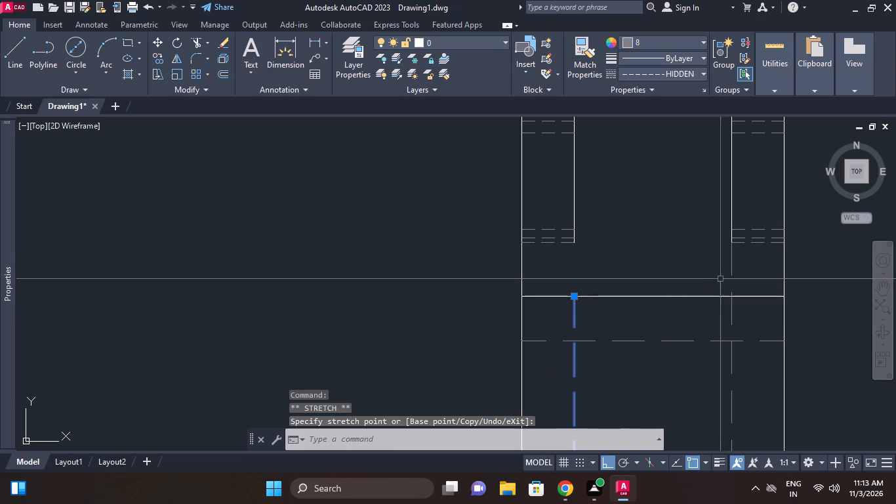
{"action": "left_click", "coordinate": [731, 276]}
{"action": "left_click", "coordinate": [729, 245]}
{"action": "left_click", "coordinate": [728, 293]}
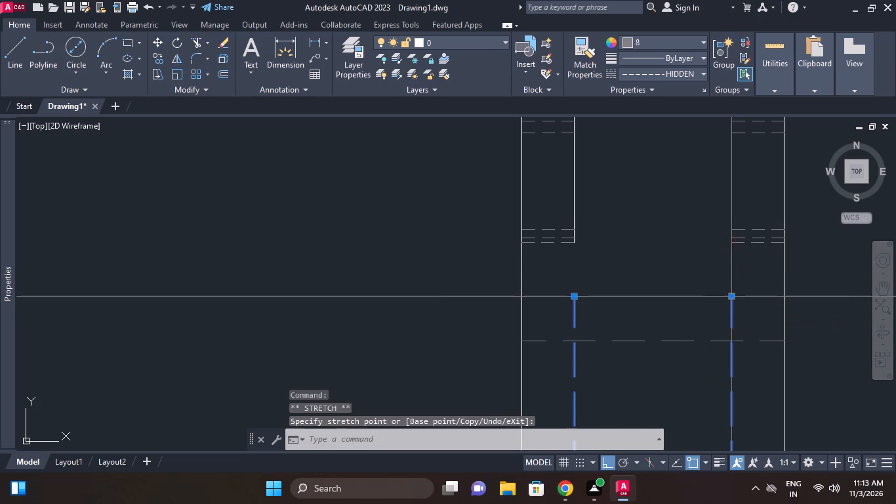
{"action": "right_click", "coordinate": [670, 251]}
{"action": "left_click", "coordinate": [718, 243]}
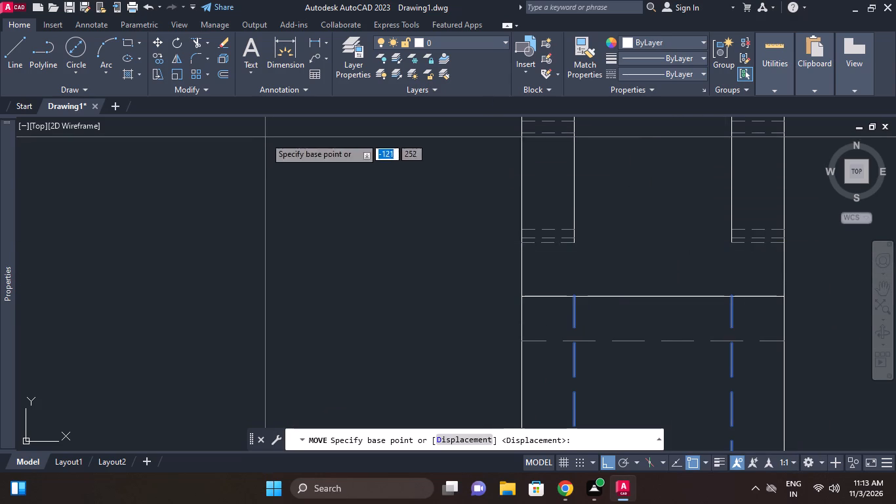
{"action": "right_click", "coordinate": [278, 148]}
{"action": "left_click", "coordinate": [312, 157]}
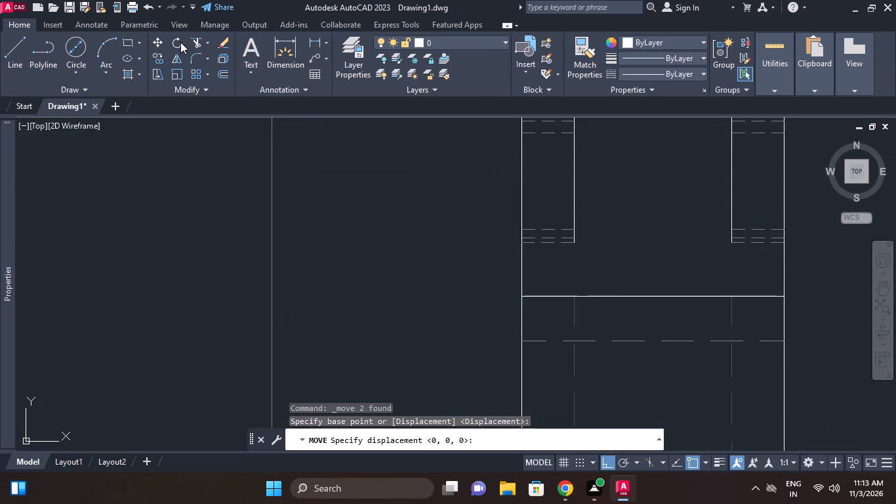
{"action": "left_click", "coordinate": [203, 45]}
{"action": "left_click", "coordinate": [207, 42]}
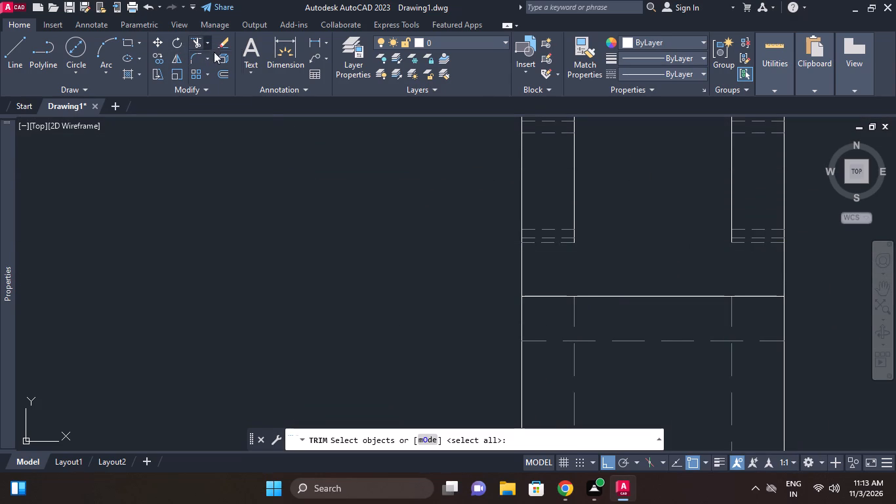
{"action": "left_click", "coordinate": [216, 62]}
Extend the inner edges of both upper legs down to the upper crossbar edge, using all objects as boundaries.
{"action": "left_click", "coordinate": [209, 38]}
{"action": "left_click", "coordinate": [216, 83]}
{"action": "right_click", "coordinate": [272, 202]}
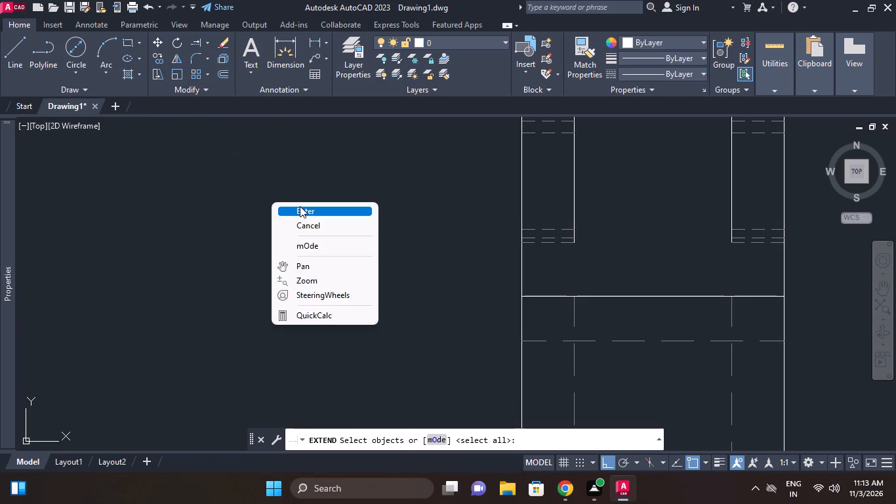
{"action": "left_click", "coordinate": [300, 206]}
{"action": "left_click", "coordinate": [577, 216]}
{"action": "left_click", "coordinate": [565, 208]}
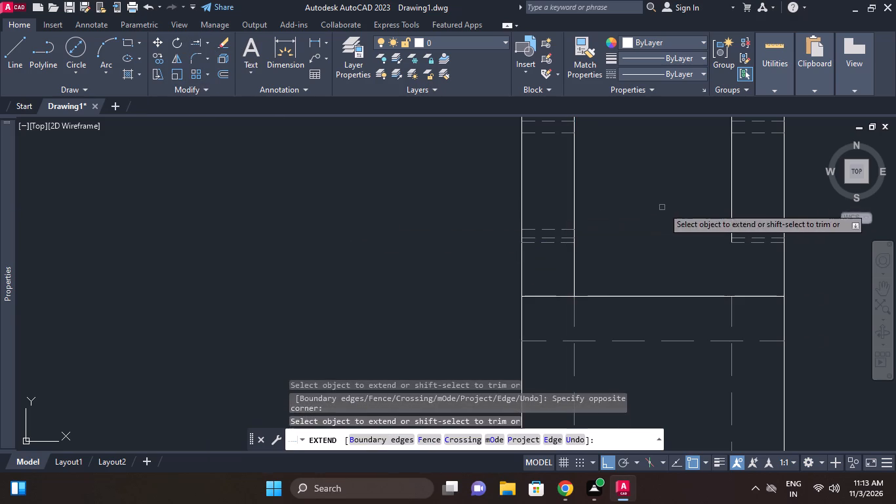
{"action": "left_click", "coordinate": [736, 190]}
{"action": "left_click", "coordinate": [706, 177]}
{"action": "right_click", "coordinate": [658, 177]}
{"action": "left_click", "coordinate": [697, 184]}
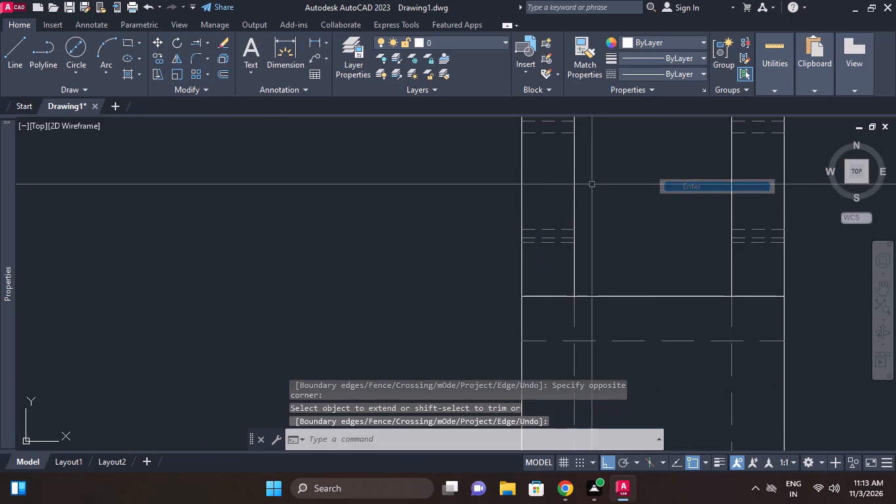
Draw a horizontal line across the side view at mid-height, from its far outer edge to its near outer edge.
{"action": "scroll", "coordinate": [592, 184], "scroll_direction": "down", "scroll_amount": 2}
{"action": "middle_click", "coordinate": [592, 184]}
{"action": "scroll", "coordinate": [714, 259], "scroll_direction": "down", "scroll_amount": 1}
{"action": "middle_click", "coordinate": [714, 259]}
{"action": "middle_click_drag", "start_coordinate": [721, 296], "coordinate": [715, 266]}
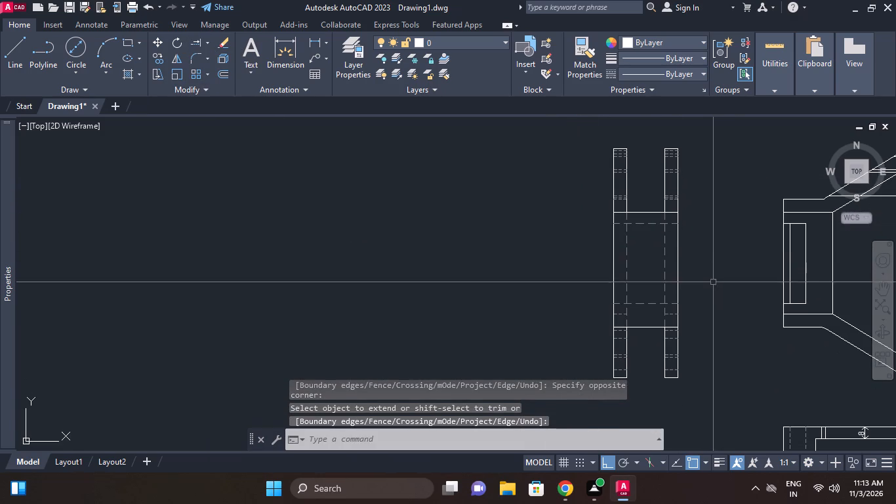
{"action": "middle_click_drag", "start_coordinate": [722, 318], "coordinate": [622, 300]}
{"action": "scroll", "coordinate": [660, 294], "scroll_direction": "down", "scroll_amount": 1}
{"action": "scroll", "coordinate": [632, 289], "scroll_direction": "up", "scroll_amount": 1}
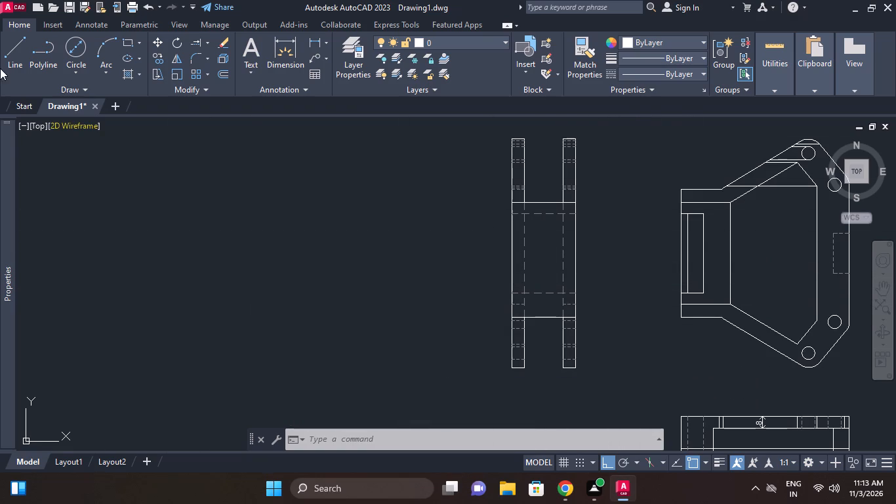
{"action": "left_click", "coordinate": [9, 52]}
{"action": "left_click", "coordinate": [508, 255]}
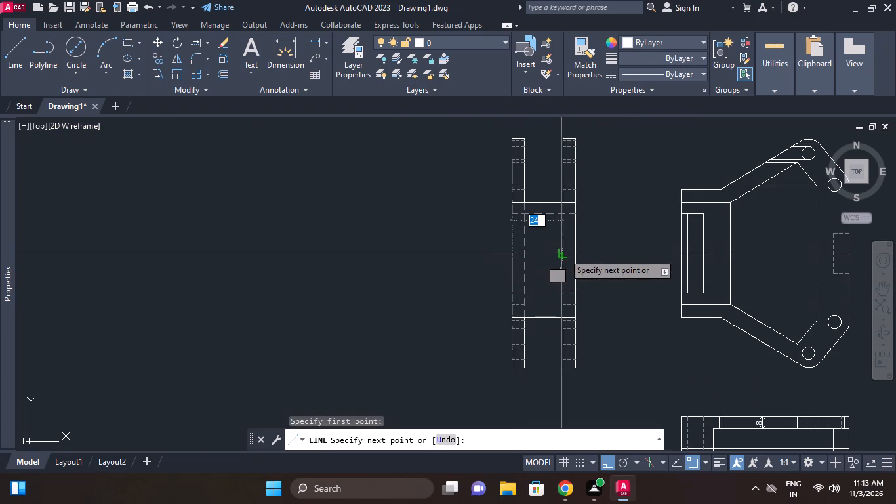
{"action": "left_click", "coordinate": [575, 253]}
{"action": "key", "text": "Escape"}
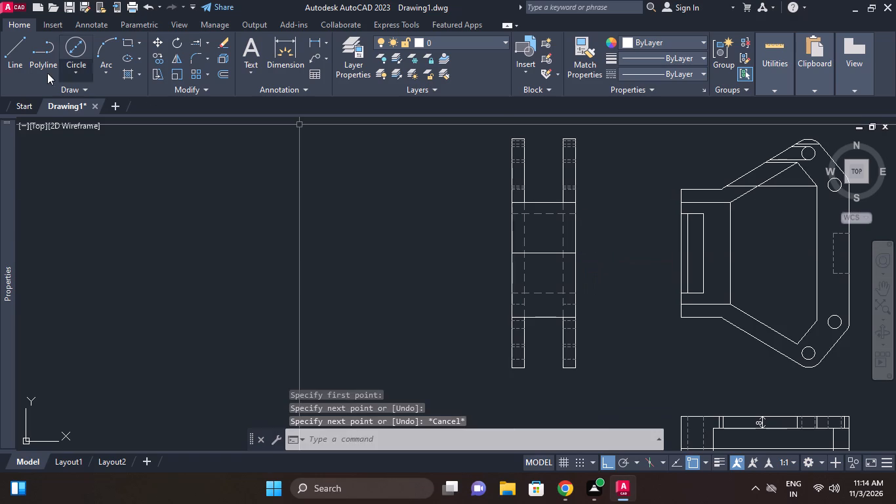
Draw a 24 mm diameter circle centred on the midpoint of the horizontal line across the side view.
{"action": "left_click", "coordinate": [79, 45]}
{"action": "left_click", "coordinate": [548, 253]}
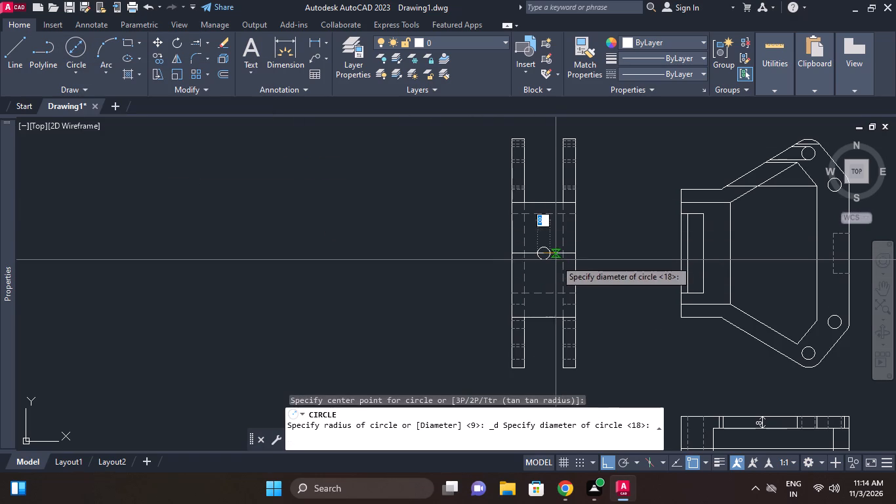
{"action": "type", "text": "24"}
{"action": "key", "text": "Return"}
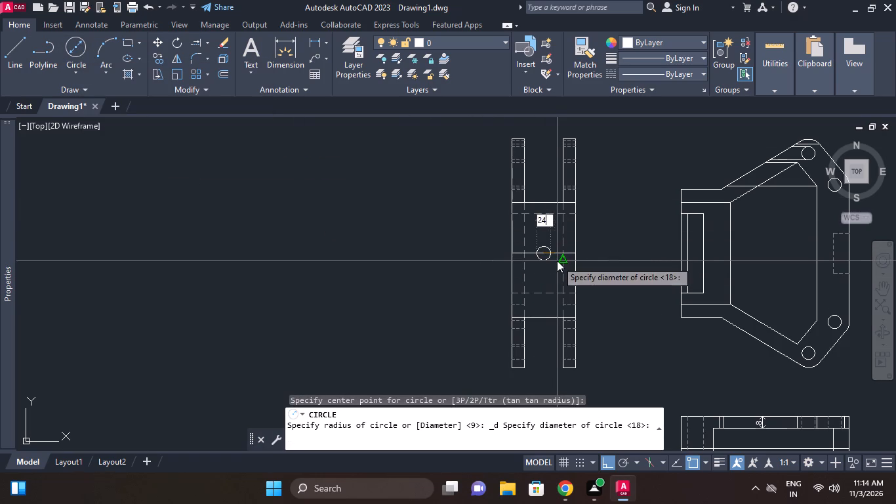
Draw a concentric circle of radius 10 at the centre of the 24 mm circle.
{"action": "key", "text": "Return"}
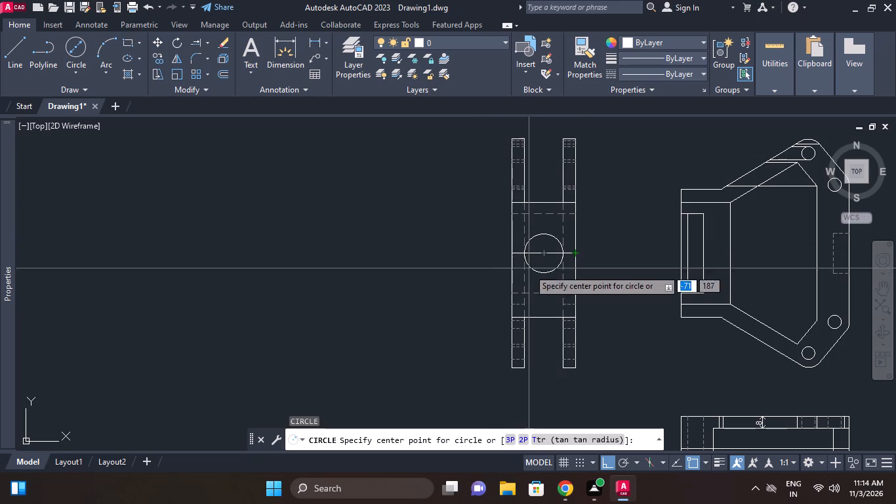
{"action": "left_click", "coordinate": [542, 255]}
{"action": "type", "text": "10"}
{"action": "key", "text": "Return"}
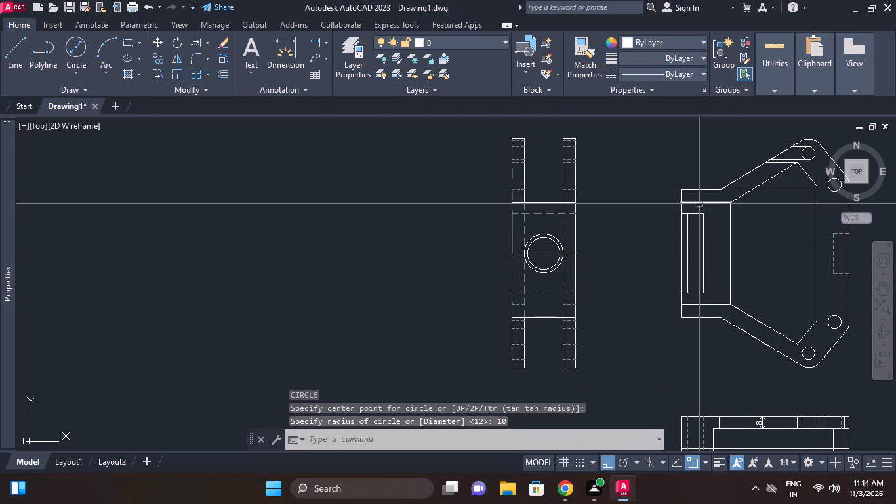
Erase the inner concentric circle at the centre of the side view.
{"action": "scroll", "coordinate": [594, 255], "scroll_direction": "up", "scroll_amount": 1}
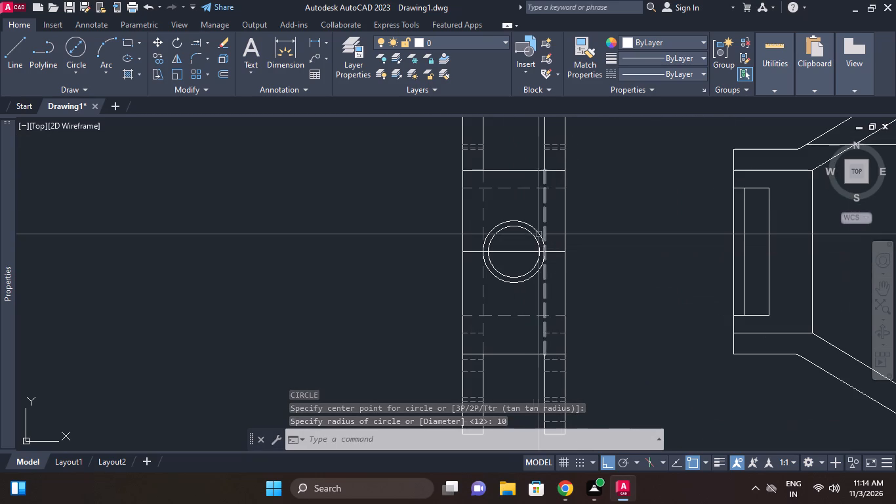
{"action": "left_click", "coordinate": [527, 231]}
{"action": "type", "text": "e"}
{"action": "key", "text": "space"}
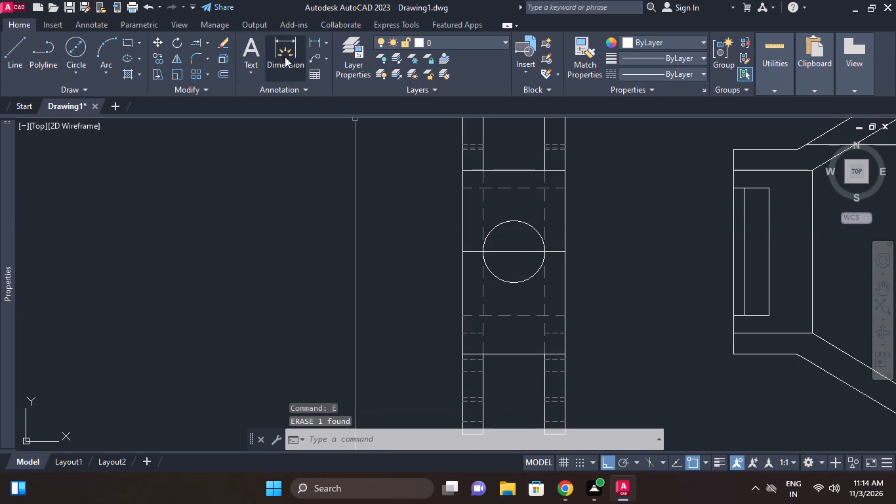
Check the diameter of the remaining central circle with a temporary diameter dimension.
{"action": "left_click", "coordinate": [329, 40]}
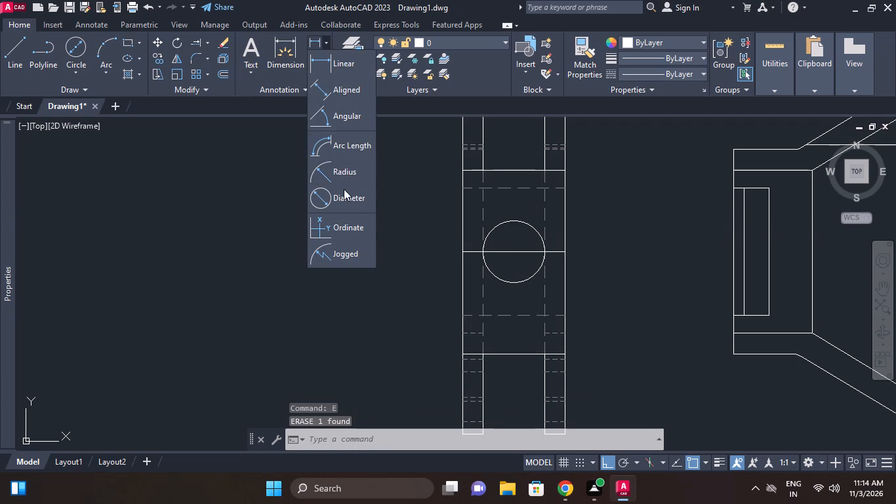
{"action": "left_click", "coordinate": [343, 194]}
{"action": "left_click", "coordinate": [516, 219]}
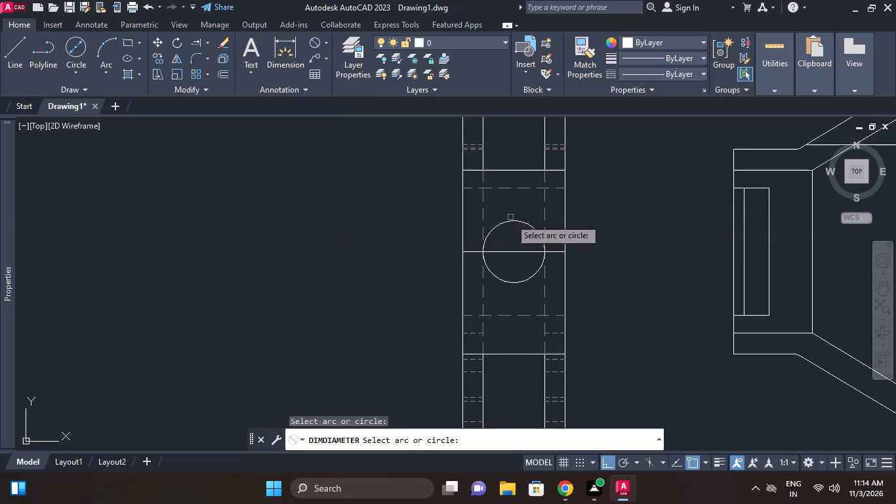
{"action": "left_click", "coordinate": [511, 221]}
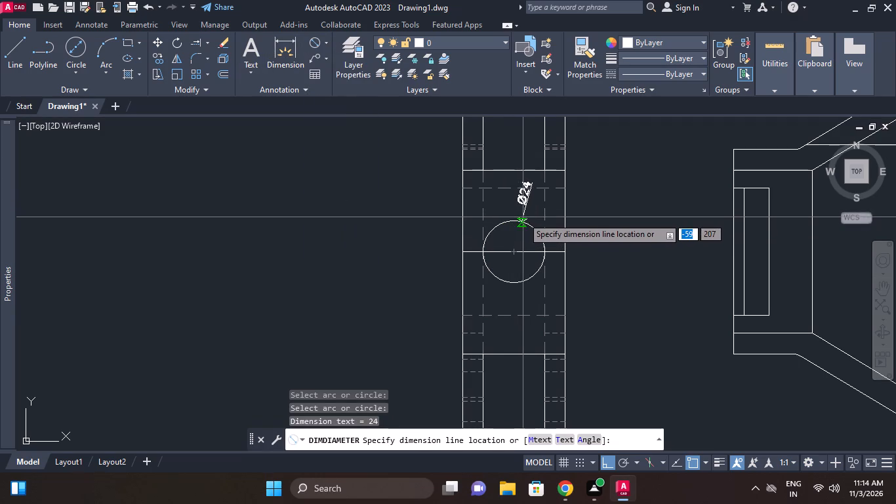
{"action": "key", "text": "Escape"}
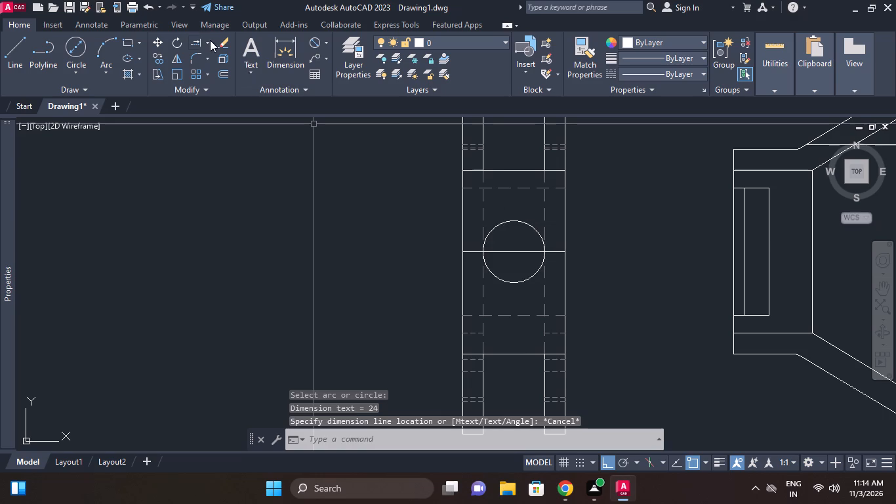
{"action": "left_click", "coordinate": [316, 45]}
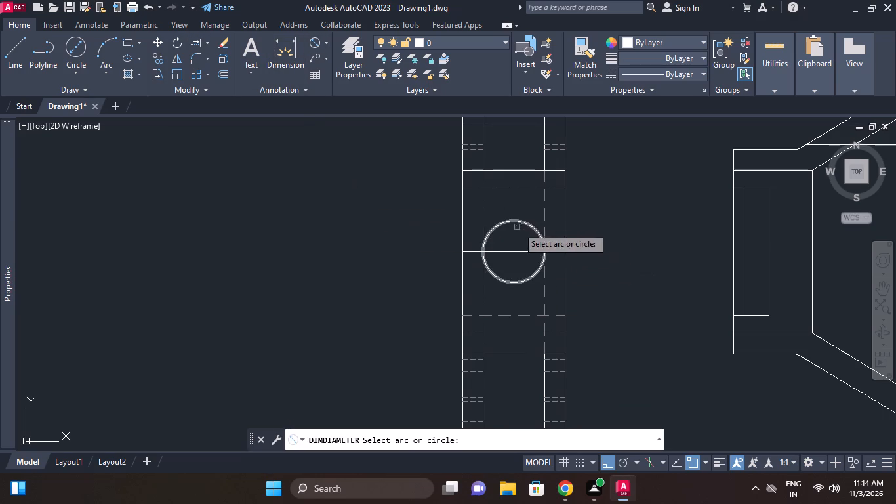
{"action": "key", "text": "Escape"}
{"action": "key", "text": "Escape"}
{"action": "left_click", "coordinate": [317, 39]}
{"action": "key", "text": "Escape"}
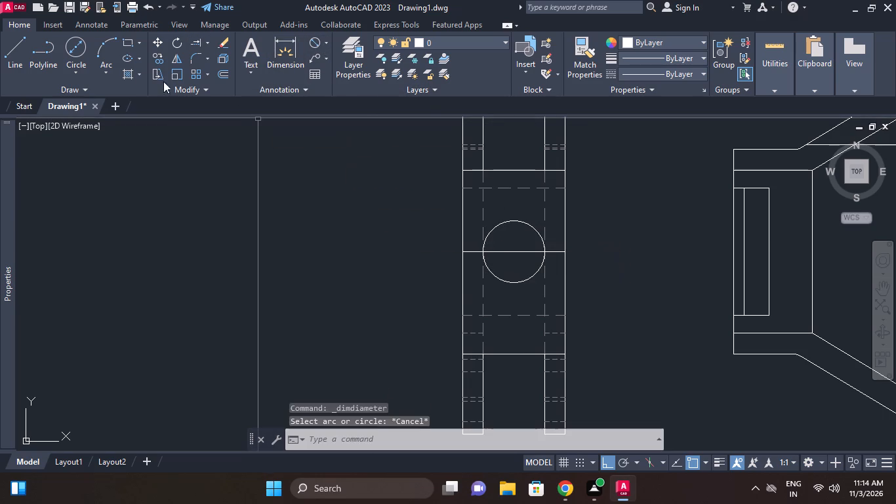
Draw a concentric circle of diameter 10 at the centre of the remaining circle in the side view.
{"action": "left_click", "coordinate": [73, 47]}
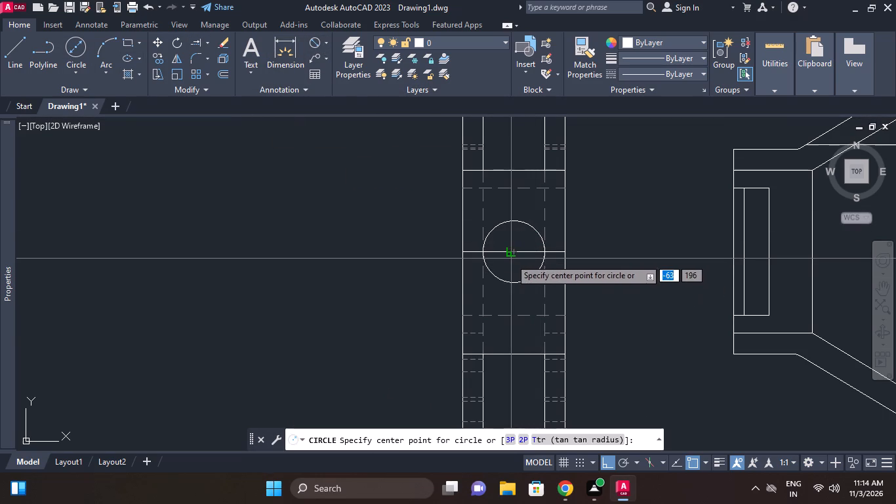
{"action": "left_click", "coordinate": [513, 254]}
{"action": "type", "text": "10"}
{"action": "key", "text": "Return"}
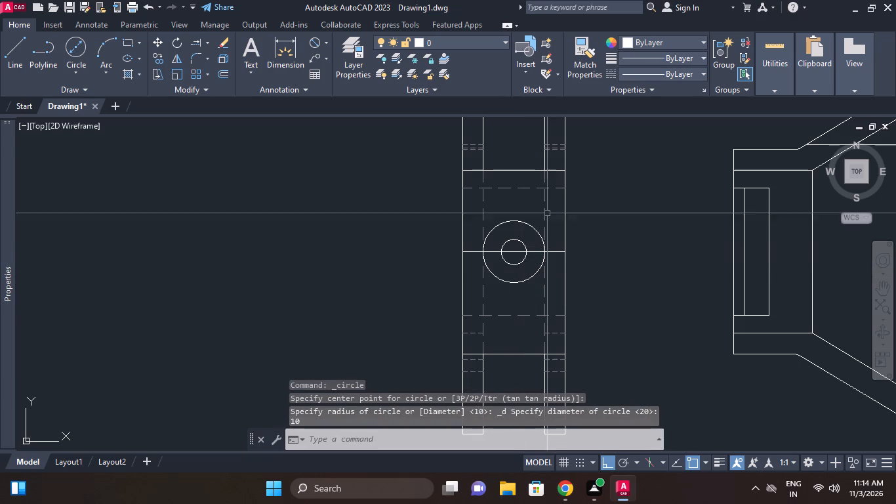
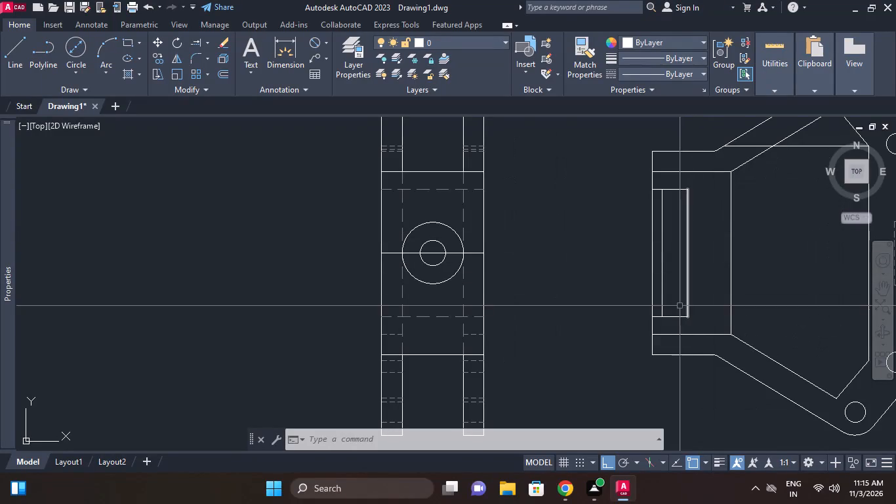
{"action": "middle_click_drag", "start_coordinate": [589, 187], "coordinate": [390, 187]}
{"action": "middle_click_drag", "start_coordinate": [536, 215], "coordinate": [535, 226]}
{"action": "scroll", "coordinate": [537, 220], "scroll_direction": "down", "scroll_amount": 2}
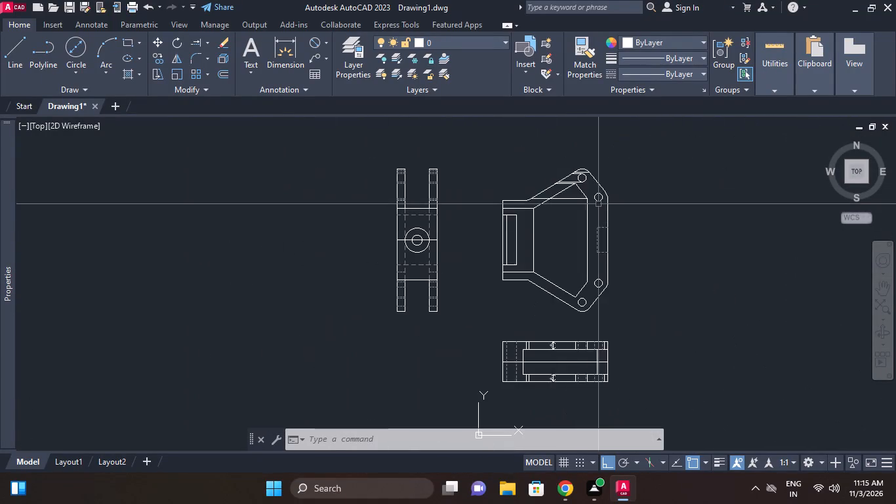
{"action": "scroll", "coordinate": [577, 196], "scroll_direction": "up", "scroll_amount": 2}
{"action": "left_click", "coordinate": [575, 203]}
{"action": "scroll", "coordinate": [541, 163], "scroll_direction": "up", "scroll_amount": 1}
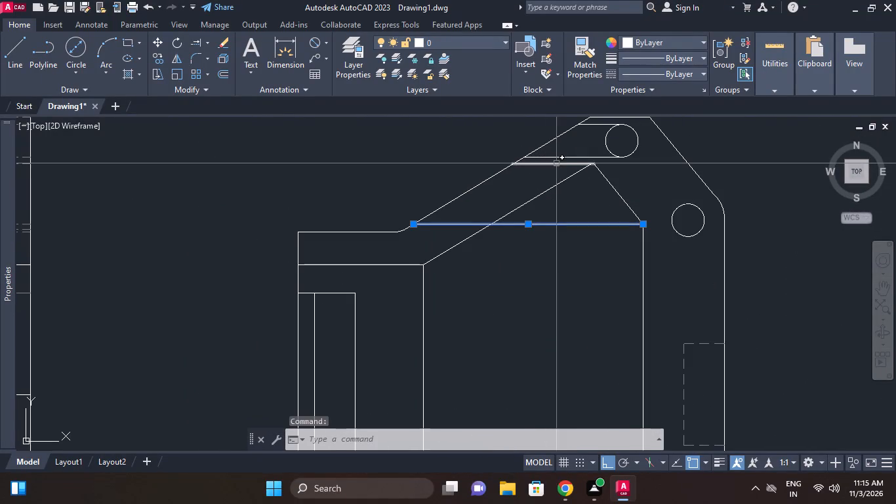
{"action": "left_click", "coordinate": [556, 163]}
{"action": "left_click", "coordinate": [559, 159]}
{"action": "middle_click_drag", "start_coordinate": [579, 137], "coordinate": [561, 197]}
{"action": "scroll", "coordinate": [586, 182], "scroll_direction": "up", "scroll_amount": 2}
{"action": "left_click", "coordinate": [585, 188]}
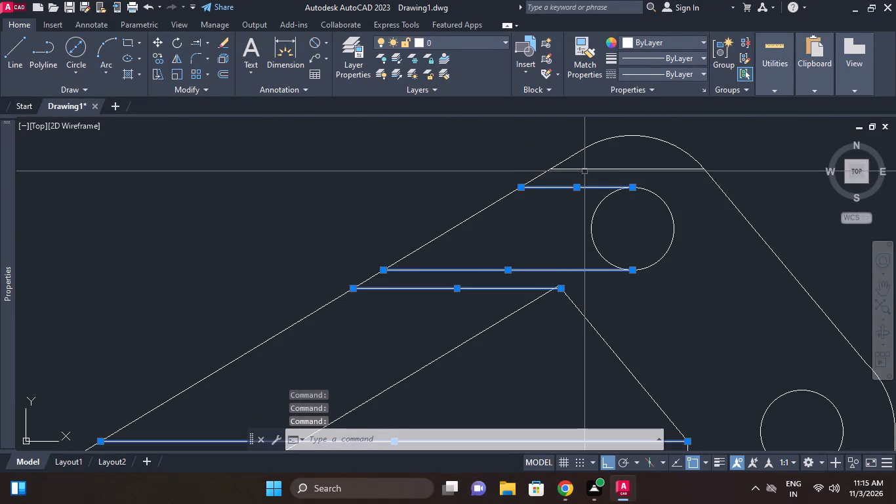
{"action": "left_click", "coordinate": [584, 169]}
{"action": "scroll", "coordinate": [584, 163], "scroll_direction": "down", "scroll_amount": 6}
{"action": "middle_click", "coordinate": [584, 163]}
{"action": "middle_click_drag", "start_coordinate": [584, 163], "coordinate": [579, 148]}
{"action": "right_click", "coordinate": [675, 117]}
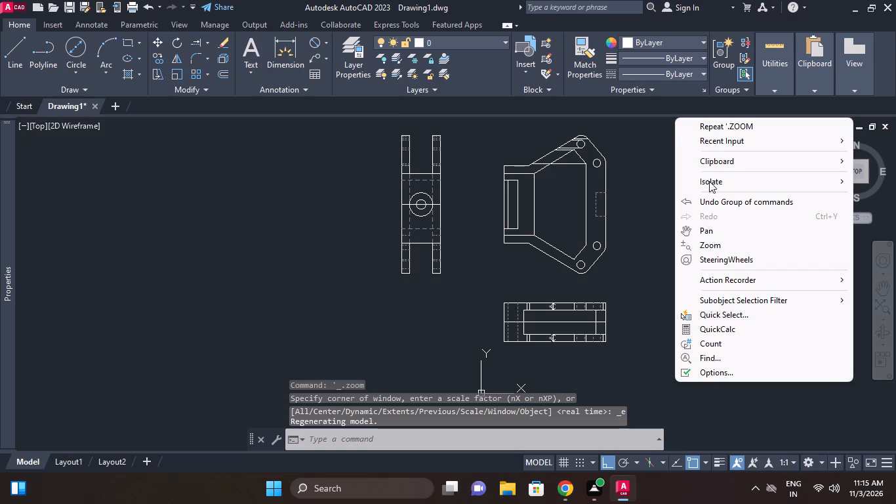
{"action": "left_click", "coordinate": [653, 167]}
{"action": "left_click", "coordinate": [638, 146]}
Erase the five horizontal projection lines crossing the upper sloped arm of the front view.
{"action": "scroll", "coordinate": [563, 165], "scroll_direction": "up", "scroll_amount": 1}
{"action": "left_click", "coordinate": [568, 165]}
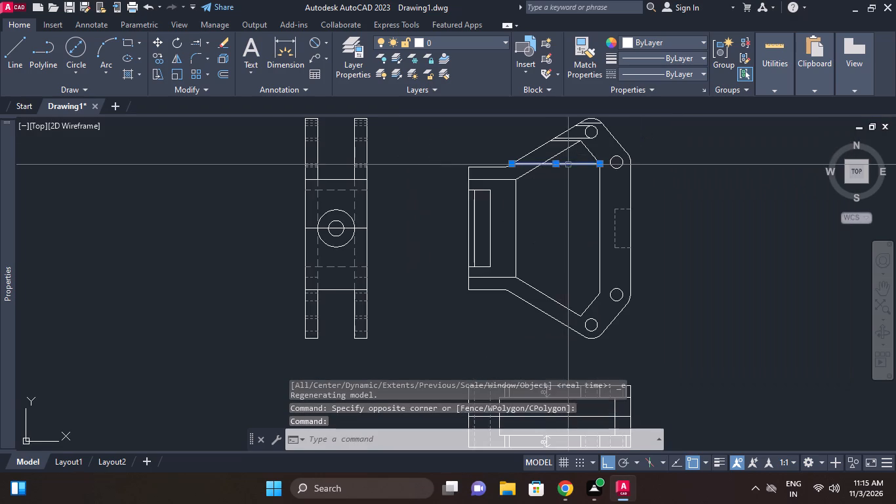
{"action": "middle_click_drag", "start_coordinate": [566, 159], "coordinate": [567, 188]}
{"action": "scroll", "coordinate": [569, 178], "scroll_direction": "up", "scroll_amount": 2}
{"action": "left_click", "coordinate": [569, 157]}
{"action": "double_click", "coordinate": [569, 145]}
{"action": "left_click", "coordinate": [571, 151]}
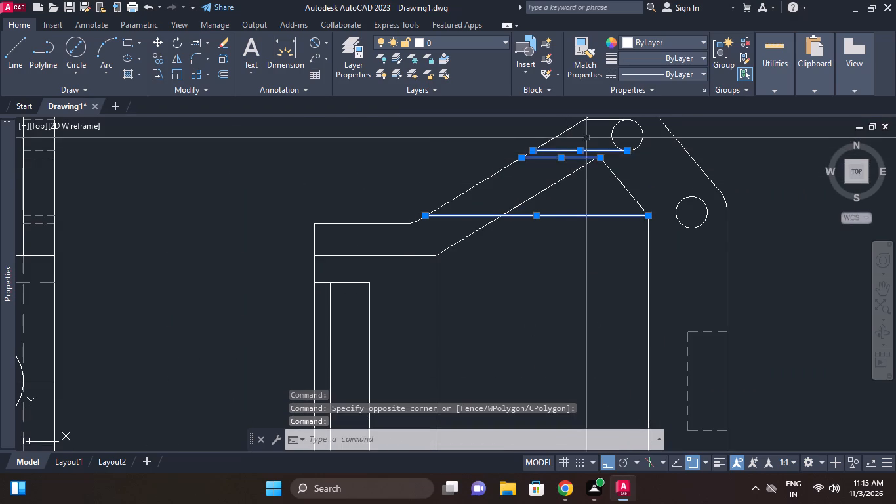
{"action": "middle_click_drag", "start_coordinate": [588, 136], "coordinate": [583, 175]}
{"action": "scroll", "coordinate": [590, 161], "scroll_direction": "up", "scroll_amount": 1}
{"action": "left_click", "coordinate": [594, 158]}
{"action": "left_click", "coordinate": [610, 147]}
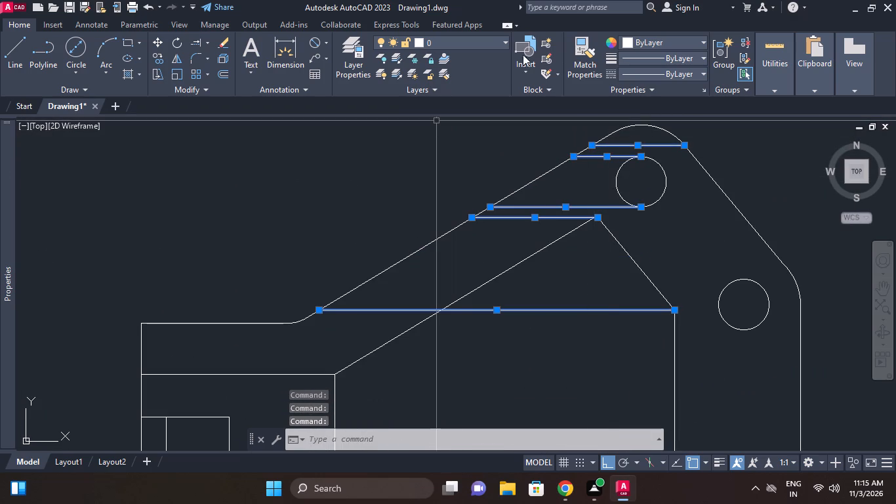
{"action": "left_click", "coordinate": [217, 38]}
Erase the two short horizontal segments joining the rectangular slot's upper and lower ends to the front view's outer left edge.
{"action": "scroll", "coordinate": [267, 115], "scroll_direction": "down", "scroll_amount": 2}
{"action": "middle_click_drag", "start_coordinate": [275, 115], "coordinate": [291, 123]}
{"action": "middle_click_drag", "start_coordinate": [288, 209], "coordinate": [361, 173]}
{"action": "scroll", "coordinate": [295, 209], "scroll_direction": "down", "scroll_amount": 1}
{"action": "scroll", "coordinate": [317, 222], "scroll_direction": "up", "scroll_amount": 1}
{"action": "left_click", "coordinate": [302, 240]}
{"action": "middle_click_drag", "start_coordinate": [362, 245], "coordinate": [382, 141]}
{"action": "scroll", "coordinate": [366, 183], "scroll_direction": "down", "scroll_amount": 1}
{"action": "middle_click_drag", "start_coordinate": [336, 294], "coordinate": [345, 249]}
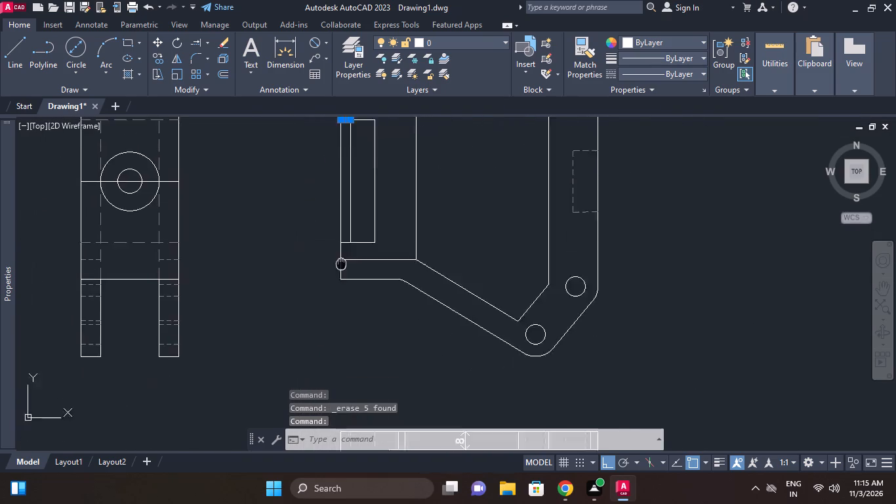
{"action": "scroll", "coordinate": [344, 247], "scroll_direction": "up", "scroll_amount": 1}
{"action": "left_click", "coordinate": [357, 207]}
{"action": "left_click", "coordinate": [356, 195]}
{"action": "right_click", "coordinate": [271, 180]}
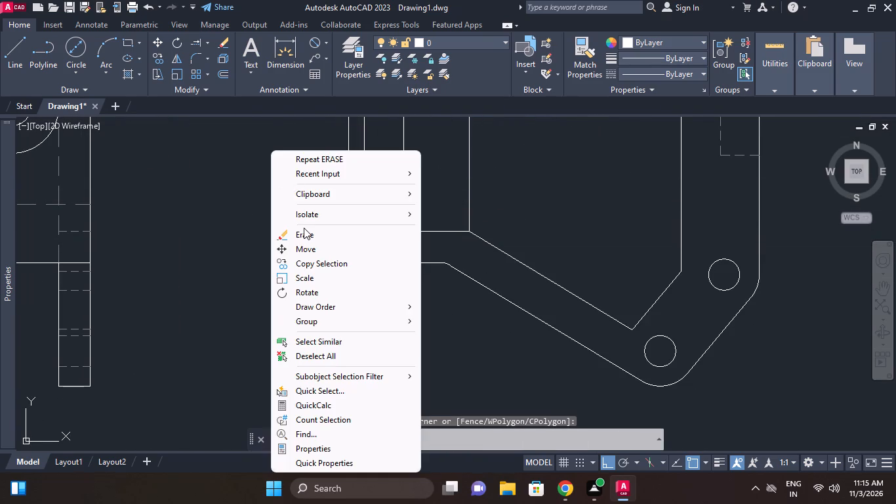
{"action": "left_click", "coordinate": [304, 228]}
Erase the two horizontal lines above and below the slot, between the front view's outer left edge and the inner cutout.
{"action": "scroll", "coordinate": [290, 219], "scroll_direction": "down", "scroll_amount": 3}
{"action": "middle_click_drag", "start_coordinate": [293, 225], "coordinate": [350, 284]}
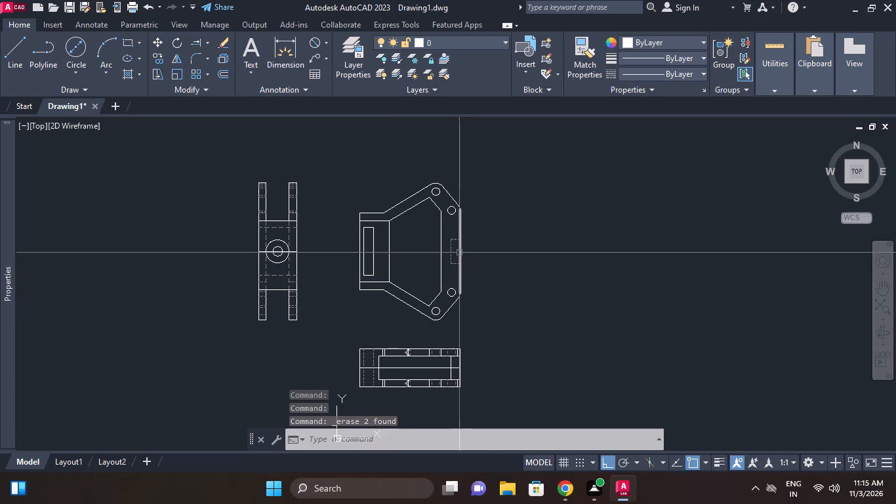
{"action": "middle_click_drag", "start_coordinate": [399, 257], "coordinate": [420, 255]}
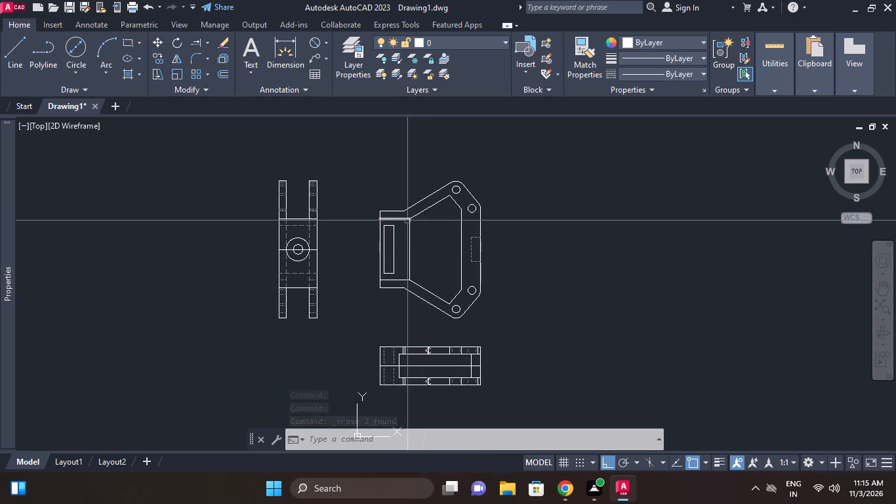
{"action": "left_click", "coordinate": [400, 219]}
{"action": "middle_click_drag", "start_coordinate": [404, 245], "coordinate": [407, 230]}
{"action": "scroll", "coordinate": [388, 279], "scroll_direction": "up", "scroll_amount": 1}
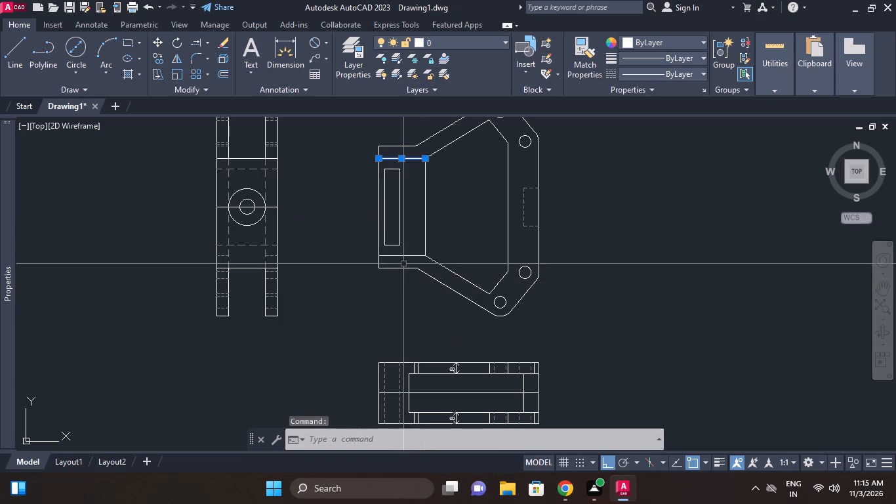
{"action": "left_click", "coordinate": [403, 257]}
{"action": "right_click", "coordinate": [573, 215]}
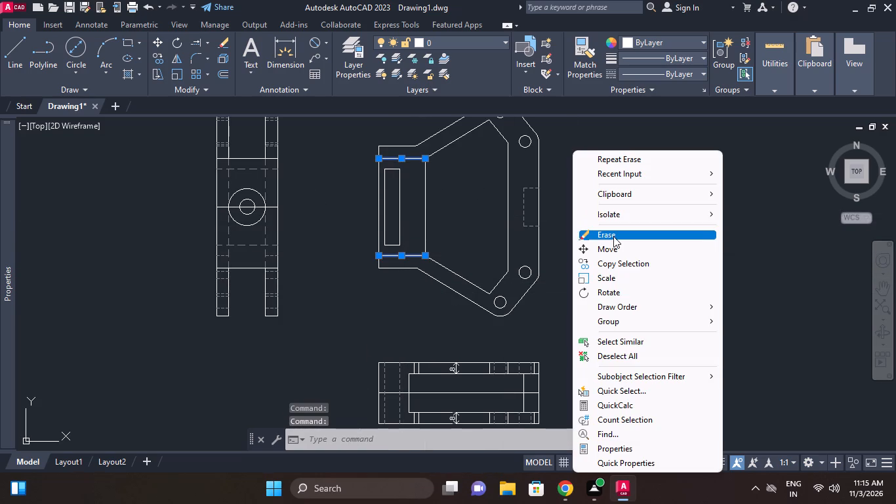
{"action": "left_click", "coordinate": [613, 236]}
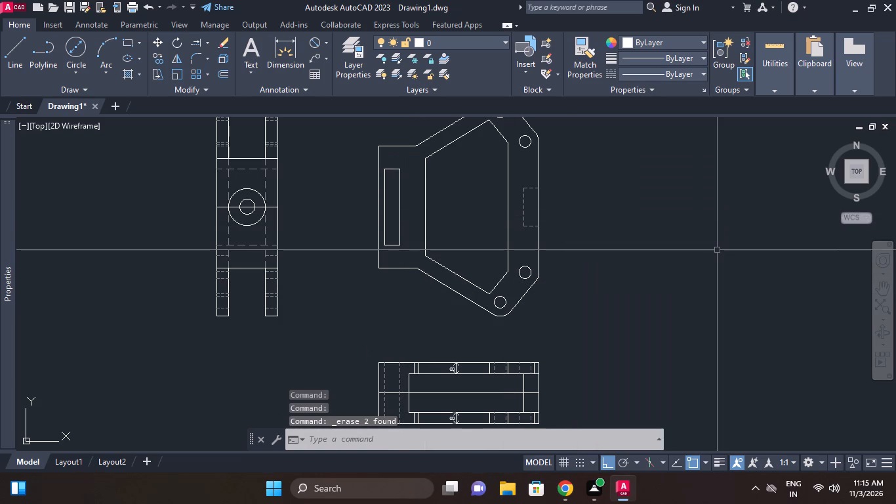
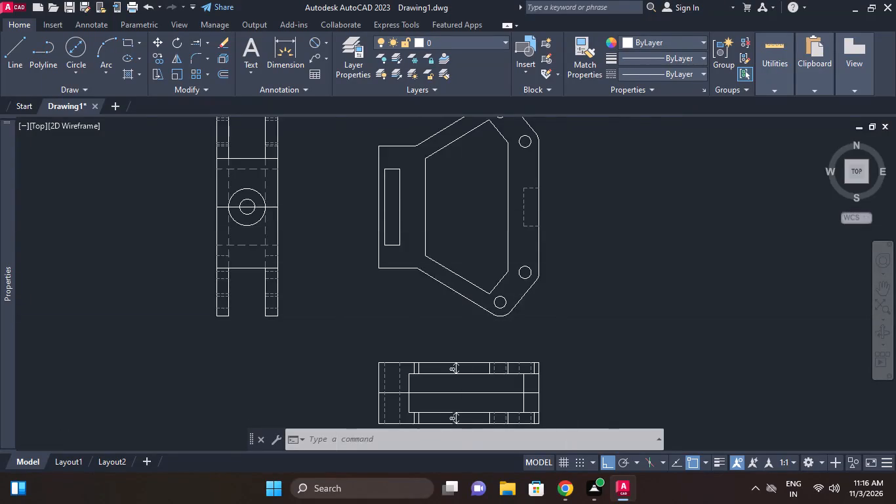
Offset the front view's outer left vertical edge 20 toward the inner cutout.
{"action": "left_click", "coordinate": [203, 40]}
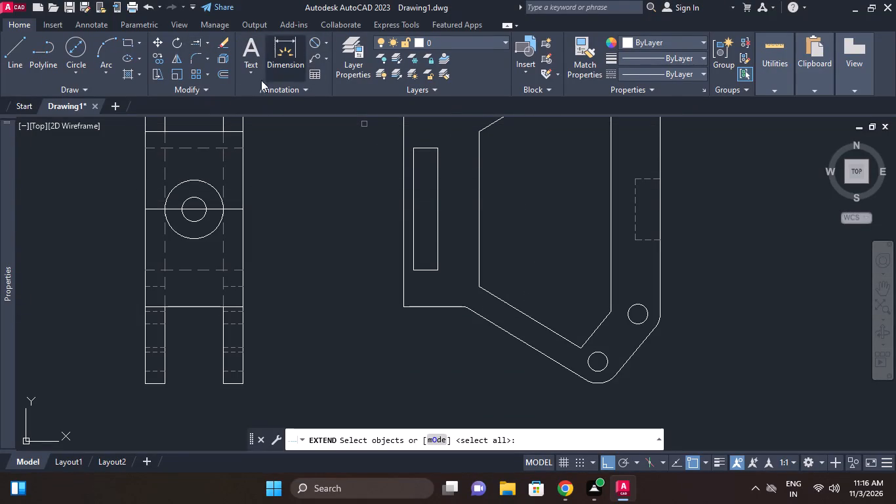
{"action": "left_click", "coordinate": [227, 75]}
{"action": "middle_click_drag", "start_coordinate": [360, 215], "coordinate": [348, 240]}
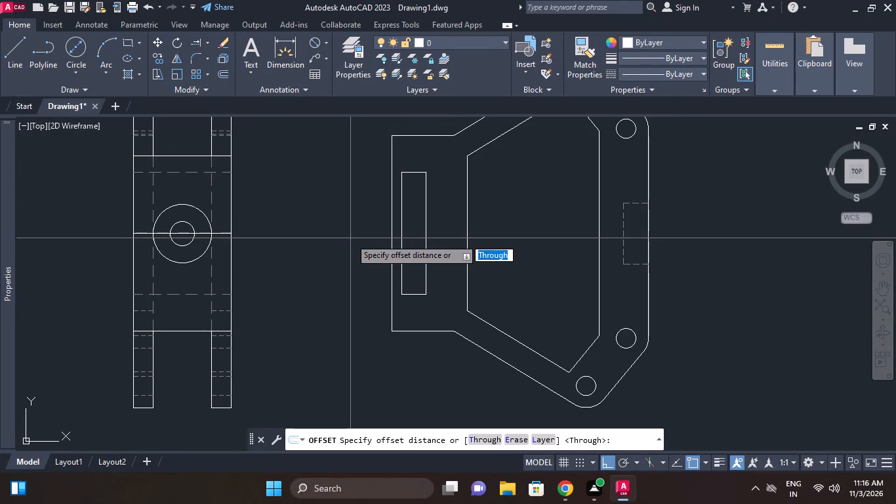
{"action": "type", "text": "20"}
{"action": "key", "text": "Return"}
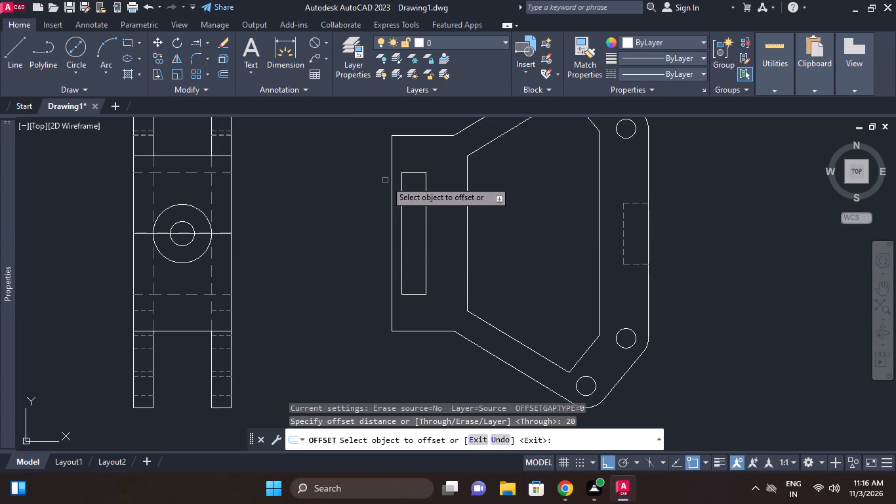
{"action": "left_click", "coordinate": [390, 175]}
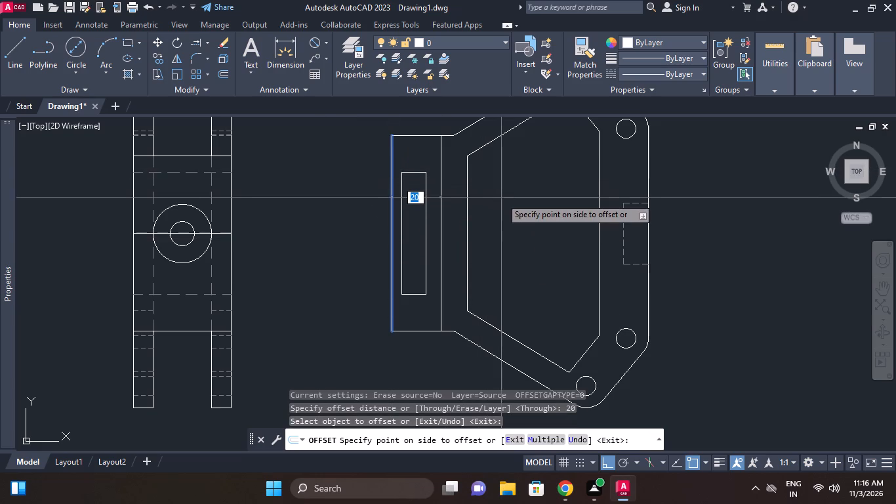
{"action": "left_click", "coordinate": [501, 198]}
{"action": "right_click", "coordinate": [510, 184]}
{"action": "left_click", "coordinate": [519, 189]}
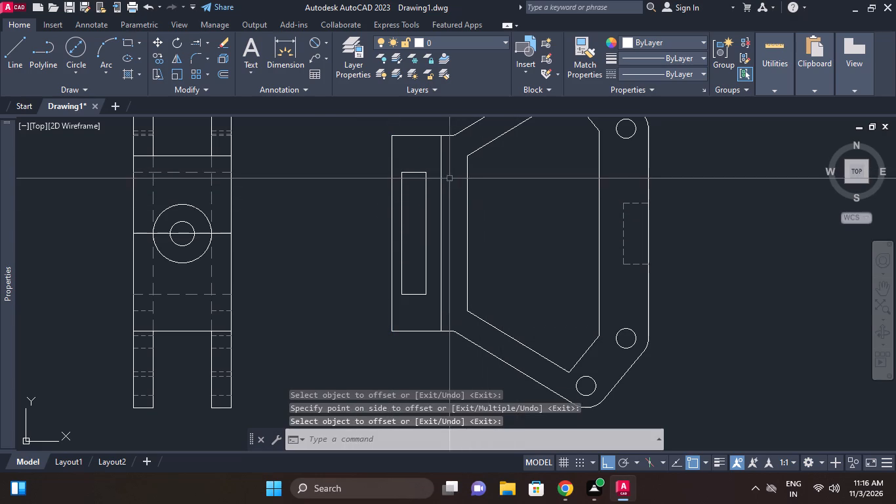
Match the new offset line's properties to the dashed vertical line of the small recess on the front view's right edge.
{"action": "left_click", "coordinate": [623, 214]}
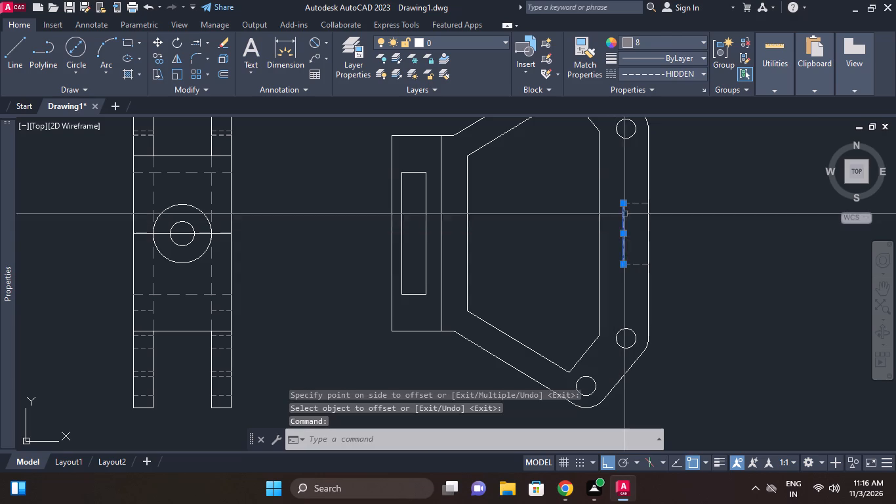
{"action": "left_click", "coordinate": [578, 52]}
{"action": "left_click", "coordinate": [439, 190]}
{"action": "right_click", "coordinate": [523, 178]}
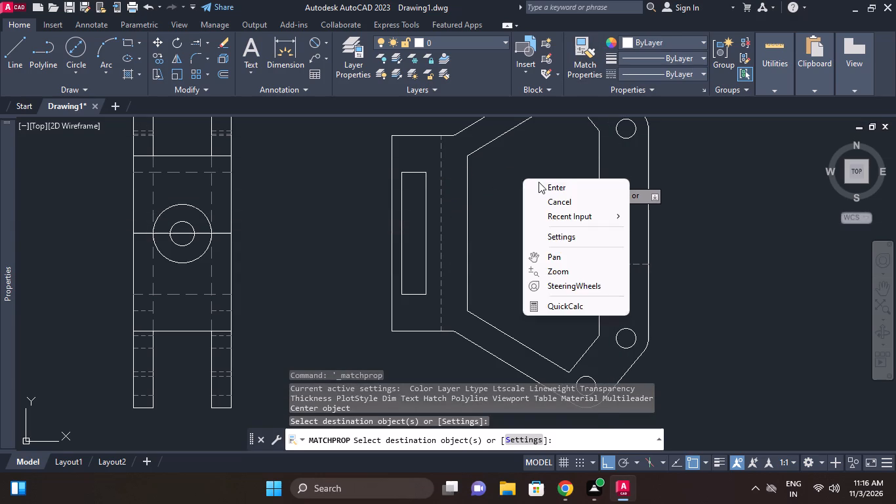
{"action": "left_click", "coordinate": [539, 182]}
Match the offset line's properties to the side view's right inner dashed vertical line.
{"action": "left_click", "coordinate": [211, 192]}
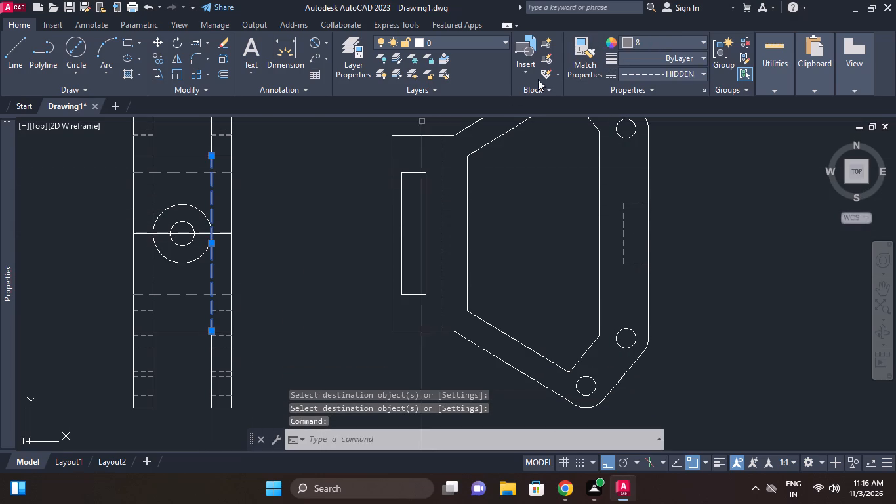
{"action": "left_click", "coordinate": [582, 64]}
{"action": "left_click", "coordinate": [441, 178]}
{"action": "right_click", "coordinate": [513, 177]}
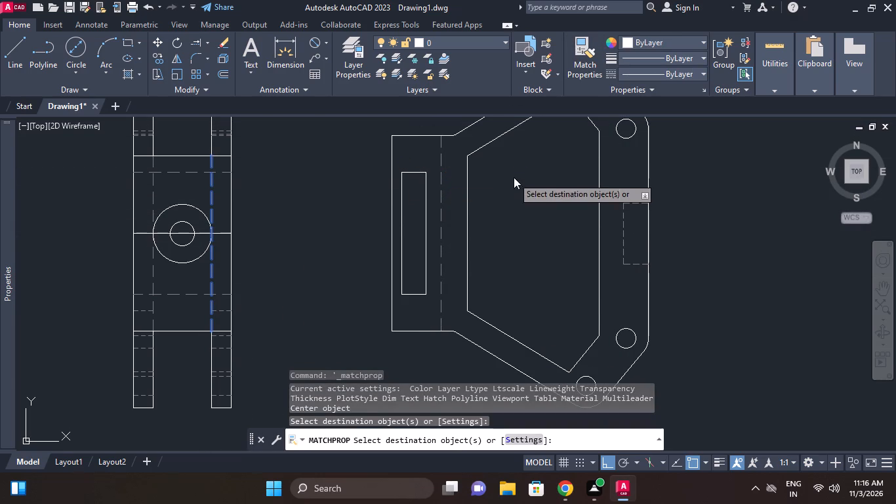
{"action": "left_click", "coordinate": [546, 181]}
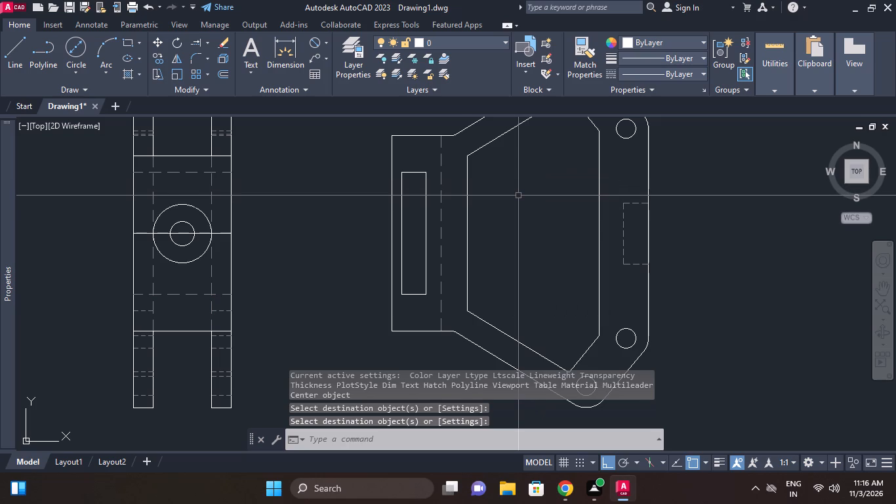
Erase the horizontal line running through the centre of the two concentric circles in the side view.
{"action": "middle_click", "coordinate": [529, 222]}
{"action": "scroll", "coordinate": [529, 225], "scroll_direction": "down", "scroll_amount": 1}
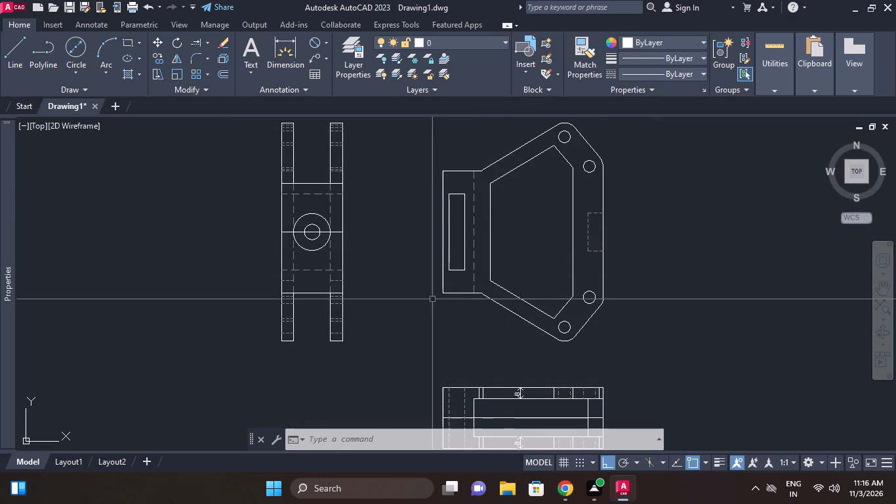
{"action": "scroll", "coordinate": [348, 247], "scroll_direction": "up", "scroll_amount": 1}
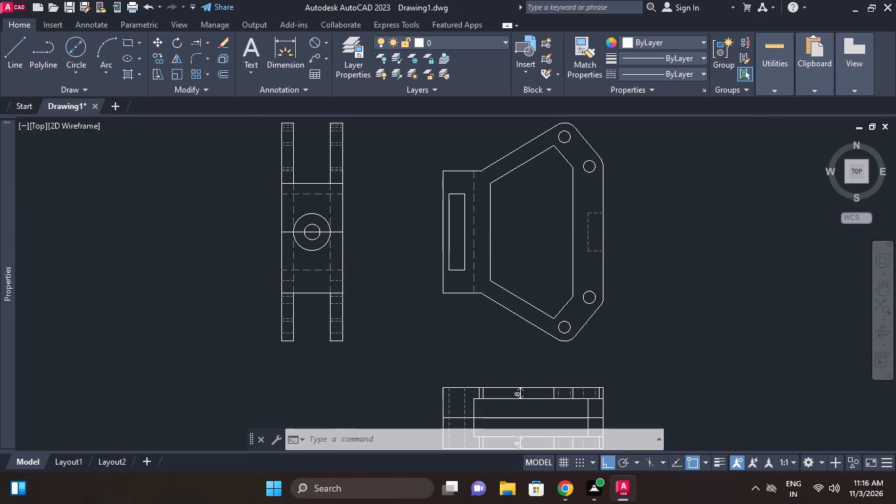
{"action": "middle_click_drag", "start_coordinate": [386, 261], "coordinate": [418, 267]}
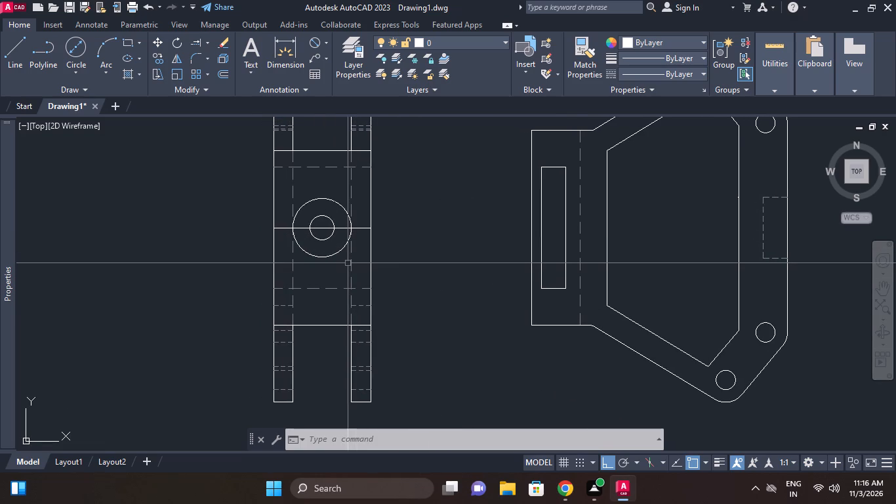
{"action": "scroll", "coordinate": [349, 262], "scroll_direction": "up", "scroll_amount": 1}
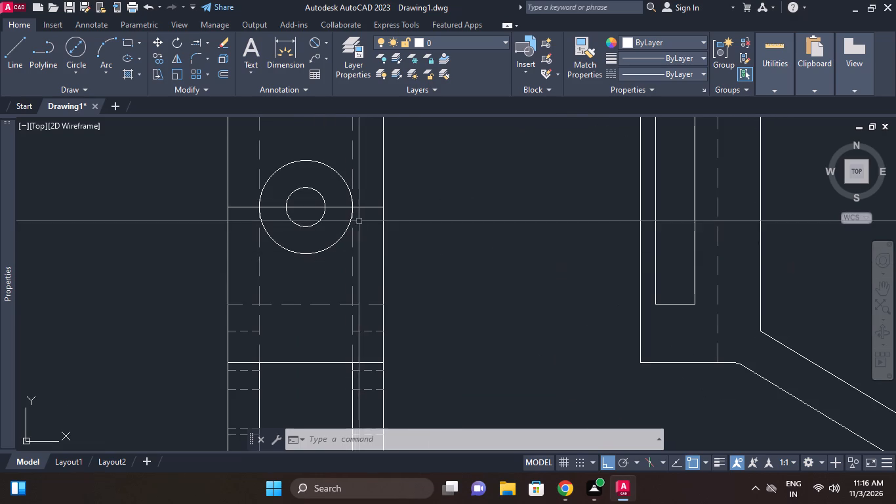
{"action": "left_click", "coordinate": [363, 211]}
{"action": "left_click", "coordinate": [374, 192]}
{"action": "left_click", "coordinate": [361, 207]}
{"action": "right_click", "coordinate": [420, 198]}
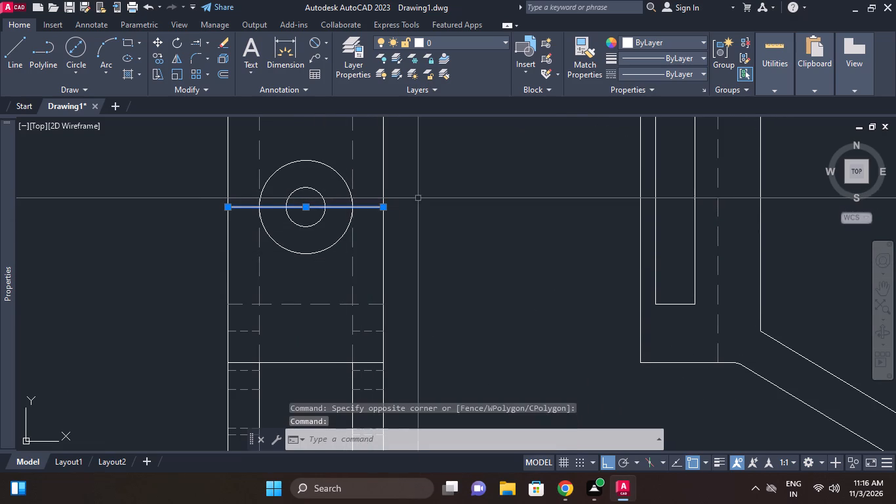
{"action": "left_click", "coordinate": [450, 211]}
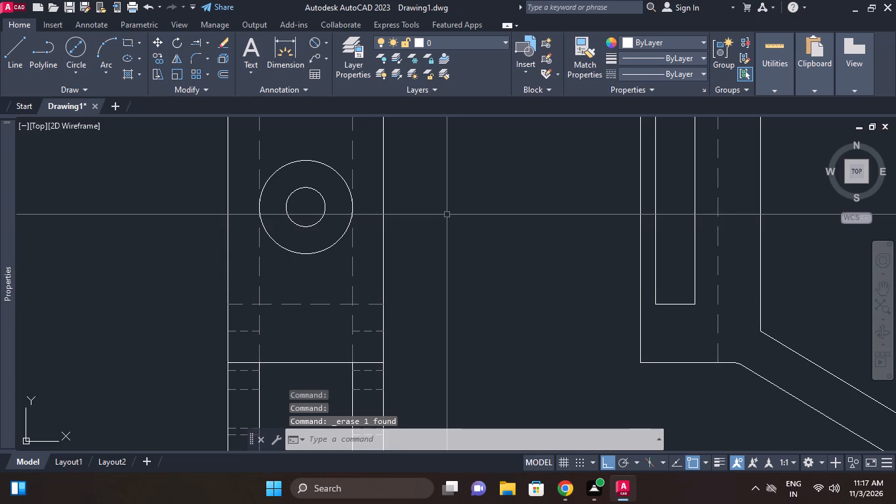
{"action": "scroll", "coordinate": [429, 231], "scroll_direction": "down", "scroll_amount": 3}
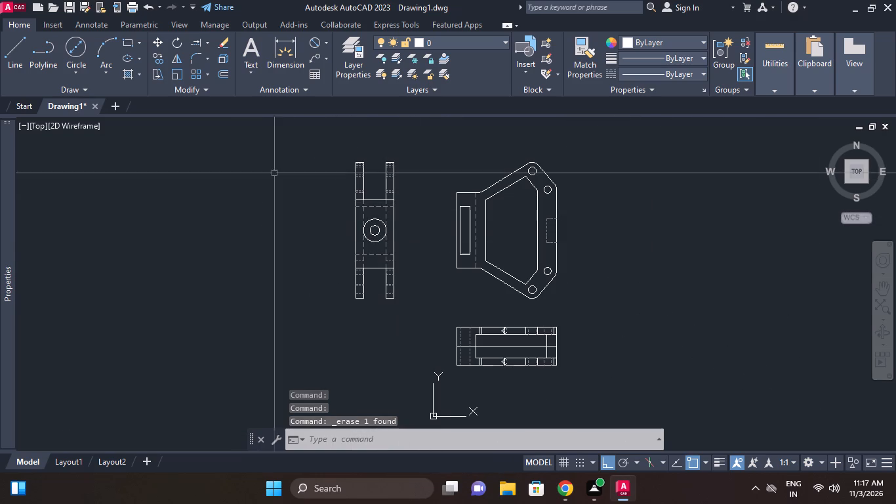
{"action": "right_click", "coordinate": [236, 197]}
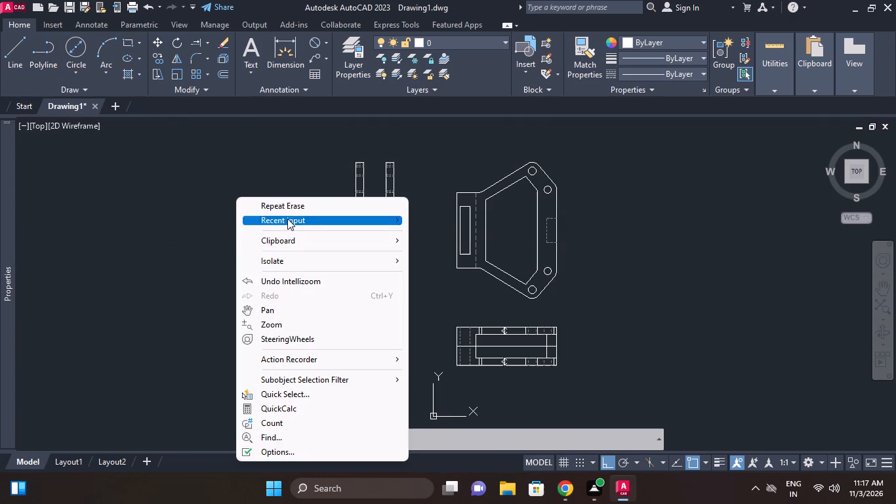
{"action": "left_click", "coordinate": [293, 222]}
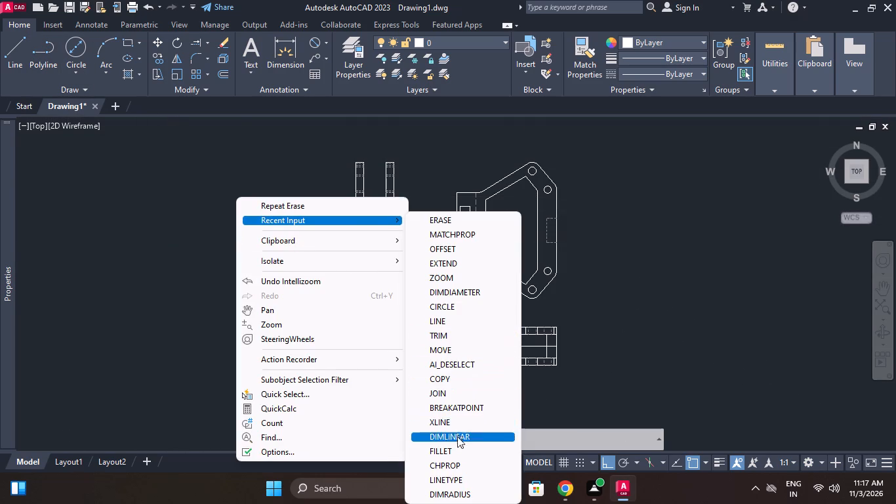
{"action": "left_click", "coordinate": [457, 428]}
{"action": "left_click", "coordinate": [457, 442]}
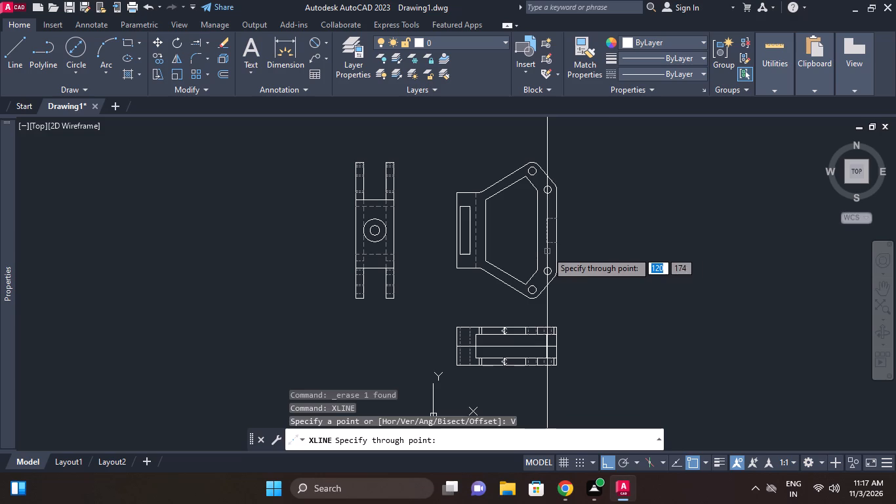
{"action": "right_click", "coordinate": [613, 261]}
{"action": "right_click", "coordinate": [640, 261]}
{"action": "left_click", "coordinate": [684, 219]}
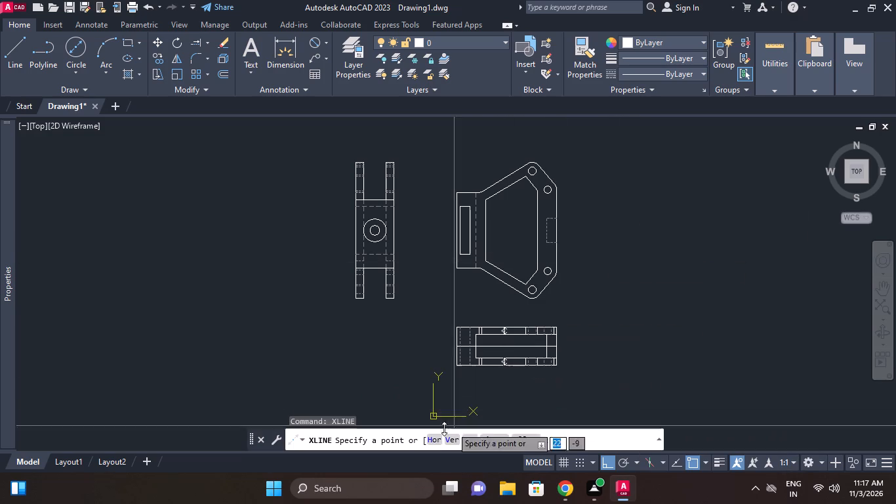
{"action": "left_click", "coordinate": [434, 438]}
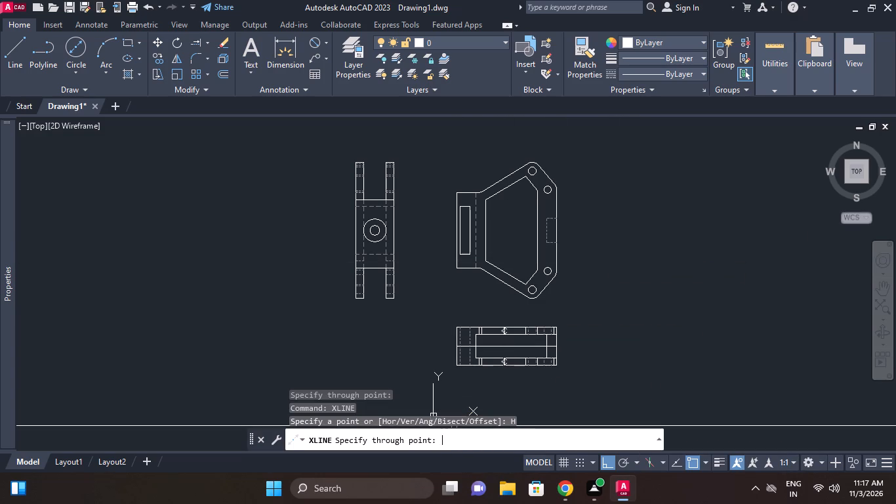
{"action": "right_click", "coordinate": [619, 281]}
Draw two horizontal construction lines through the lower and upper ends of the front view's dashed recess, reaching across the side view.
{"action": "right_click", "coordinate": [630, 285]}
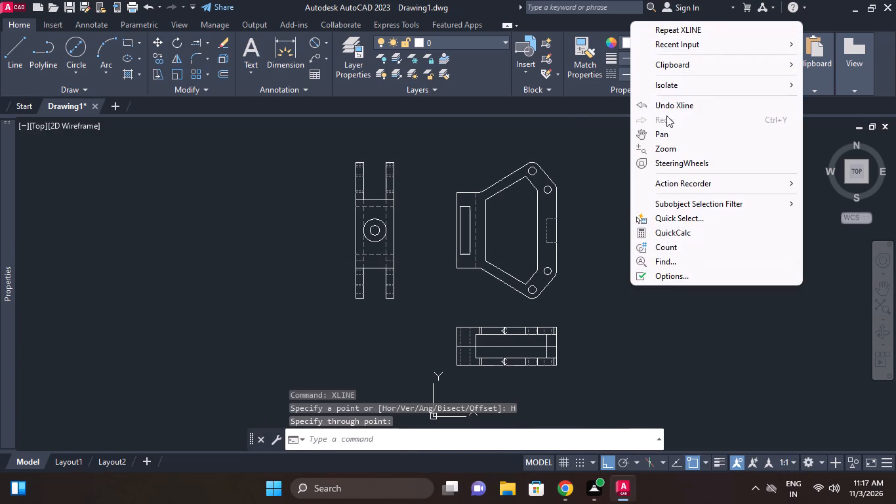
{"action": "left_click", "coordinate": [665, 27]}
{"action": "left_click", "coordinate": [439, 438]}
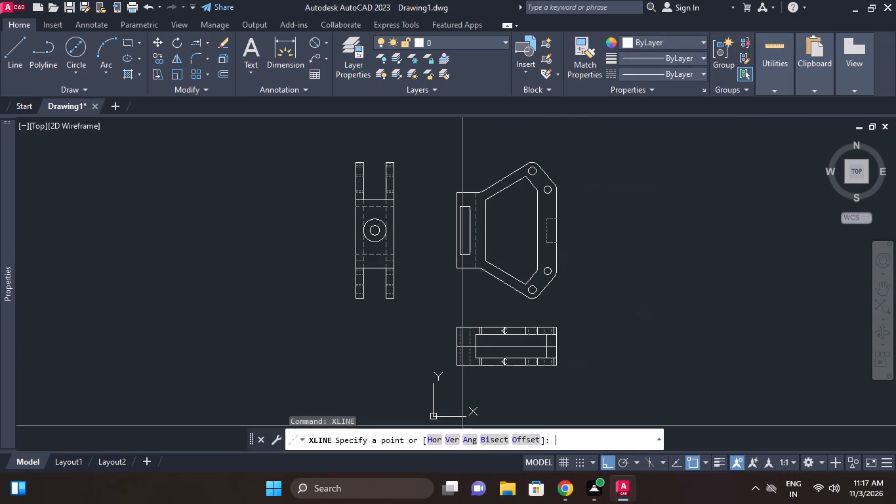
{"action": "scroll", "coordinate": [540, 261], "scroll_direction": "up", "scroll_amount": 2}
{"action": "left_click", "coordinate": [556, 232]}
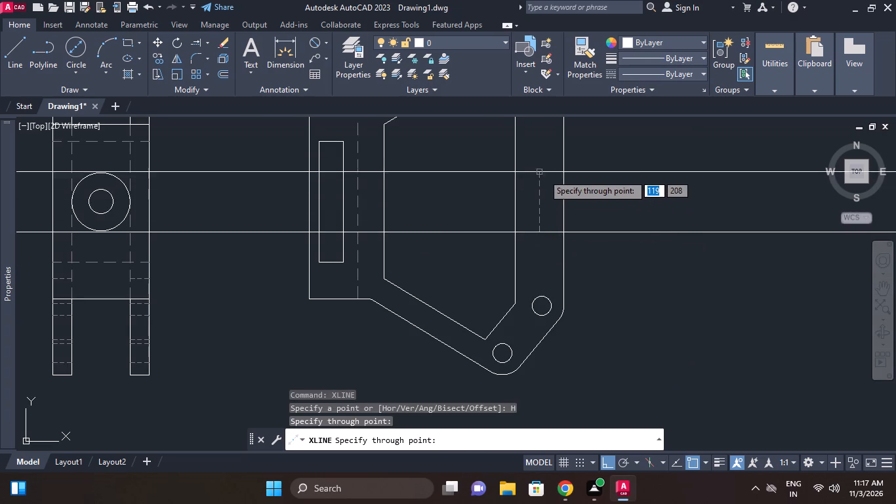
{"action": "left_click", "coordinate": [543, 171]}
{"action": "middle_click_drag", "start_coordinate": [447, 240], "coordinate": [647, 278]}
{"action": "scroll", "coordinate": [387, 228], "scroll_direction": "up", "scroll_amount": 1}
{"action": "right_click", "coordinate": [348, 231]}
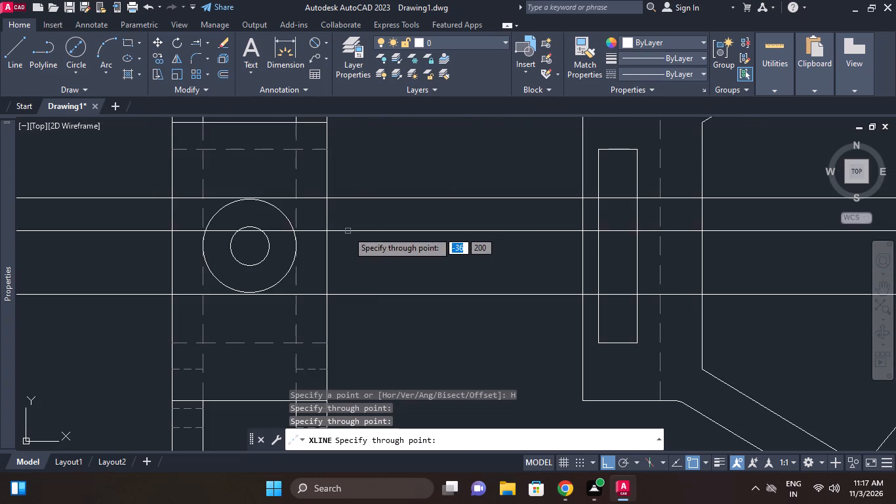
Trim both construction lines between the side view's outer vertical edges and its inner dashed lines, on both sides of the circles.
{"action": "middle_click_drag", "start_coordinate": [359, 234], "coordinate": [506, 241]}
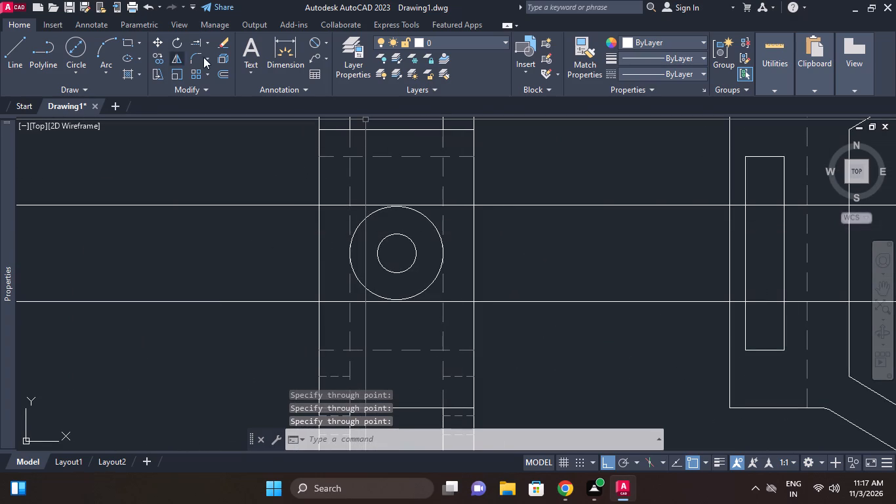
{"action": "left_click", "coordinate": [204, 42]}
{"action": "left_click", "coordinate": [205, 52]}
{"action": "right_click", "coordinate": [186, 175]}
{"action": "left_click", "coordinate": [203, 175]}
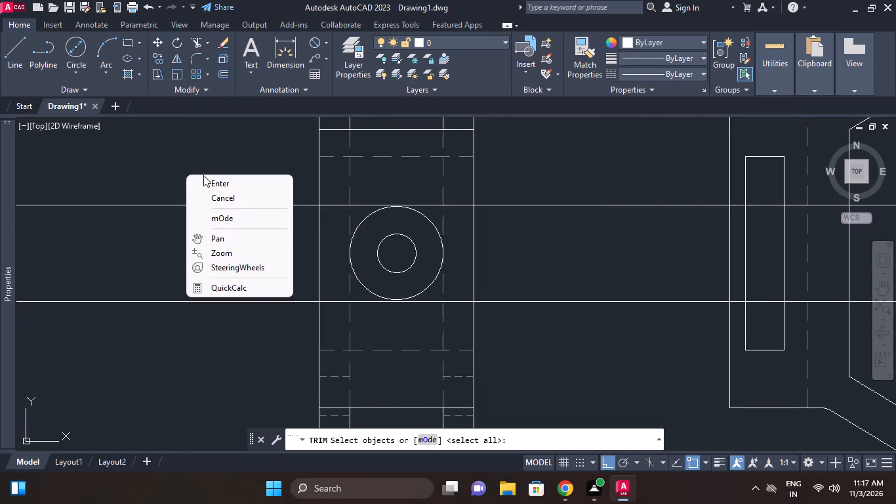
{"action": "left_click", "coordinate": [207, 180]}
{"action": "middle_click_drag", "start_coordinate": [288, 202], "coordinate": [290, 190]}
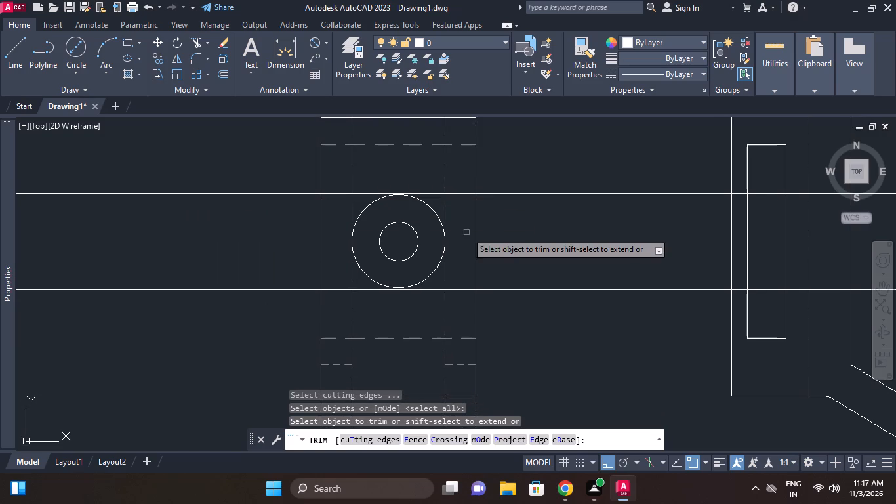
{"action": "left_click", "coordinate": [458, 194]}
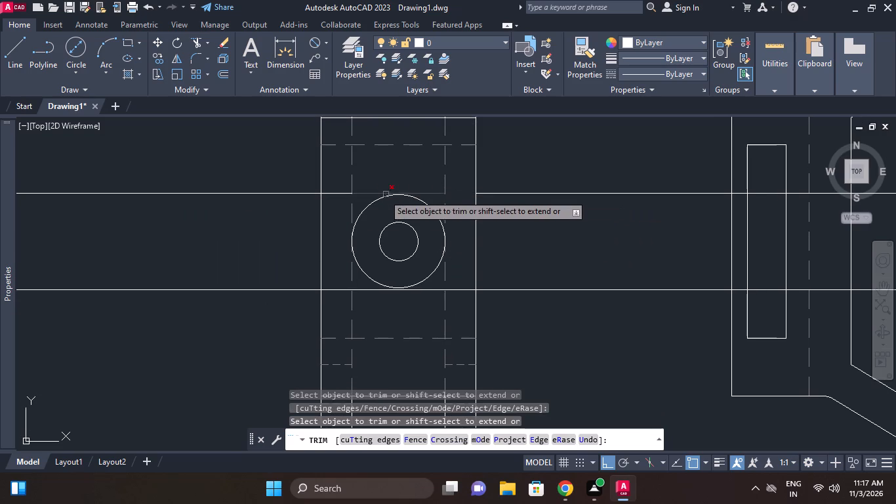
{"action": "left_click", "coordinate": [342, 193]}
{"action": "middle_click_drag", "start_coordinate": [409, 228], "coordinate": [423, 190]}
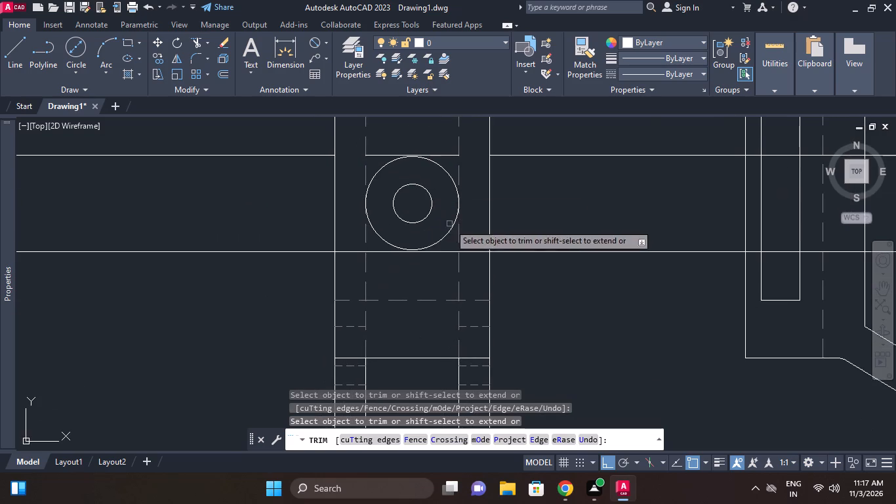
{"action": "middle_click_drag", "start_coordinate": [449, 224], "coordinate": [455, 210]}
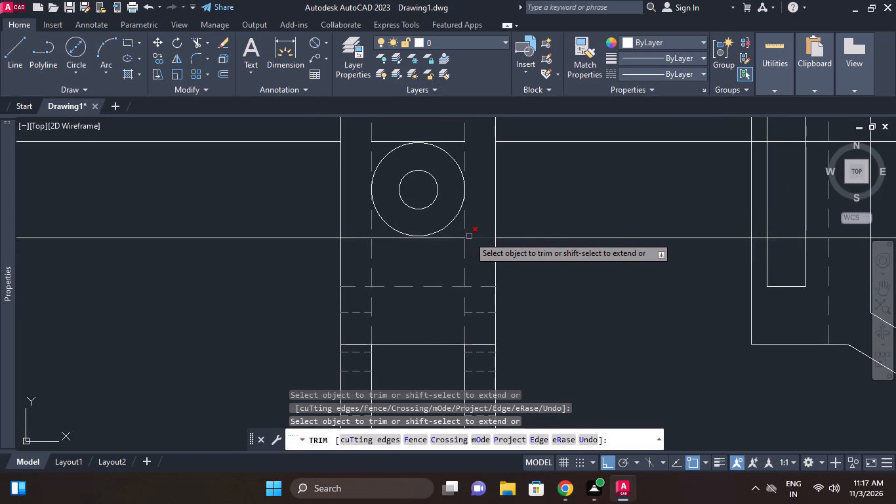
{"action": "left_click", "coordinate": [469, 236]}
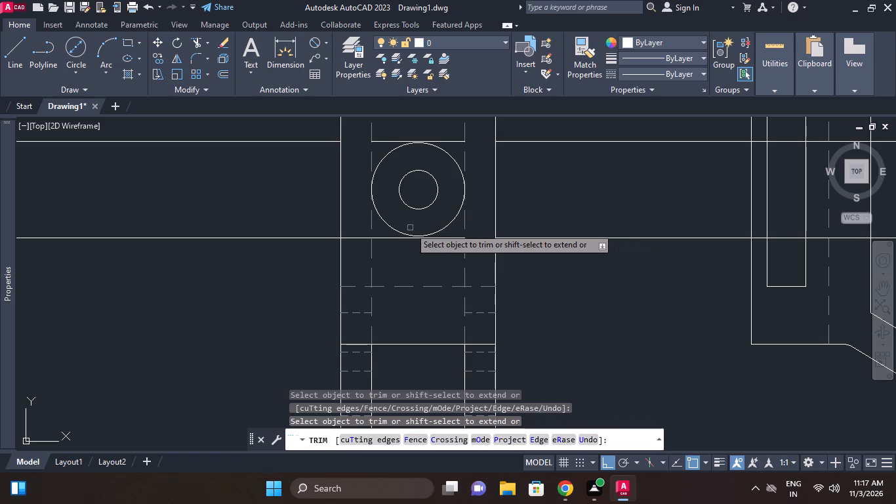
{"action": "left_click", "coordinate": [361, 237]}
{"action": "right_click", "coordinate": [550, 190]}
{"action": "left_click", "coordinate": [570, 199]}
Erase the four leftover construction line pieces lying outside the side view on both sides.
{"action": "scroll", "coordinate": [561, 205], "scroll_direction": "down", "scroll_amount": 1}
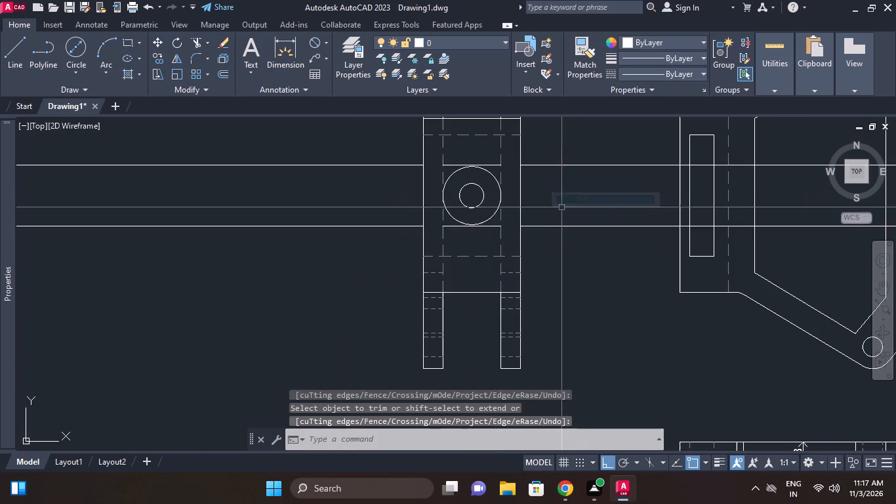
{"action": "left_click", "coordinate": [572, 241]}
{"action": "left_click", "coordinate": [546, 145]}
{"action": "left_click_drag", "start_coordinate": [327, 247], "coordinate": [327, 236]}
{"action": "left_click", "coordinate": [300, 133]}
{"action": "right_click", "coordinate": [300, 133]}
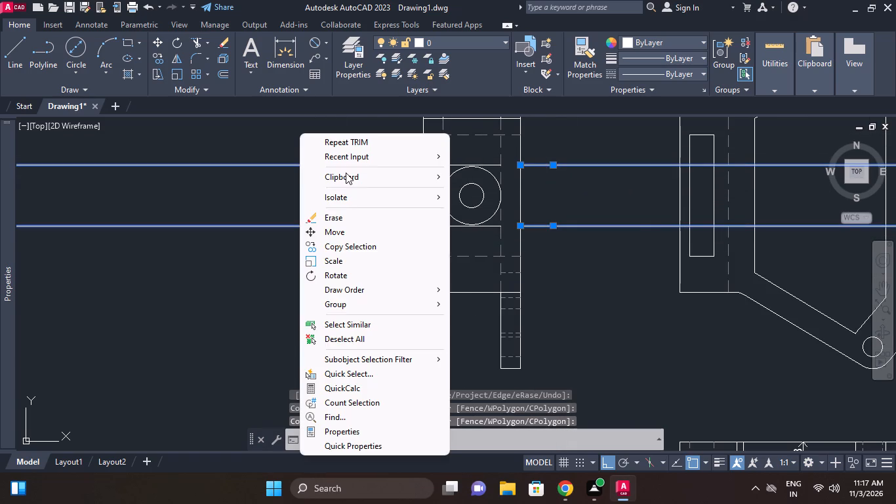
{"action": "left_click", "coordinate": [346, 173]}
{"action": "left_click", "coordinate": [333, 223]}
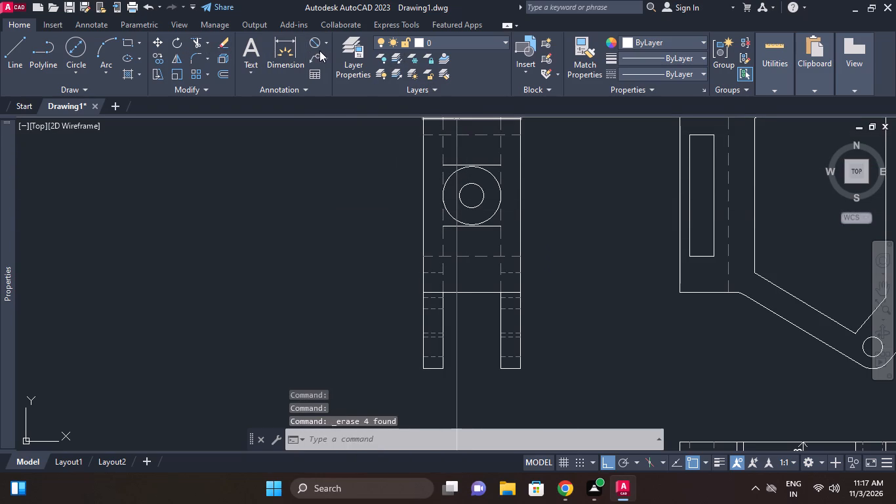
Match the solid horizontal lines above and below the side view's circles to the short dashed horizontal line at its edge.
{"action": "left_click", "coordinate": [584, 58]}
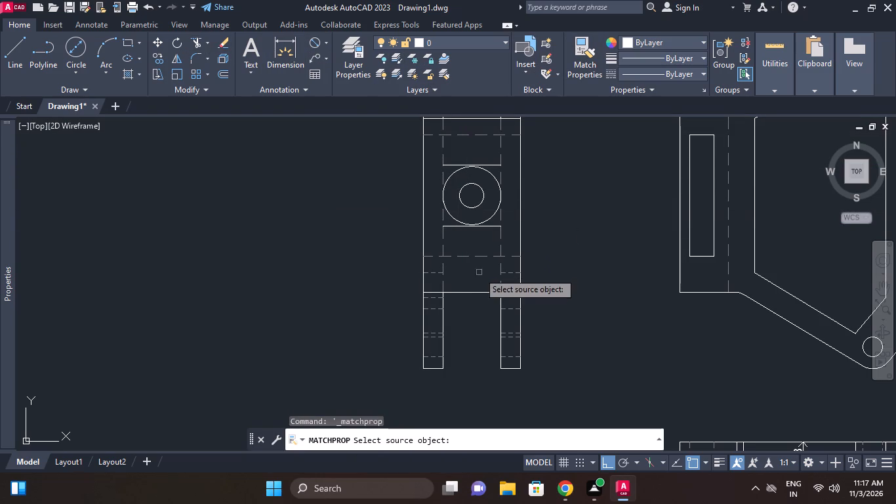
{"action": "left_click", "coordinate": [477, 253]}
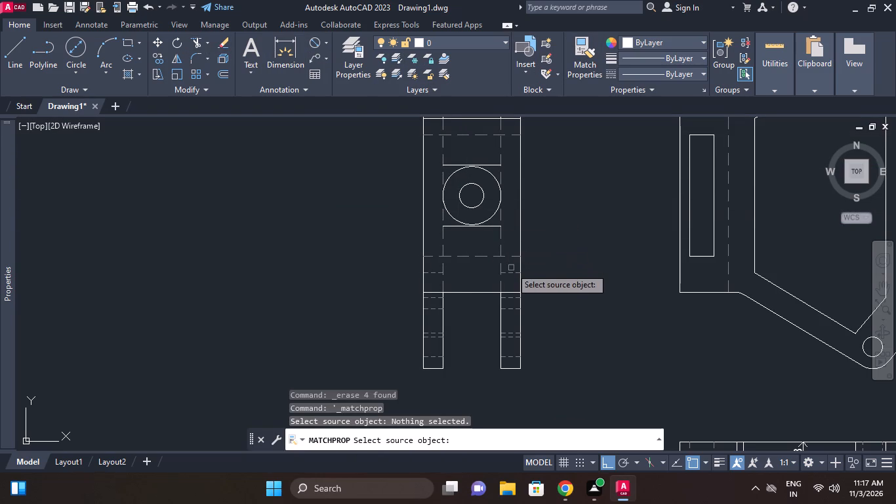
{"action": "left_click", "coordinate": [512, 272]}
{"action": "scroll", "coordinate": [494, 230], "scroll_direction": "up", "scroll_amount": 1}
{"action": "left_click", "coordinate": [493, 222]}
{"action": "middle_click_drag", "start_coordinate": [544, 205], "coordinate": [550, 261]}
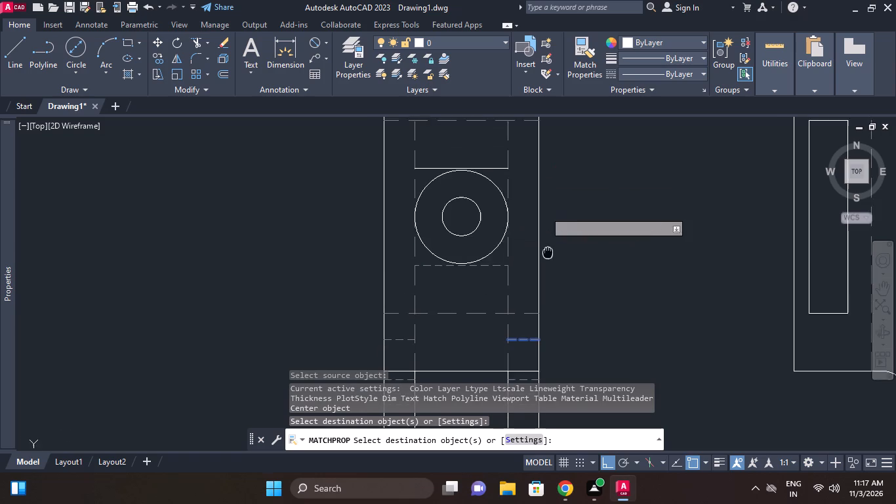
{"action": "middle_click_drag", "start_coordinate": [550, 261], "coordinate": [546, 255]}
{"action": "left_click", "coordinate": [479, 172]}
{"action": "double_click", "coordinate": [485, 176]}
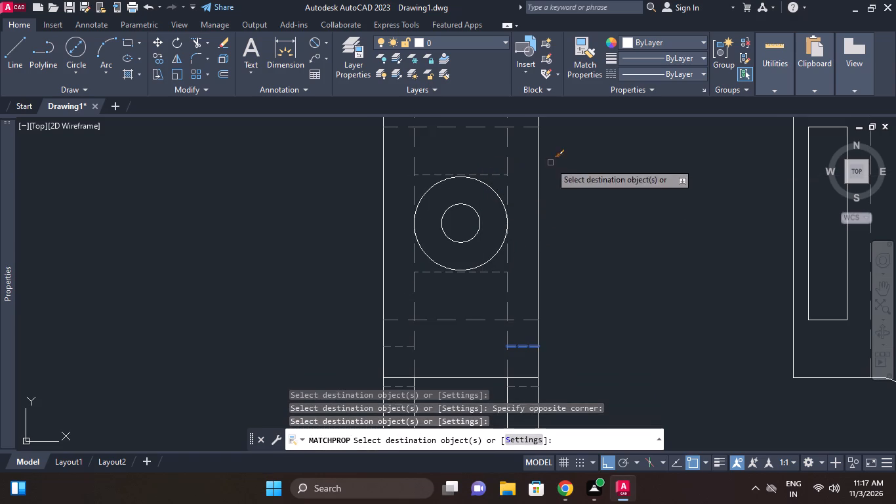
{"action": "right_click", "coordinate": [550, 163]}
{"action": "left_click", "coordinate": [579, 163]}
Match the horizontal lines above and below the side view's circles to the right inner dashed vertical line.
{"action": "left_click", "coordinate": [580, 167]}
{"action": "right_click", "coordinate": [580, 167]}
{"action": "left_click", "coordinate": [600, 169]}
{"action": "left_click", "coordinate": [507, 153]}
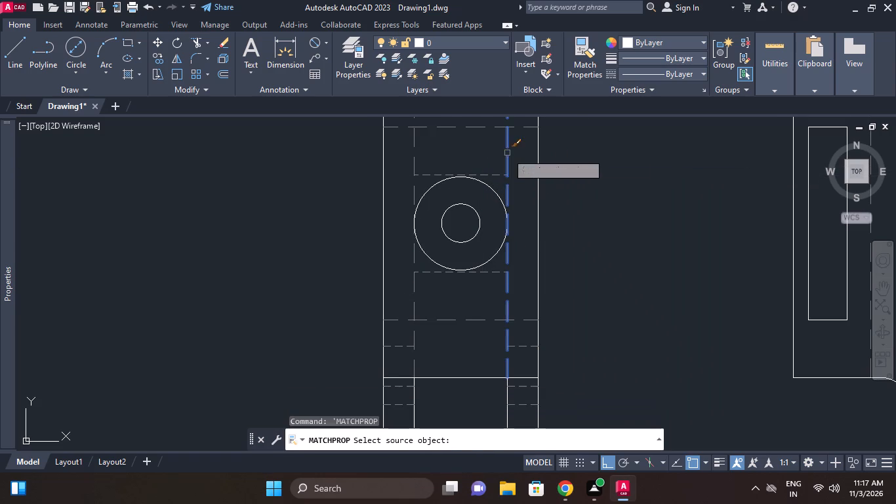
{"action": "left_click", "coordinate": [497, 175]}
{"action": "left_click", "coordinate": [493, 270]}
{"action": "right_click", "coordinate": [622, 207]}
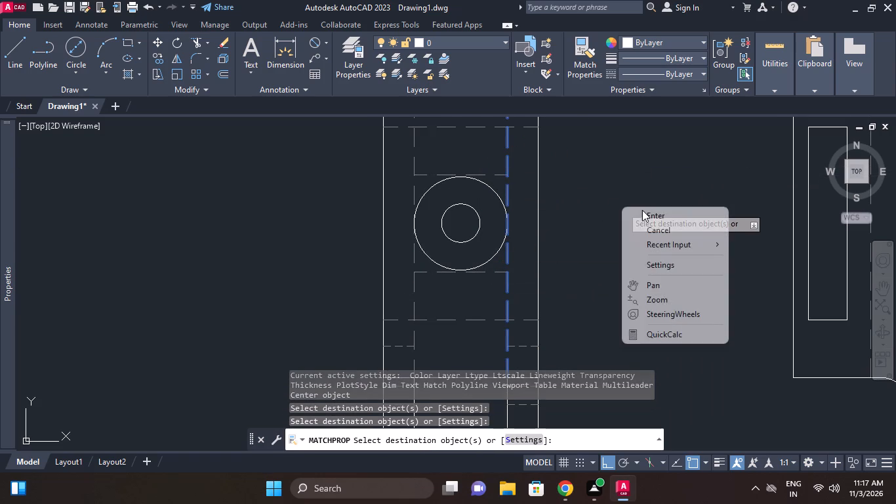
{"action": "left_click", "coordinate": [646, 216]}
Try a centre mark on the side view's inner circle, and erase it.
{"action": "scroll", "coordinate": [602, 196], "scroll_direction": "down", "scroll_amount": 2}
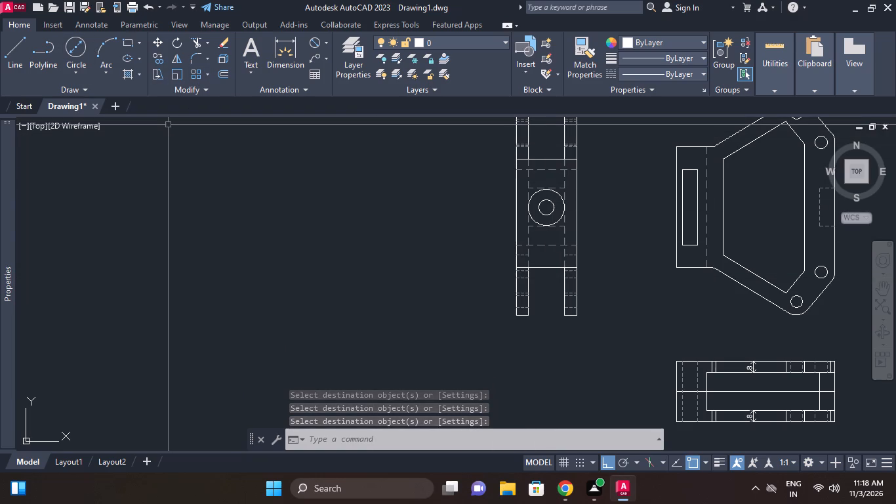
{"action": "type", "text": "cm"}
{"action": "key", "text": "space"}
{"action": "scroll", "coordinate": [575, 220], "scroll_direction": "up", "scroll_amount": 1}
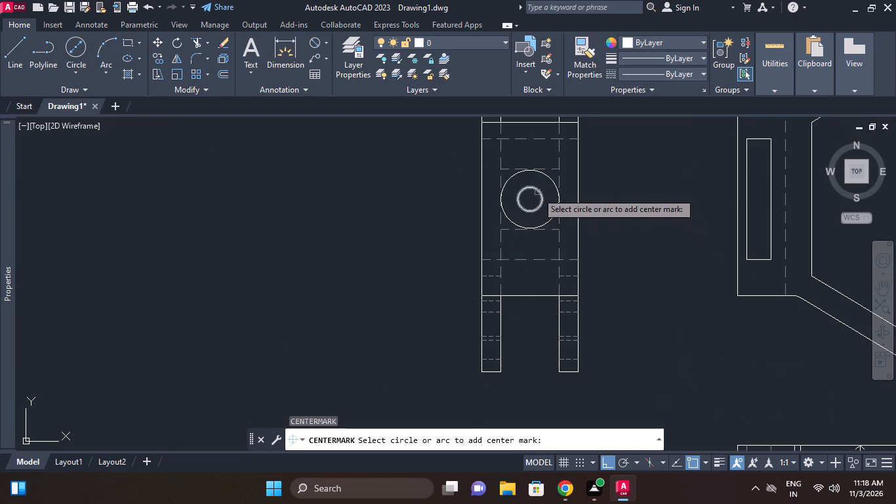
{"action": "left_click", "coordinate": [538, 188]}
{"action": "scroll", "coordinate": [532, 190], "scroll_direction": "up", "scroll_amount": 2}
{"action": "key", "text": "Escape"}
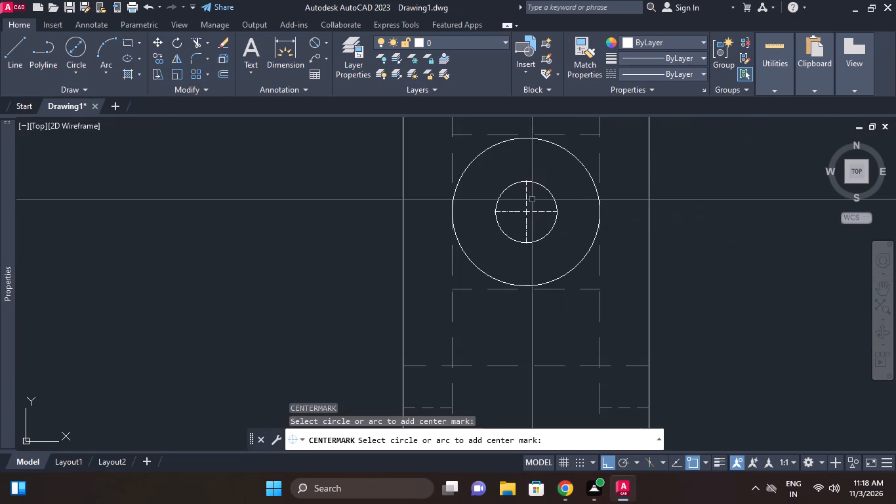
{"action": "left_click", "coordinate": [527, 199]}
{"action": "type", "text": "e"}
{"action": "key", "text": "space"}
Offset the side view's inner circle outward by 3.
{"action": "type", "text": "o"}
{"action": "key", "text": "space"}
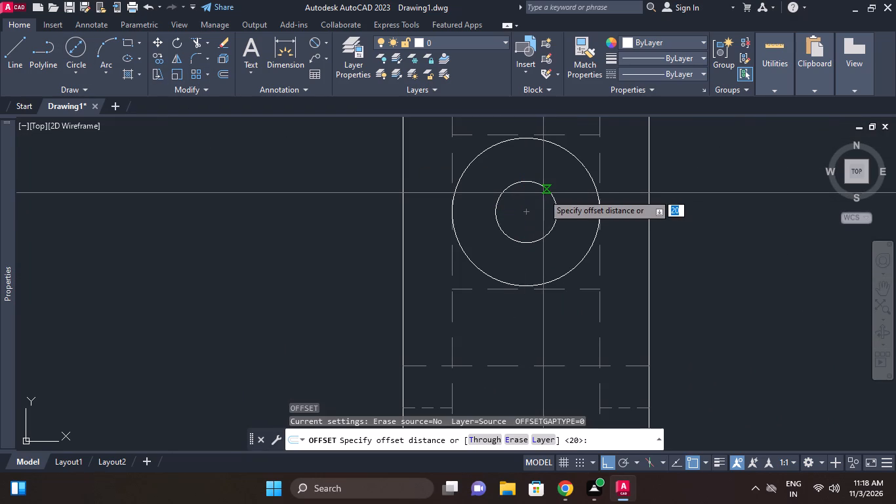
{"action": "type", "text": "3"}
{"action": "key", "text": "space"}
{"action": "left_click", "coordinate": [544, 189]}
{"action": "left_click", "coordinate": [550, 177]}
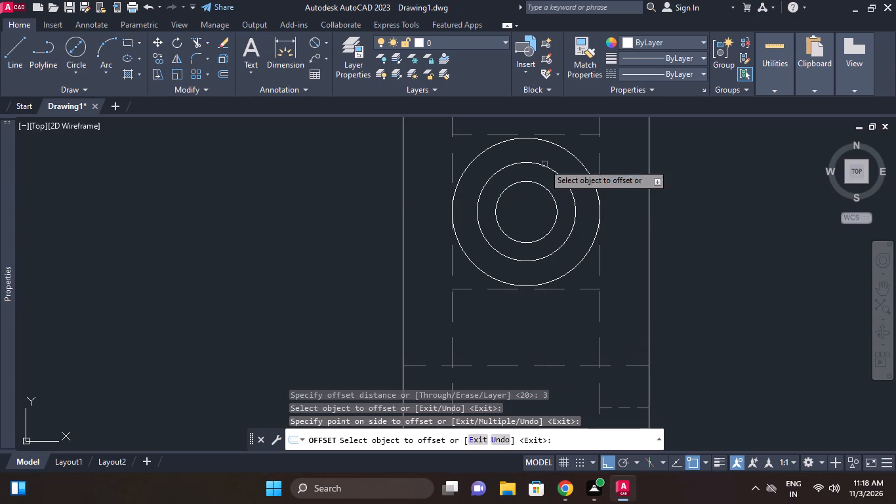
{"action": "key", "text": "Escape"}
Add a centre mark to the offset circle in the side view.
{"action": "type", "text": "cm"}
{"action": "key", "text": "space"}
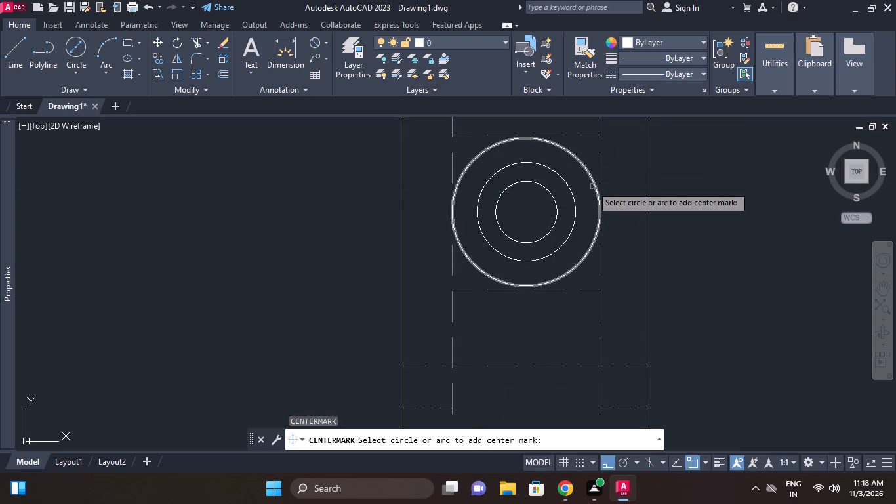
{"action": "left_click", "coordinate": [552, 171]}
{"action": "key", "text": "Escape"}
Erase the offset circle between the side view's inner and outer circles, keeping the centre mark.
{"action": "left_click", "coordinate": [549, 169]}
{"action": "key", "text": "e"}
{"action": "key", "text": "space"}
Set the colour of the side view's centre mark to red.
{"action": "scroll", "coordinate": [596, 192], "scroll_direction": "down", "scroll_amount": 2}
{"action": "middle_click_drag", "start_coordinate": [596, 192], "coordinate": [586, 202]}
{"action": "scroll", "coordinate": [563, 215], "scroll_direction": "up", "scroll_amount": 1}
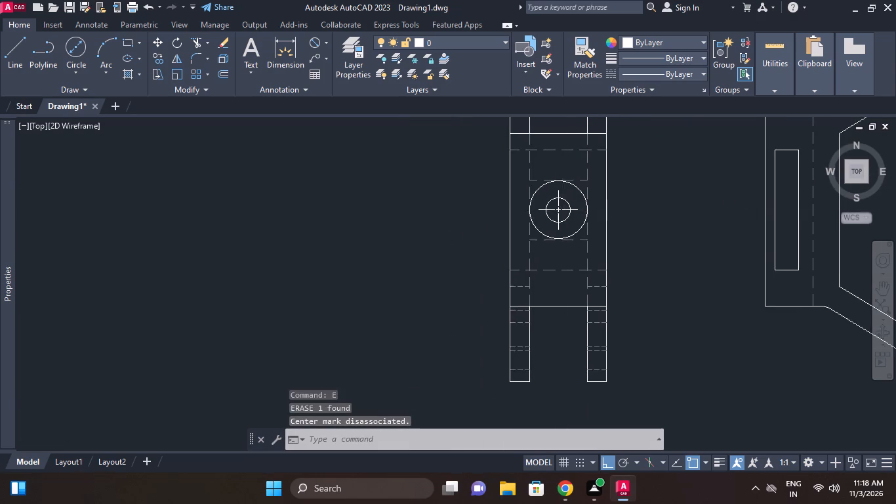
{"action": "middle_click", "coordinate": [563, 215]}
{"action": "left_click", "coordinate": [559, 208]}
{"action": "left_click", "coordinate": [665, 44]}
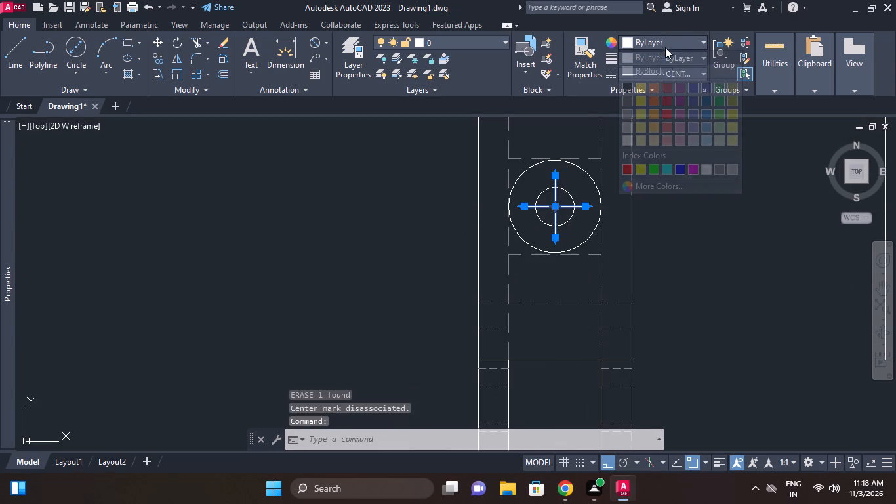
{"action": "left_click", "coordinate": [622, 165]}
{"action": "key", "text": "Escape"}
Review the side view together with the front and top views.
{"action": "scroll", "coordinate": [676, 253], "scroll_direction": "down", "scroll_amount": 2}
{"action": "middle_click_drag", "start_coordinate": [676, 253], "coordinate": [672, 260]}
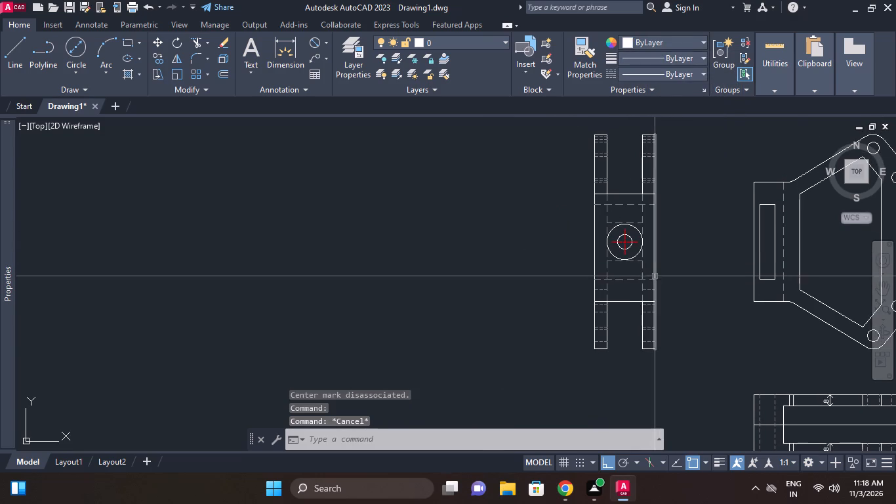
{"action": "middle_click_drag", "start_coordinate": [644, 261], "coordinate": [588, 230]}
{"action": "scroll", "coordinate": [641, 259], "scroll_direction": "down", "scroll_amount": 1}
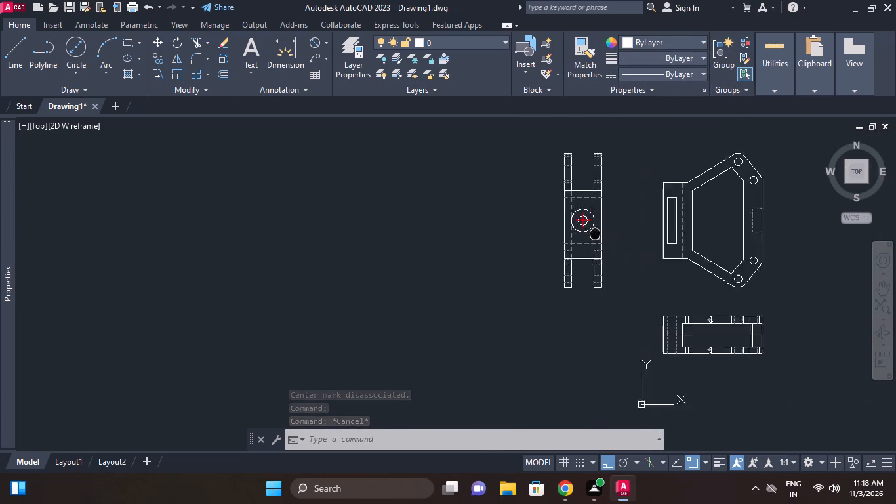
{"action": "middle_click_drag", "start_coordinate": [588, 230], "coordinate": [554, 228]}
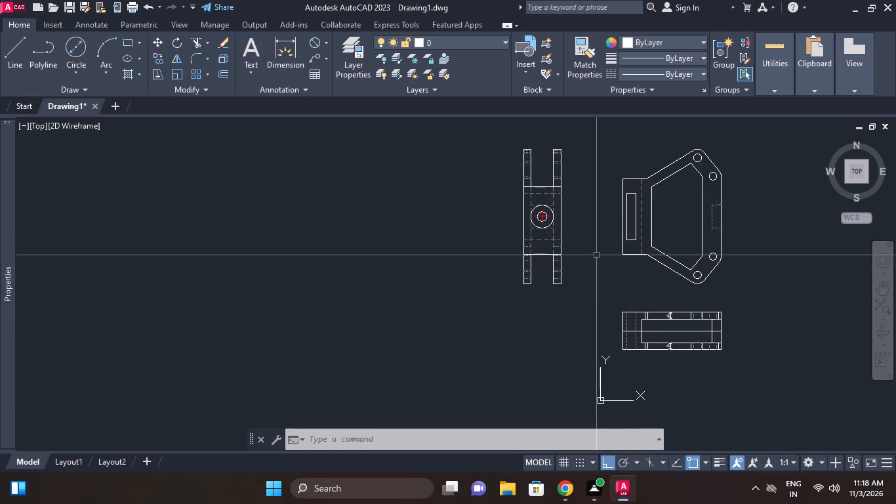
{"action": "scroll", "coordinate": [694, 329], "scroll_direction": "up", "scroll_amount": 1}
{"action": "middle_click_drag", "start_coordinate": [694, 329], "coordinate": [683, 354]}
{"action": "scroll", "coordinate": [683, 354], "scroll_direction": "down", "scroll_amount": 1}
{"action": "middle_click_drag", "start_coordinate": [682, 354], "coordinate": [681, 354]}
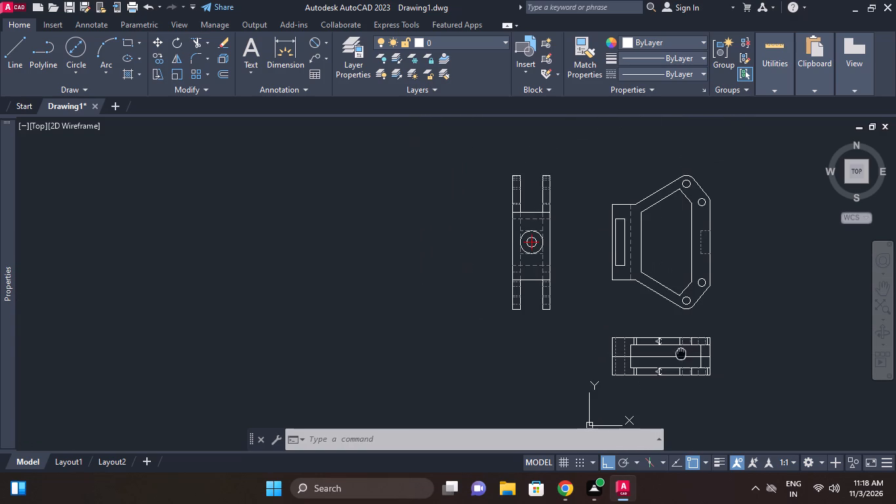
{"action": "middle_click_drag", "start_coordinate": [681, 354], "coordinate": [674, 335]}
Move the whole side view horizontally about 29 units towards the front view.
{"action": "left_click", "coordinate": [470, 139]}
{"action": "left_click", "coordinate": [562, 307]}
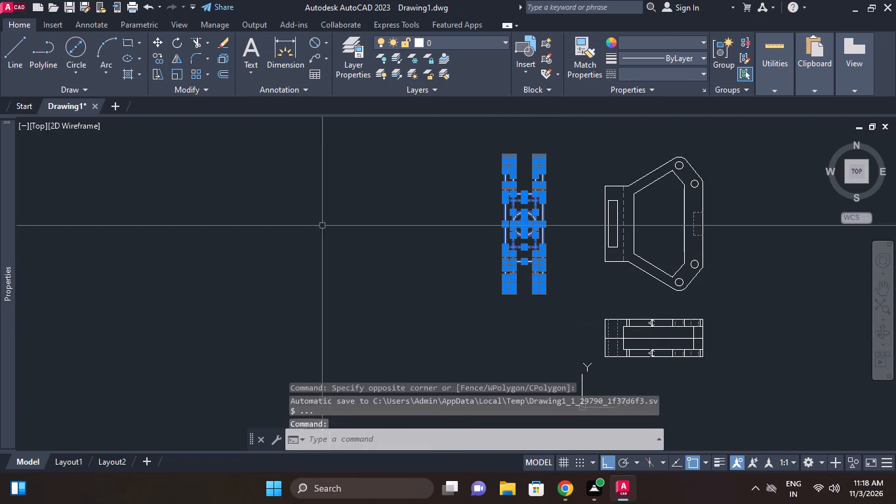
{"action": "right_click", "coordinate": [322, 226]}
{"action": "left_click", "coordinate": [377, 247]}
{"action": "left_click", "coordinate": [352, 253]}
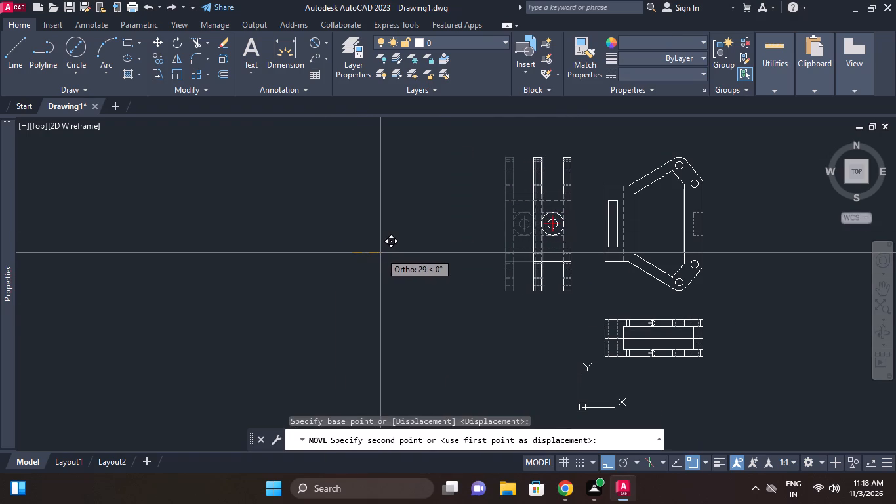
{"action": "left_click", "coordinate": [380, 252]}
Draw a horizontal line from the top of the side view's outer circle to the near edge of the front view's slot.
{"action": "scroll", "coordinate": [605, 236], "scroll_direction": "up", "scroll_amount": 1}
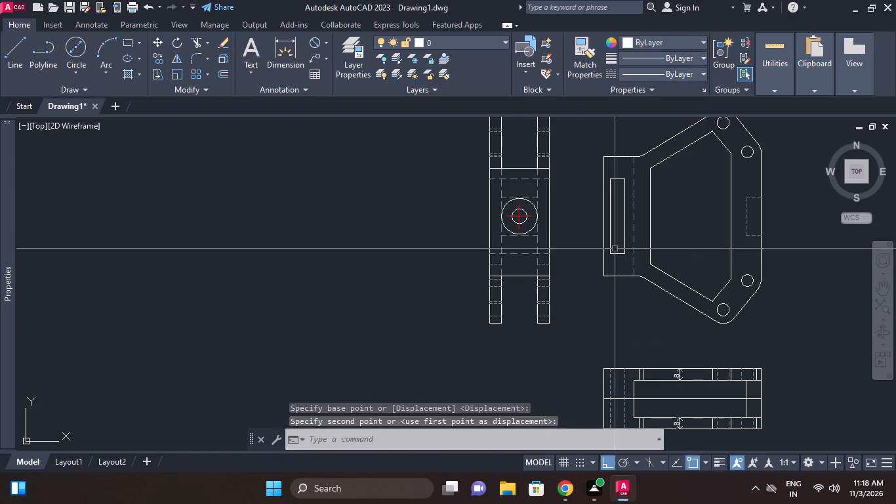
{"action": "middle_click", "coordinate": [617, 254]}
{"action": "scroll", "coordinate": [657, 270], "scroll_direction": "down", "scroll_amount": 1}
{"action": "middle_click_drag", "start_coordinate": [657, 270], "coordinate": [589, 270]}
{"action": "scroll", "coordinate": [542, 253], "scroll_direction": "up", "scroll_amount": 2}
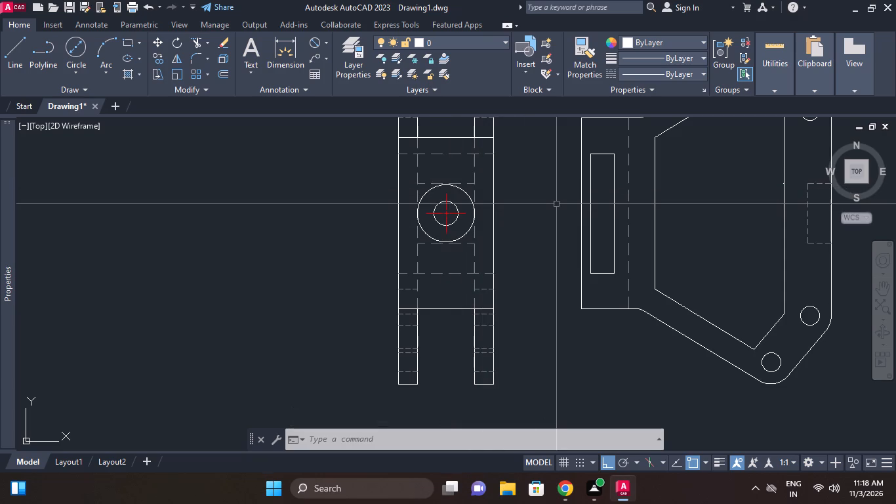
{"action": "scroll", "coordinate": [556, 204], "scroll_direction": "up", "scroll_amount": 1}
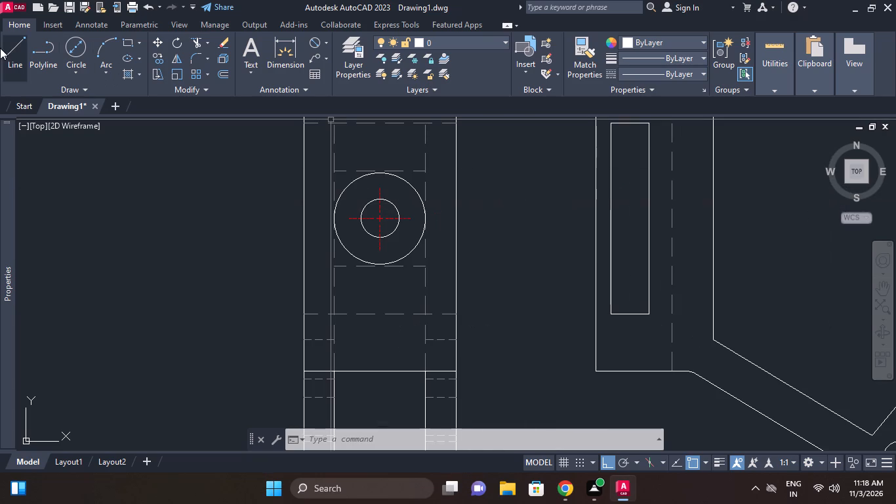
{"action": "left_click", "coordinate": [16, 48]}
{"action": "scroll", "coordinate": [378, 182], "scroll_direction": "up", "scroll_amount": 2}
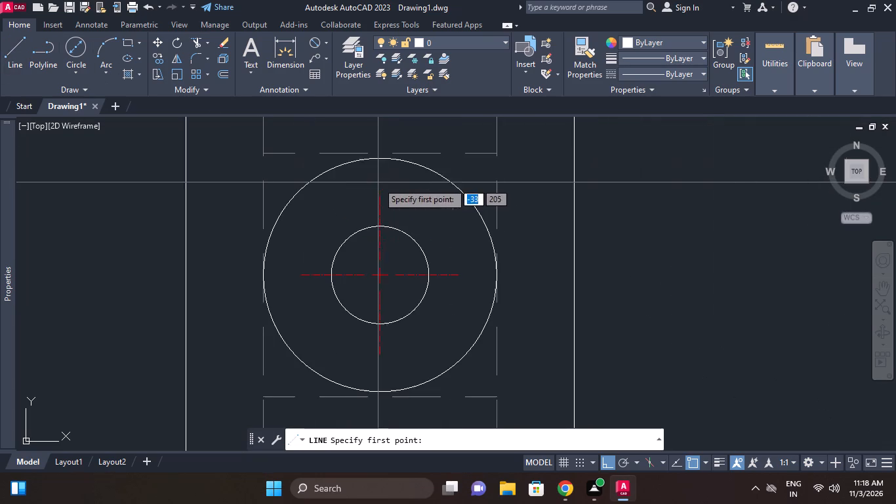
{"action": "left_click", "coordinate": [380, 159]}
{"action": "scroll", "coordinate": [499, 203], "scroll_direction": "down", "scroll_amount": 2}
{"action": "middle_click_drag", "start_coordinate": [499, 203], "coordinate": [358, 200]}
{"action": "scroll", "coordinate": [487, 189], "scroll_direction": "up", "scroll_amount": 2}
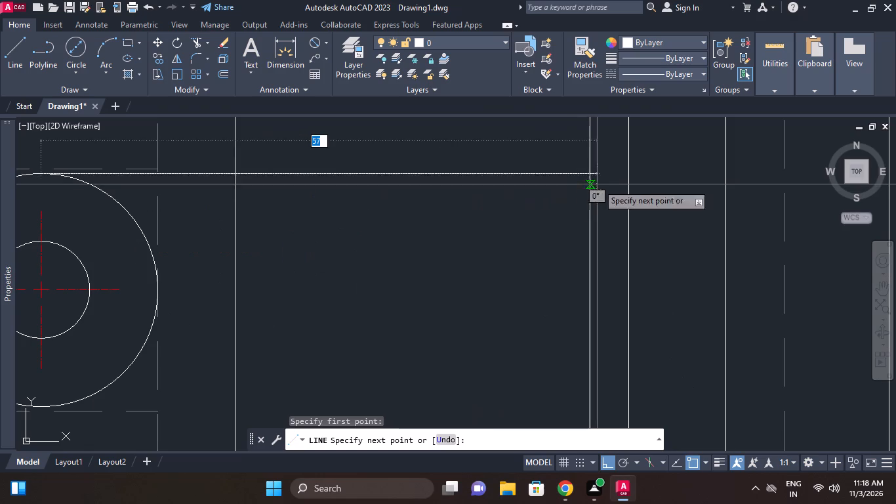
{"action": "left_click", "coordinate": [626, 173]}
{"action": "right_click", "coordinate": [629, 170]}
{"action": "left_click", "coordinate": [655, 177]}
Draw a horizontal line from the bottom of the side view's outer circle to the front view's near outer edge.
{"action": "scroll", "coordinate": [514, 191], "scroll_direction": "down", "scroll_amount": 2}
{"action": "middle_click_drag", "start_coordinate": [514, 191], "coordinate": [541, 198]}
{"action": "right_click", "coordinate": [499, 225]}
{"action": "left_click", "coordinate": [542, 219]}
{"action": "scroll", "coordinate": [340, 283], "scroll_direction": "up", "scroll_amount": 2}
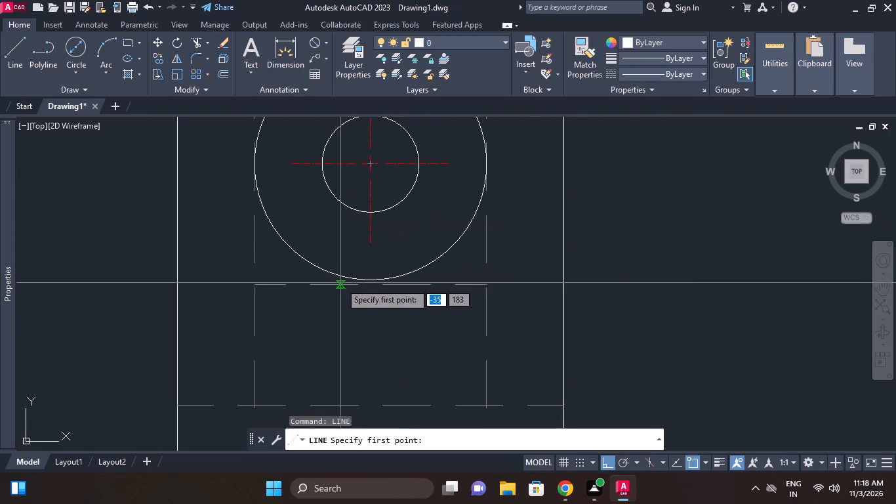
{"action": "left_click", "coordinate": [369, 279]}
{"action": "middle_click_drag", "start_coordinate": [563, 306], "coordinate": [330, 303]}
{"action": "scroll", "coordinate": [563, 306], "scroll_direction": "down", "scroll_amount": 1}
{"action": "scroll", "coordinate": [464, 293], "scroll_direction": "up", "scroll_amount": 1}
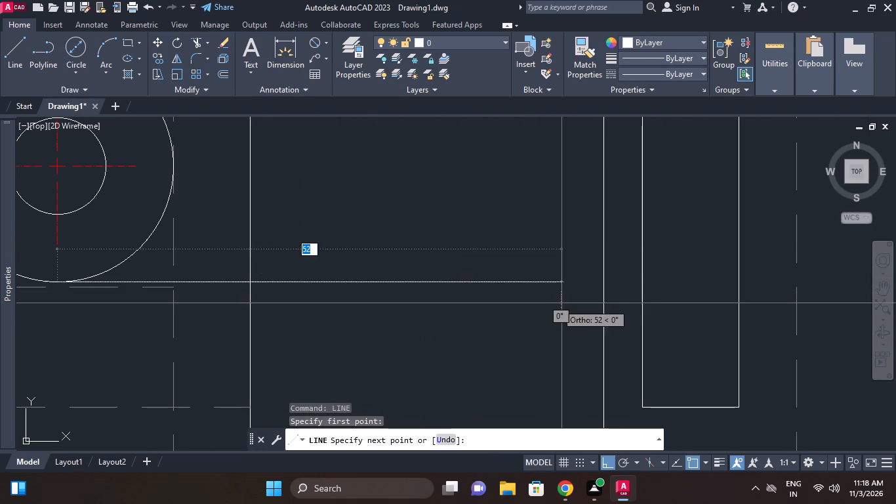
{"action": "left_click", "coordinate": [607, 285]}
{"action": "right_click", "coordinate": [508, 201]}
{"action": "left_click", "coordinate": [567, 215]}
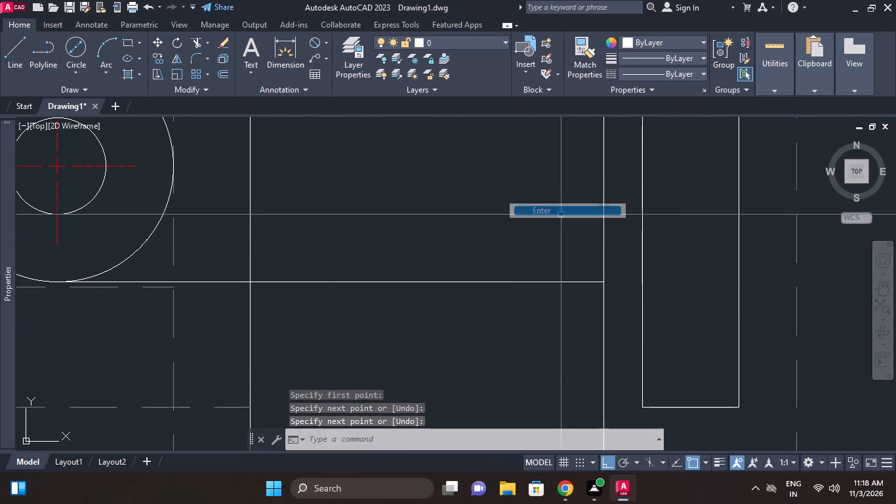
Extend the lower projection line from the side view's outer circle to the near edge of the front view's slot.
{"action": "scroll", "coordinate": [561, 215], "scroll_direction": "down", "scroll_amount": 2}
{"action": "middle_click_drag", "start_coordinate": [560, 217], "coordinate": [560, 236]}
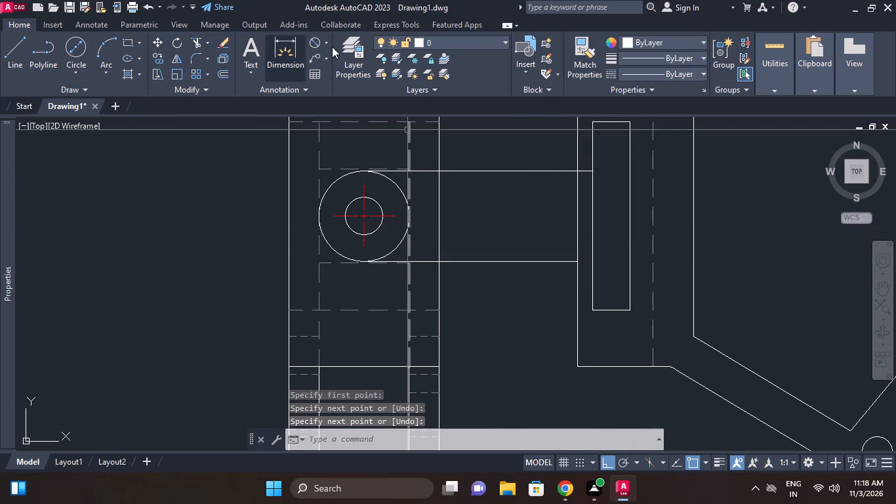
{"action": "left_click", "coordinate": [209, 45]}
{"action": "left_click", "coordinate": [210, 60]}
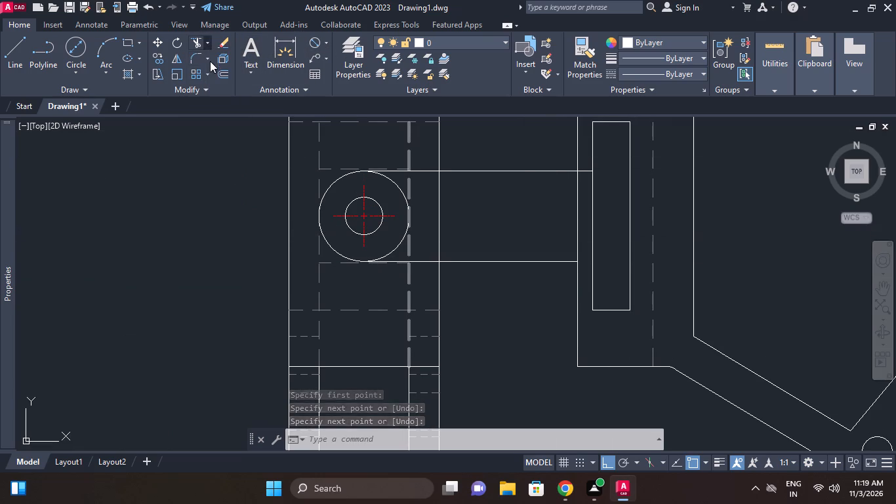
{"action": "left_click", "coordinate": [210, 46]}
{"action": "left_click", "coordinate": [216, 89]}
{"action": "right_click", "coordinate": [209, 141]}
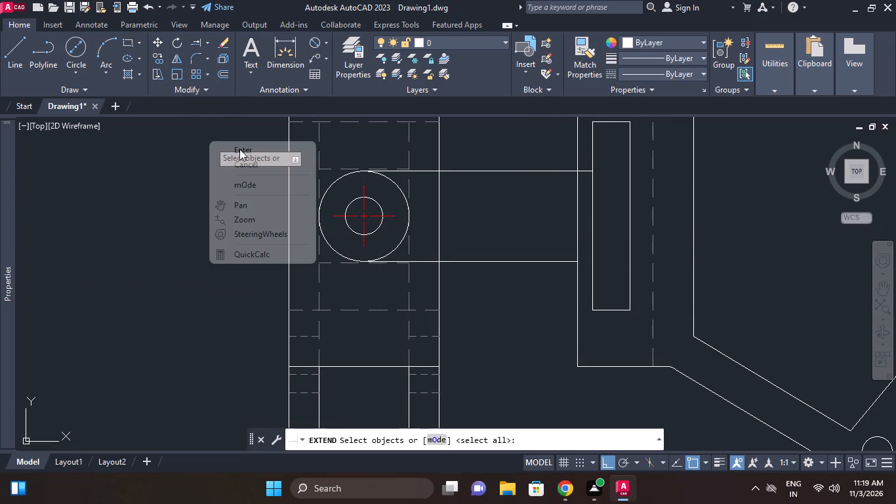
{"action": "left_click", "coordinate": [239, 149]}
{"action": "left_click", "coordinate": [551, 264]}
{"action": "right_click", "coordinate": [525, 201]}
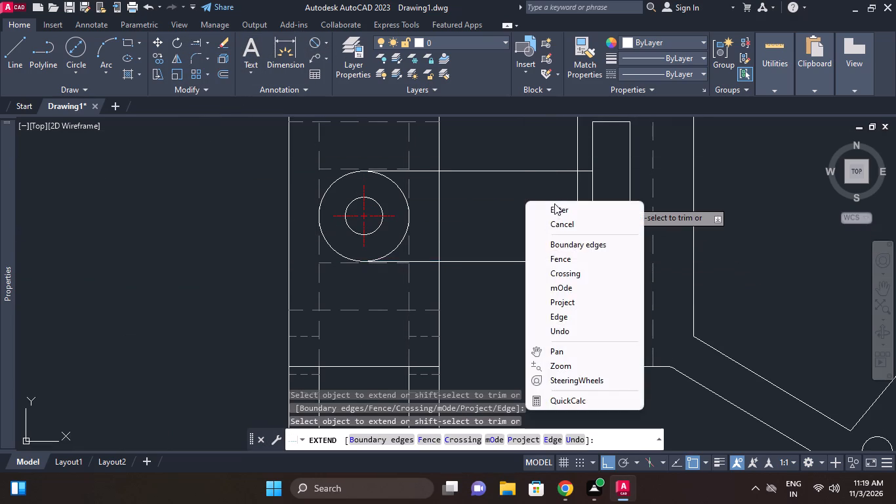
{"action": "left_click", "coordinate": [554, 207]}
Trim both outer-circle projection lines between the side view and the front view, undoing the mistaken trim of the front view's outer edge.
{"action": "left_click", "coordinate": [327, 41]}
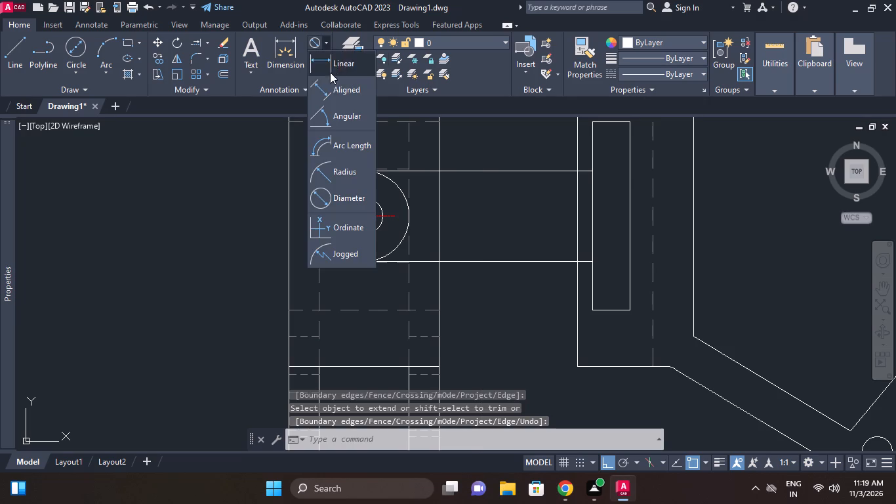
{"action": "left_click", "coordinate": [214, 39]}
{"action": "left_click", "coordinate": [205, 47]}
{"action": "left_click", "coordinate": [208, 58]}
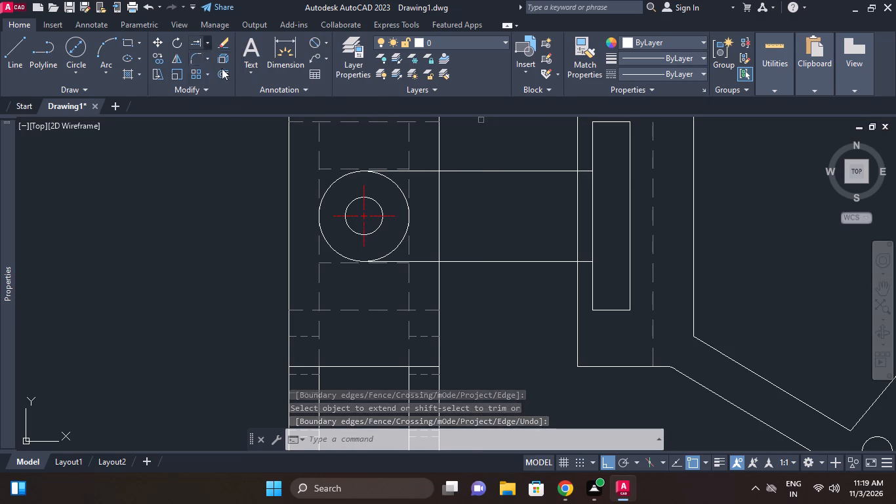
{"action": "right_click", "coordinate": [497, 173]}
{"action": "left_click", "coordinate": [514, 177]}
{"action": "left_click", "coordinate": [537, 178]}
{"action": "left_click", "coordinate": [535, 167]}
{"action": "left_click", "coordinate": [578, 278]}
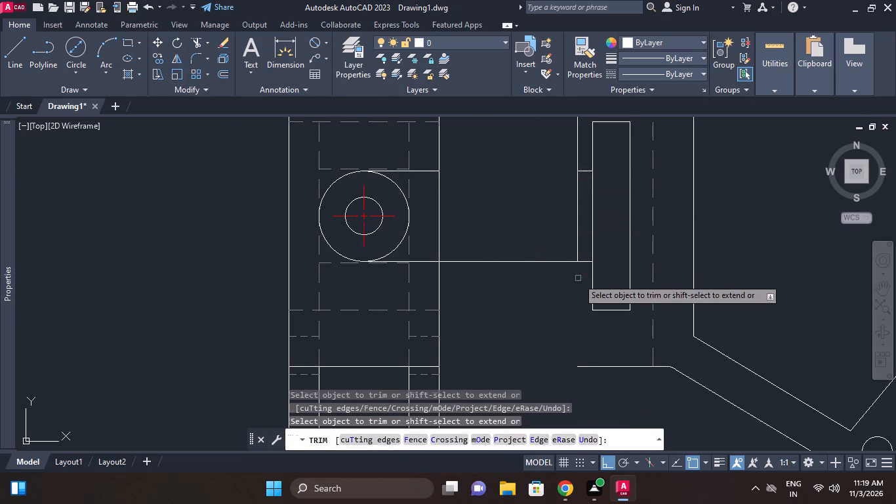
{"action": "key", "text": "ctrl+z"}
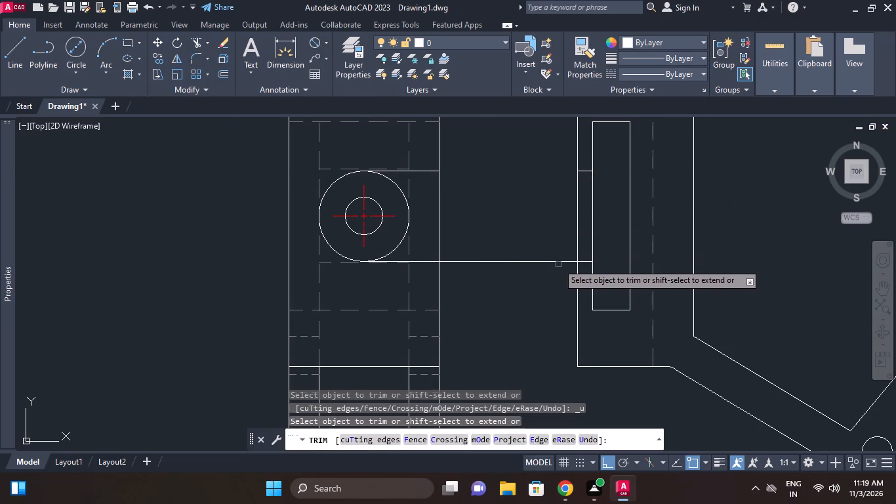
{"action": "left_click", "coordinate": [557, 262]}
{"action": "right_click", "coordinate": [512, 201]}
{"action": "left_click", "coordinate": [538, 204]}
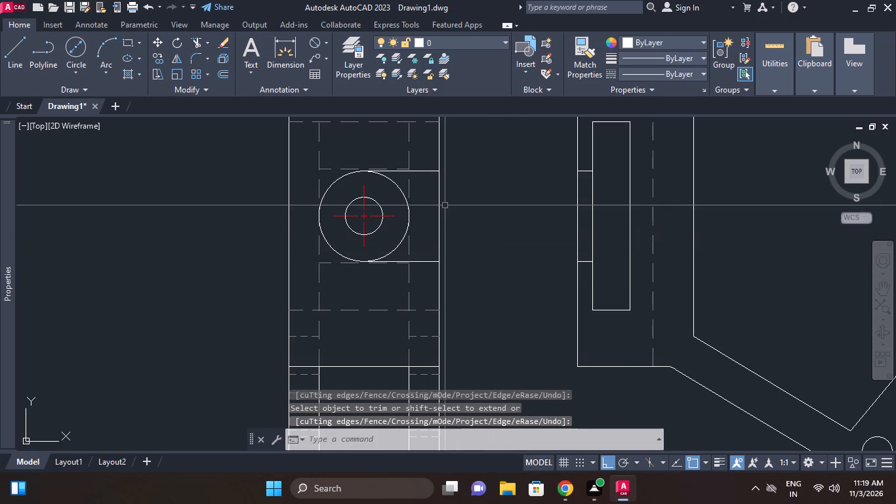
Erase the two leftover projection line pieces between the side view's outer circle and its vertical edge.
{"action": "middle_click_drag", "start_coordinate": [454, 214], "coordinate": [487, 223]}
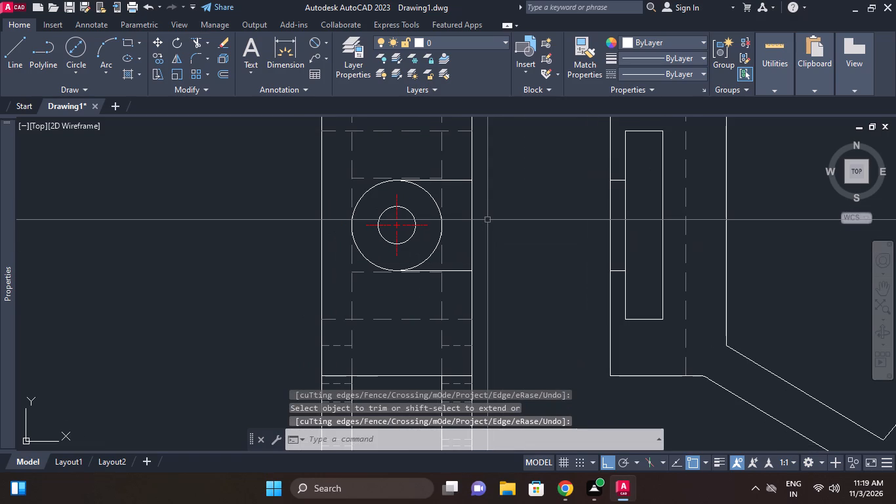
{"action": "key", "text": "Escape"}
{"action": "left_click", "coordinate": [467, 183]}
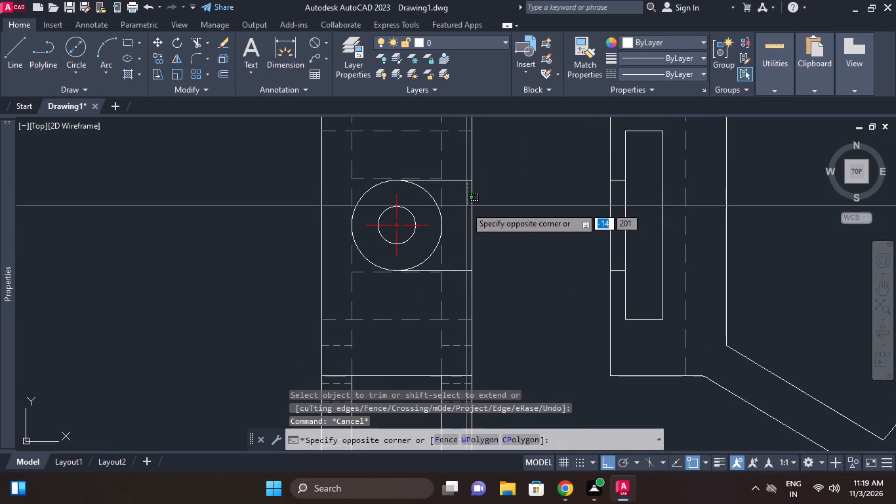
{"action": "left_click", "coordinate": [458, 196]}
{"action": "scroll", "coordinate": [458, 196], "scroll_direction": "up", "scroll_amount": 1}
{"action": "key", "text": "Escape"}
{"action": "left_click", "coordinate": [463, 171]}
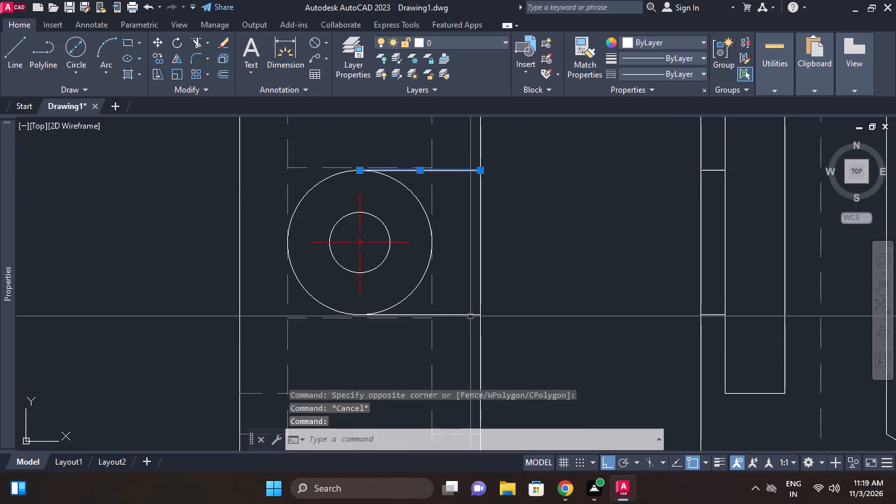
{"action": "left_click", "coordinate": [469, 316]}
{"action": "right_click", "coordinate": [600, 241]}
{"action": "left_click", "coordinate": [624, 234]}
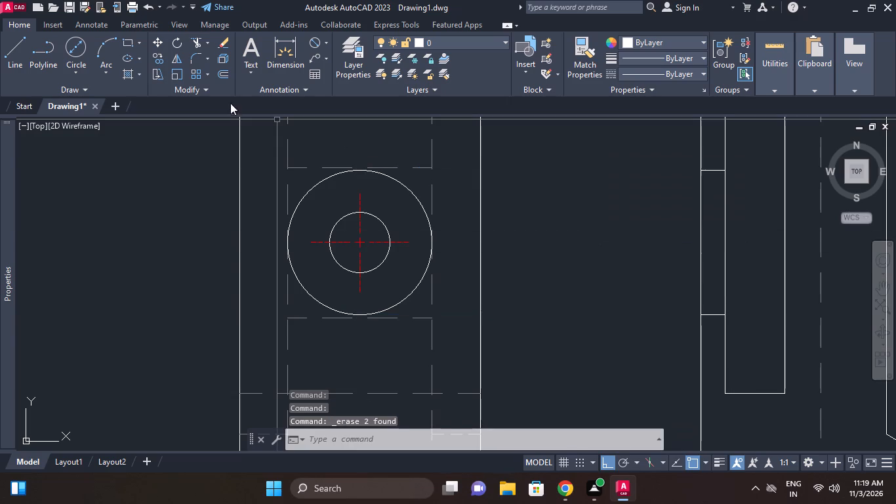
Draw a horizontal line from the top of the side view's inner circle to just past the front view's vertical hidden line.
{"action": "left_click", "coordinate": [5, 45]}
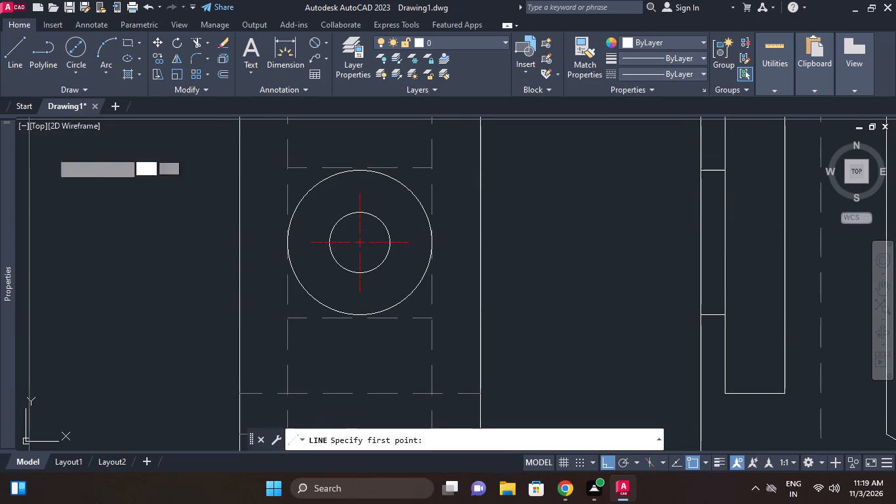
{"action": "left_click", "coordinate": [363, 213]}
{"action": "middle_click_drag", "start_coordinate": [547, 241], "coordinate": [201, 244]}
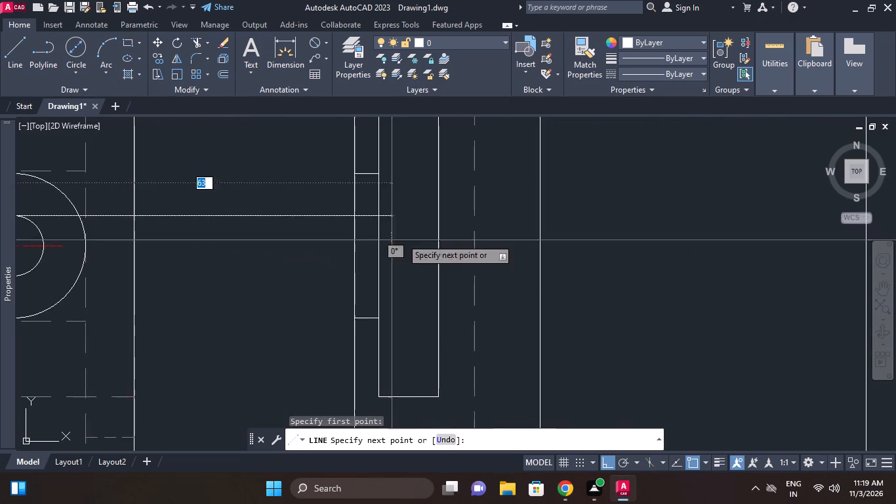
{"action": "scroll", "coordinate": [419, 234], "scroll_direction": "up", "scroll_amount": 1}
{"action": "left_click_drag", "start_coordinate": [539, 205], "coordinate": [539, 193]}
{"action": "right_click", "coordinate": [539, 191]}
{"action": "left_click", "coordinate": [589, 207]}
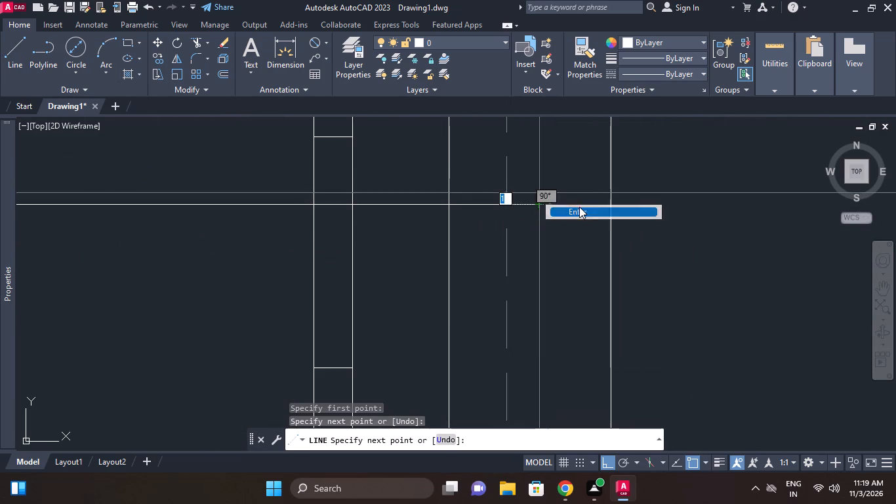
Draw a horizontal line from the bottom of the side view's inner circle to just past the front view's vertical hidden line.
{"action": "right_click", "coordinate": [530, 209]}
{"action": "left_click", "coordinate": [575, 219]}
{"action": "scroll", "coordinate": [453, 243], "scroll_direction": "down", "scroll_amount": 2}
{"action": "middle_click_drag", "start_coordinate": [455, 243], "coordinate": [464, 243]}
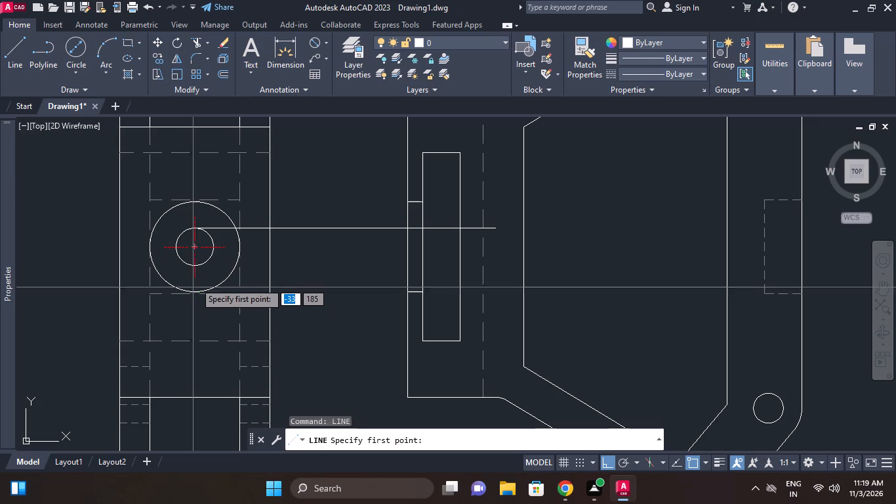
{"action": "left_click", "coordinate": [195, 265]}
{"action": "left_click", "coordinate": [508, 269]}
{"action": "right_click", "coordinate": [509, 269]}
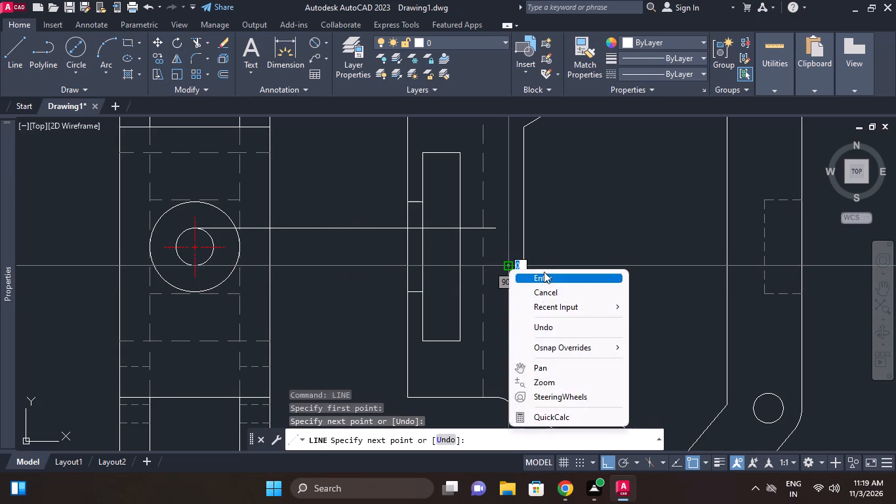
{"action": "left_click", "coordinate": [544, 272]}
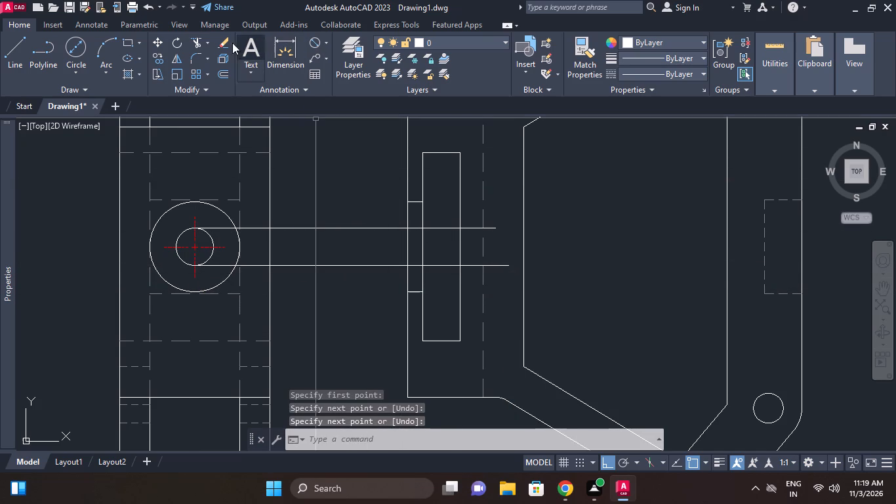
Trim both inner-circle projection lines inside the front view's slot and beyond its vertical hidden line.
{"action": "left_click", "coordinate": [193, 38]}
{"action": "right_click", "coordinate": [315, 152]}
{"action": "left_click", "coordinate": [347, 155]}
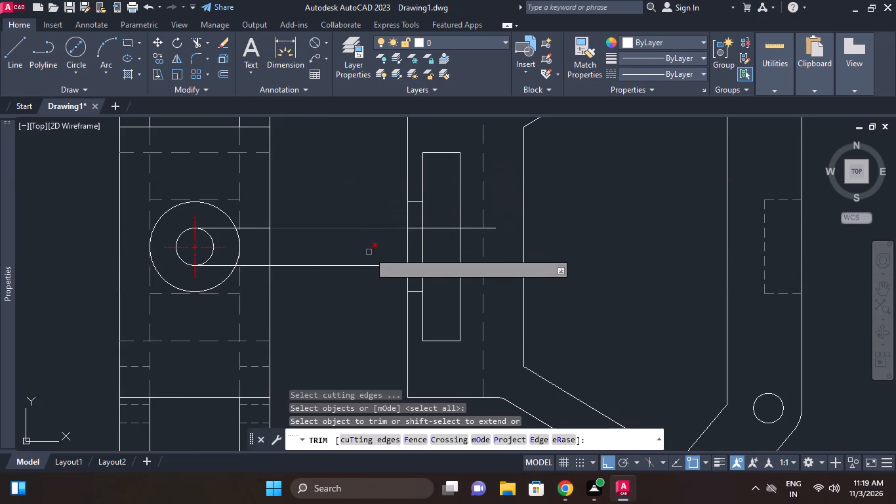
{"action": "left_click", "coordinate": [451, 229]}
{"action": "left_click", "coordinate": [493, 228]}
{"action": "left_click", "coordinate": [499, 265]}
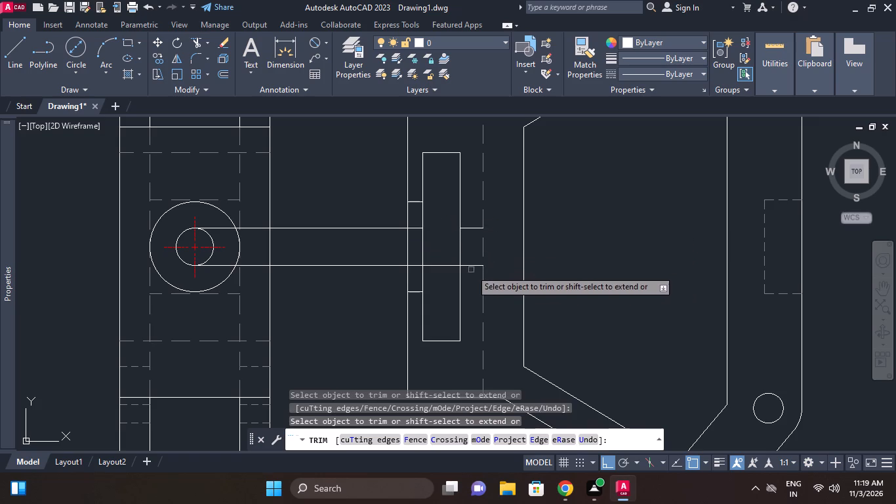
{"action": "left_click", "coordinate": [447, 264]}
{"action": "key", "text": "Escape"}
Erase the two leftover projection lines running from the side view's inner circle to the front view's slot.
{"action": "left_click", "coordinate": [371, 272]}
{"action": "left_click", "coordinate": [366, 255]}
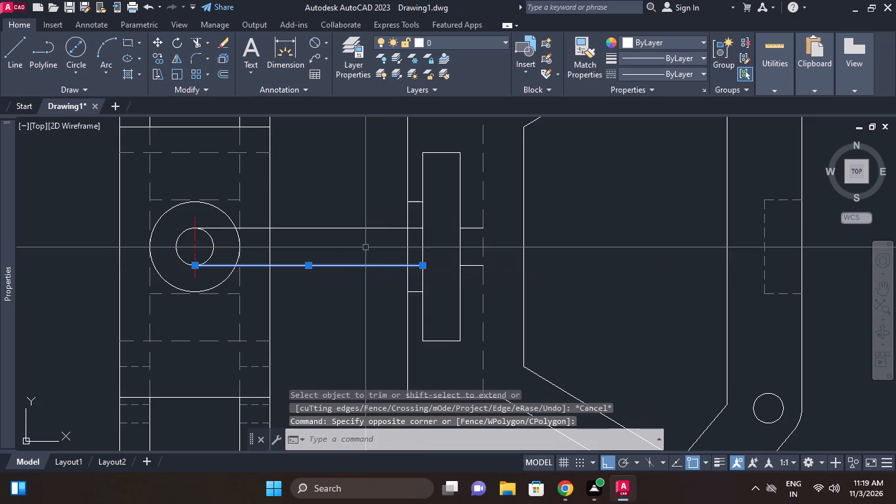
{"action": "left_click_drag", "start_coordinate": [365, 247], "coordinate": [365, 241]}
{"action": "left_click", "coordinate": [348, 178]}
{"action": "right_click", "coordinate": [352, 186]}
{"action": "left_click", "coordinate": [389, 234]}
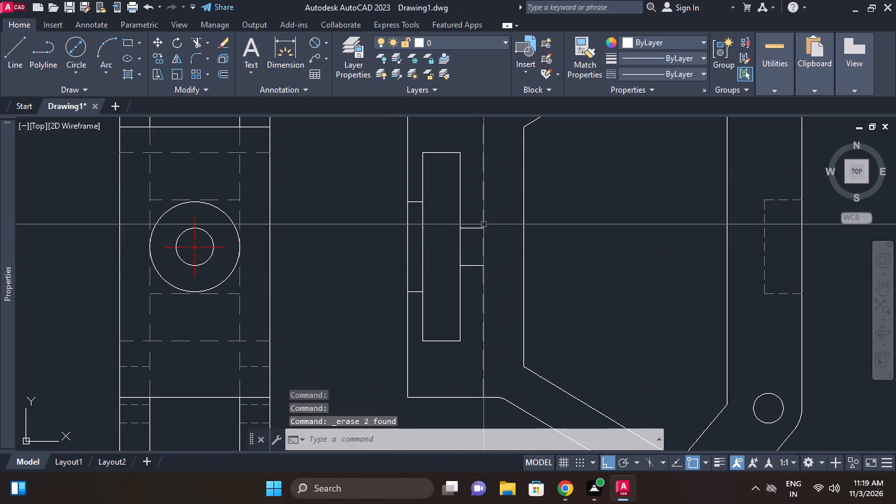
Match the properties of the front view's vertical hidden line onto the four short horizontal edges beside the slot.
{"action": "left_click", "coordinate": [483, 221]}
{"action": "left_click", "coordinate": [584, 46]}
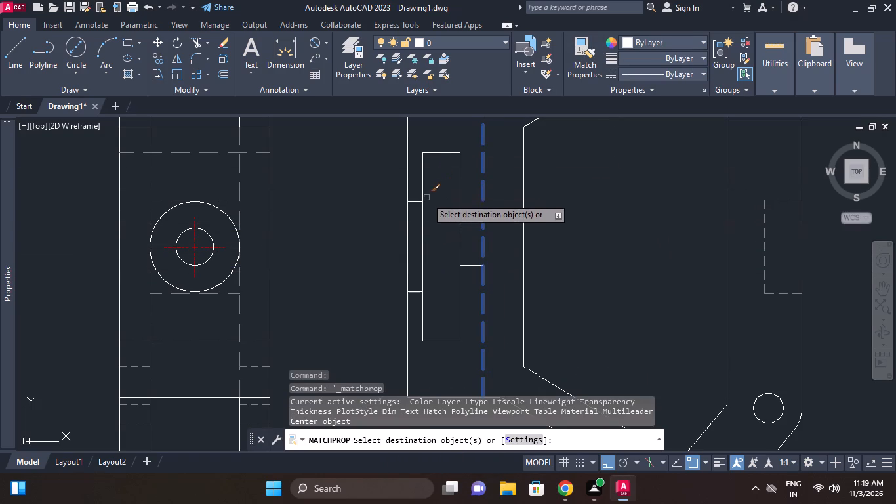
{"action": "left_click", "coordinate": [414, 203]}
{"action": "left_click", "coordinate": [418, 292]}
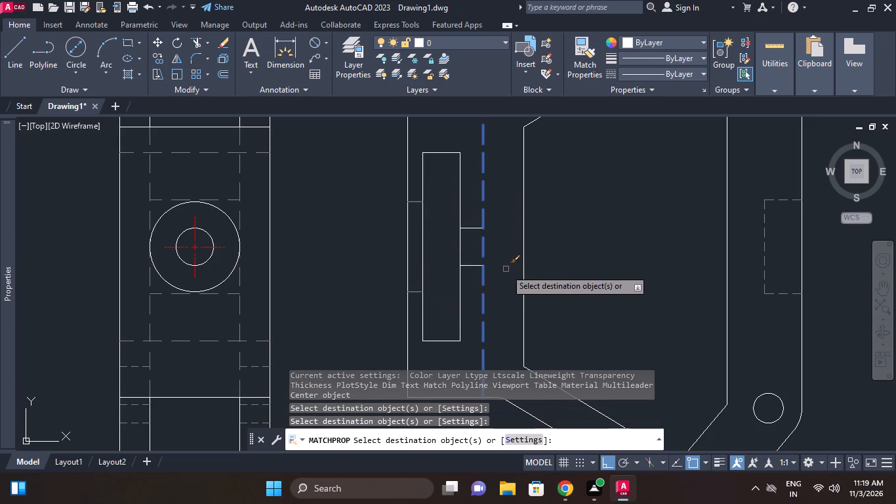
{"action": "left_click", "coordinate": [475, 266]}
{"action": "left_click", "coordinate": [478, 232]}
{"action": "left_click", "coordinate": [476, 222]}
{"action": "key", "text": "Escape"}
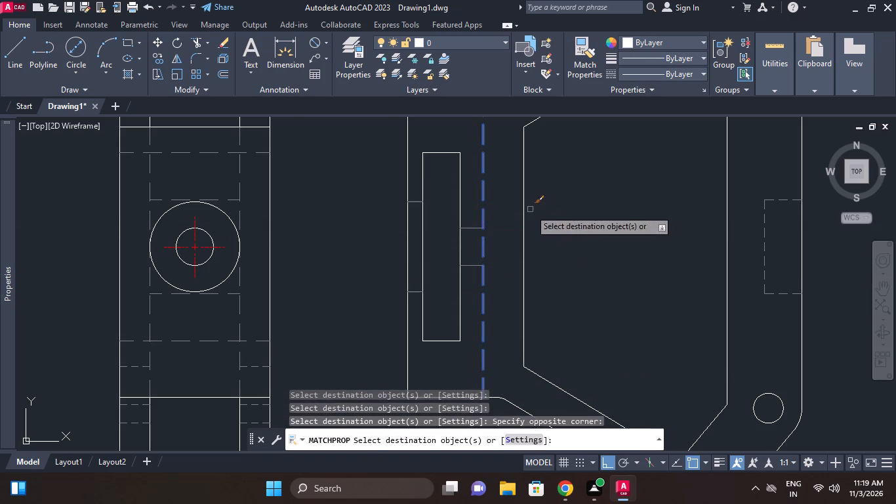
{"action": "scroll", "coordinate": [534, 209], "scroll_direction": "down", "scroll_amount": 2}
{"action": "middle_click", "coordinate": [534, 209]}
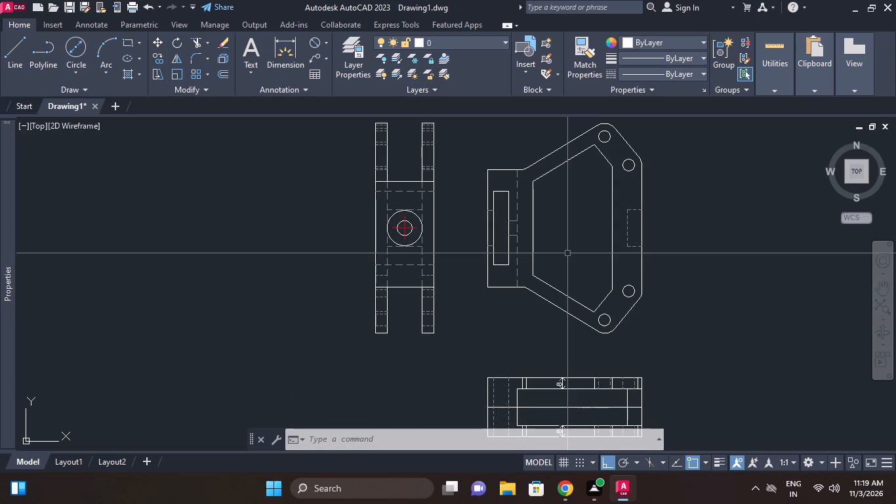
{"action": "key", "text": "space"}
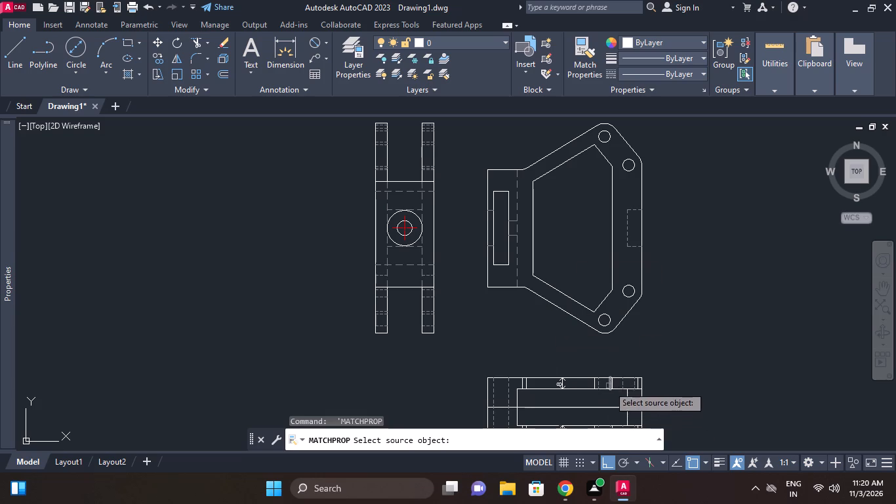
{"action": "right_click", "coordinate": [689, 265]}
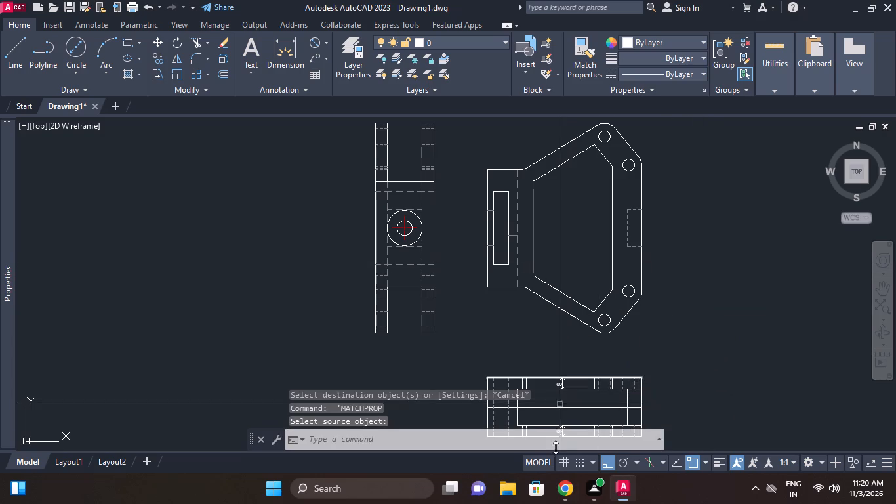
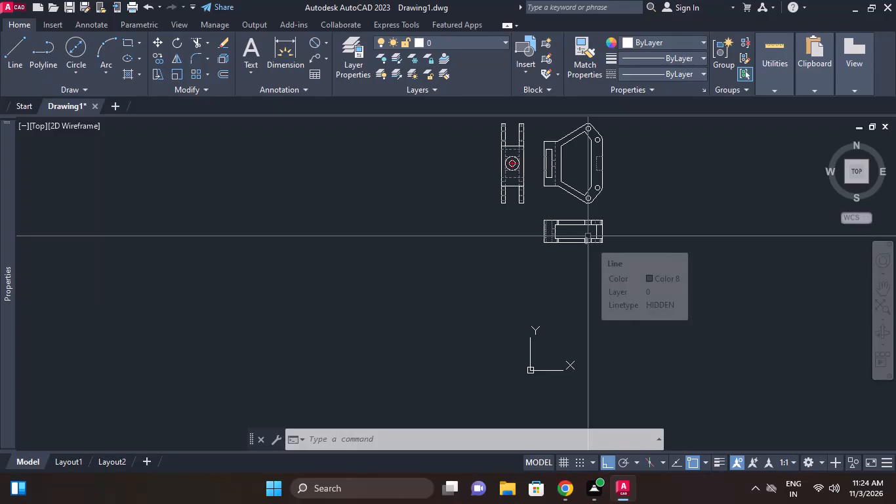
Draw a 14-unit horizontal line in the empty area to the right of the existing three views.
{"action": "middle_click", "coordinate": [589, 275]}
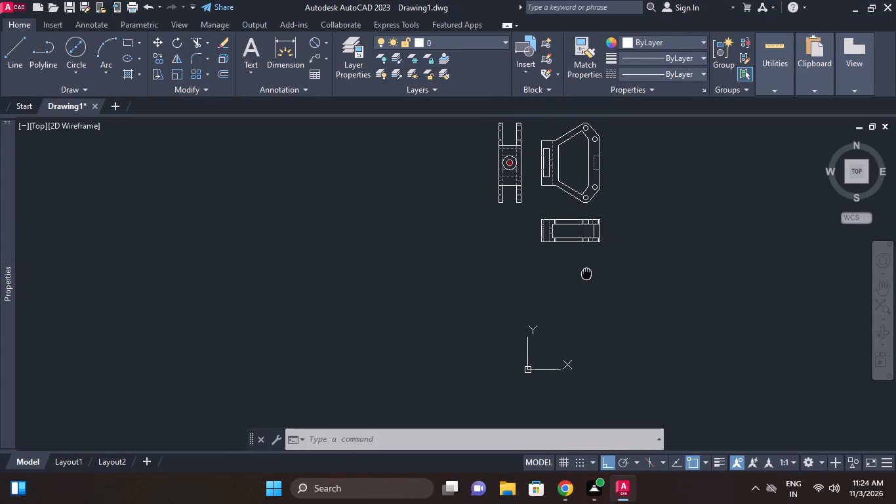
{"action": "middle_click", "coordinate": [586, 274]}
{"action": "middle_click", "coordinate": [586, 274]}
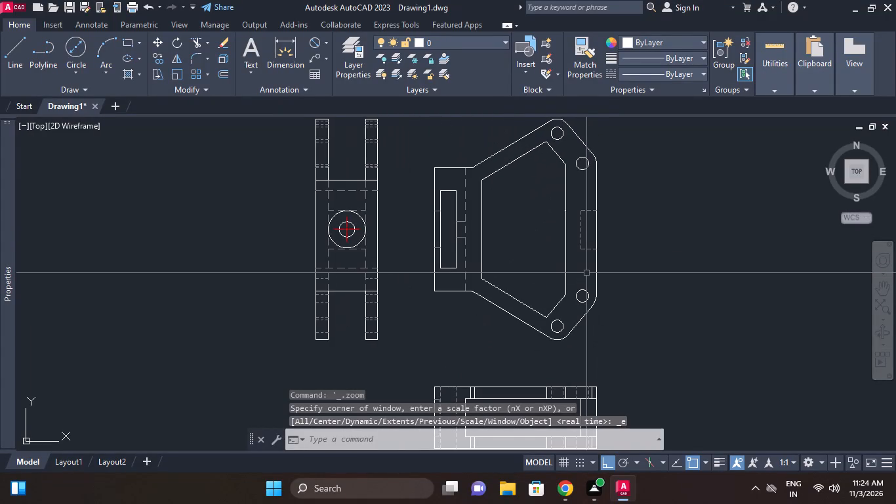
{"action": "scroll", "coordinate": [586, 236], "scroll_direction": "down", "scroll_amount": 2}
{"action": "middle_click_drag", "start_coordinate": [589, 212], "coordinate": [590, 177]}
{"action": "left_click", "coordinate": [14, 46]}
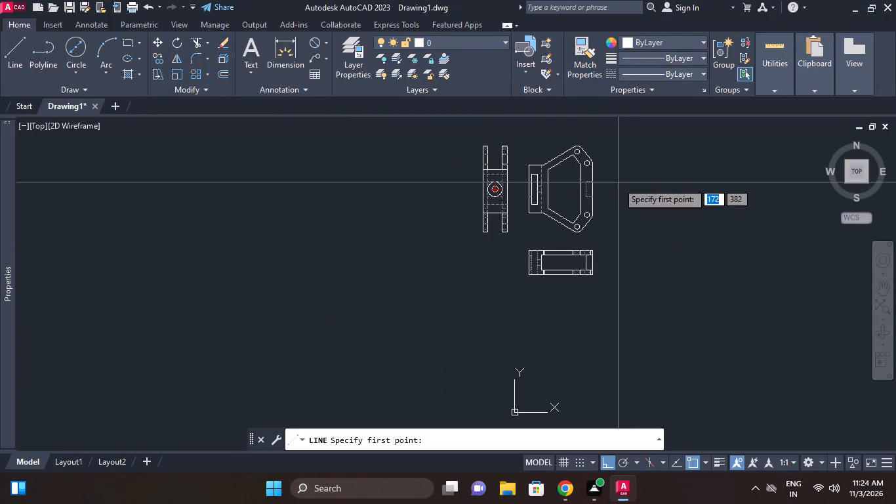
{"action": "middle_click_drag", "start_coordinate": [620, 182], "coordinate": [388, 225]}
{"action": "scroll", "coordinate": [447, 231], "scroll_direction": "up", "scroll_amount": 1}
{"action": "left_click", "coordinate": [471, 226]}
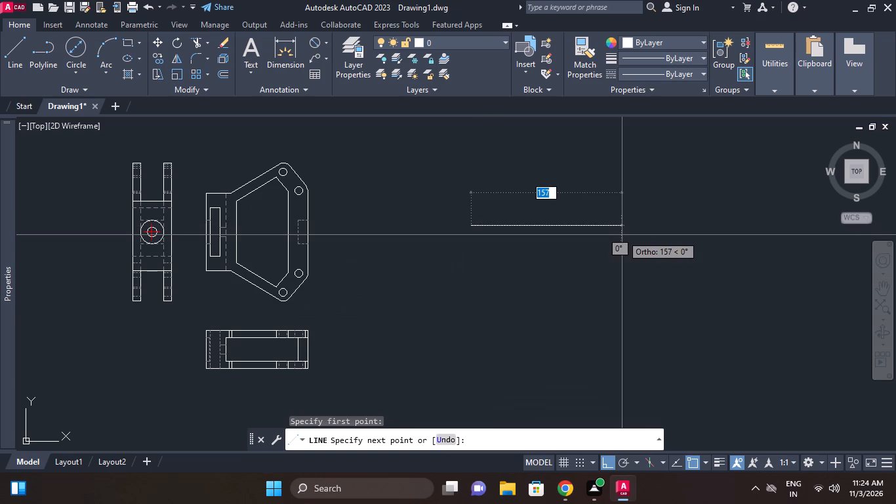
{"action": "type", "text": "14"}
{"action": "key", "text": "Return"}
{"action": "key", "text": "Return"}
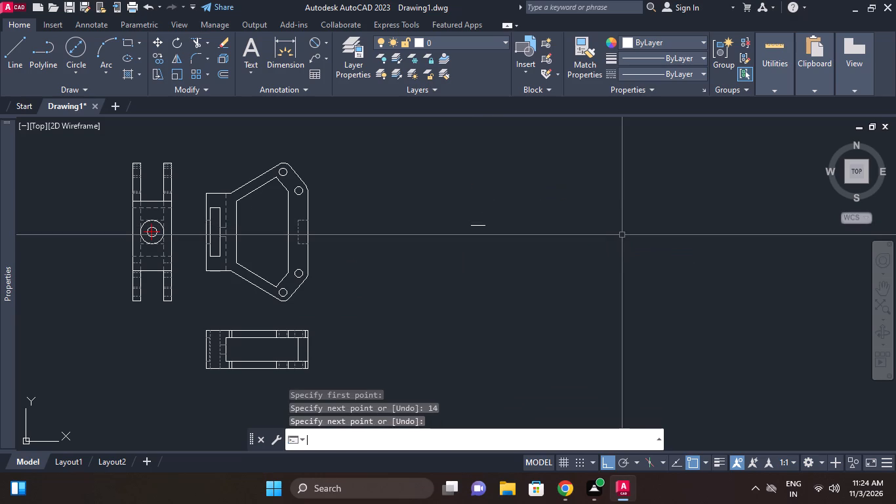
Offset the 14-unit line 3 units downward.
{"action": "scroll", "coordinate": [558, 171], "scroll_direction": "up", "scroll_amount": 1}
{"action": "scroll", "coordinate": [427, 253], "scroll_direction": "up", "scroll_amount": 5}
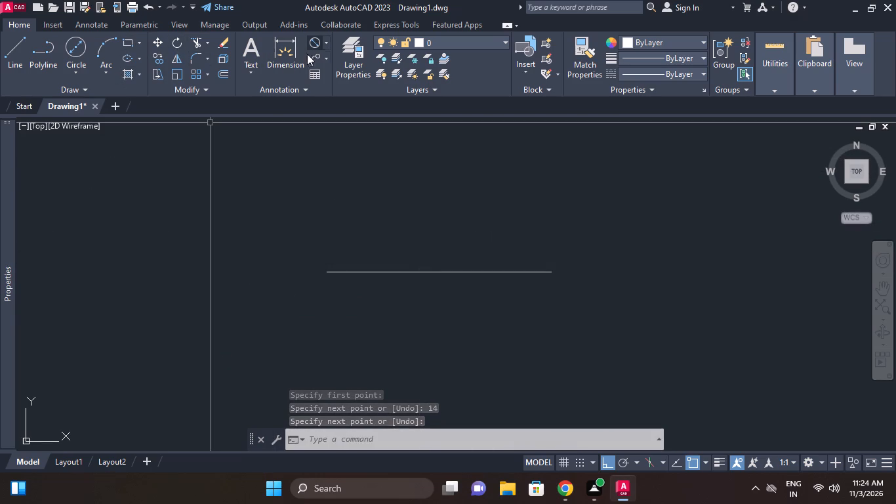
{"action": "left_click", "coordinate": [226, 75]}
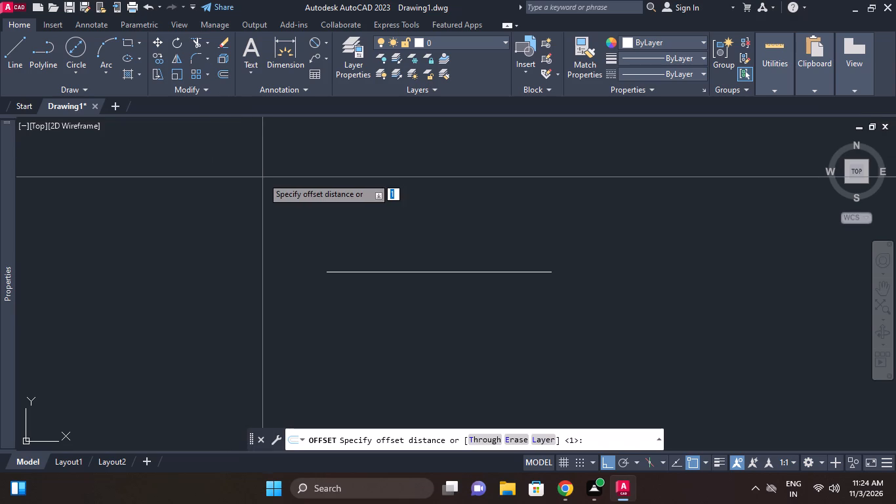
{"action": "key", "text": "3"}
{"action": "key", "text": "Return"}
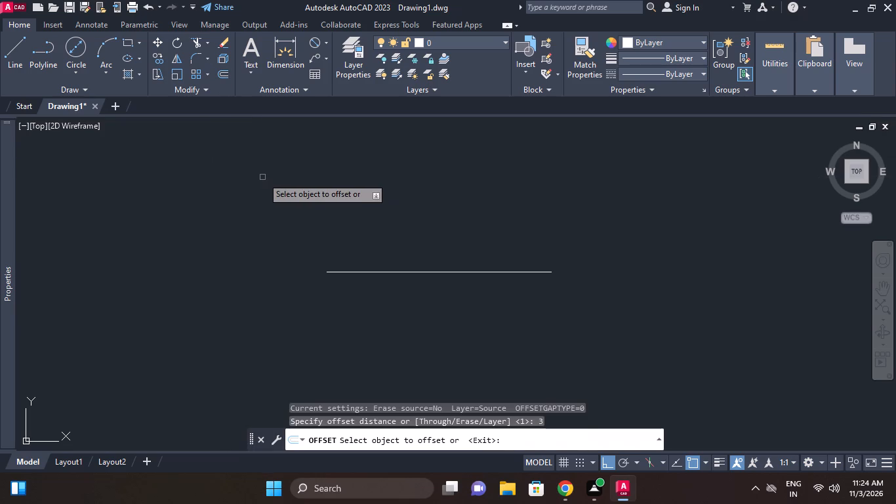
{"action": "left_click", "coordinate": [422, 272]}
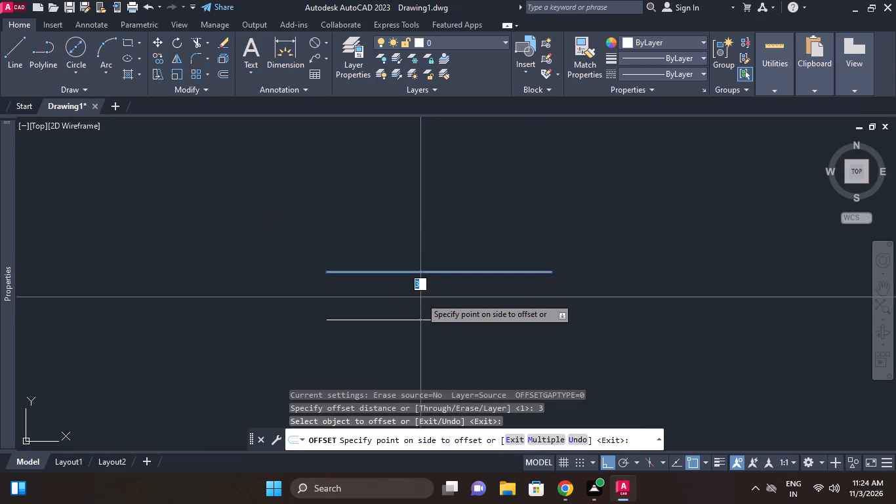
{"action": "left_click", "coordinate": [420, 297]}
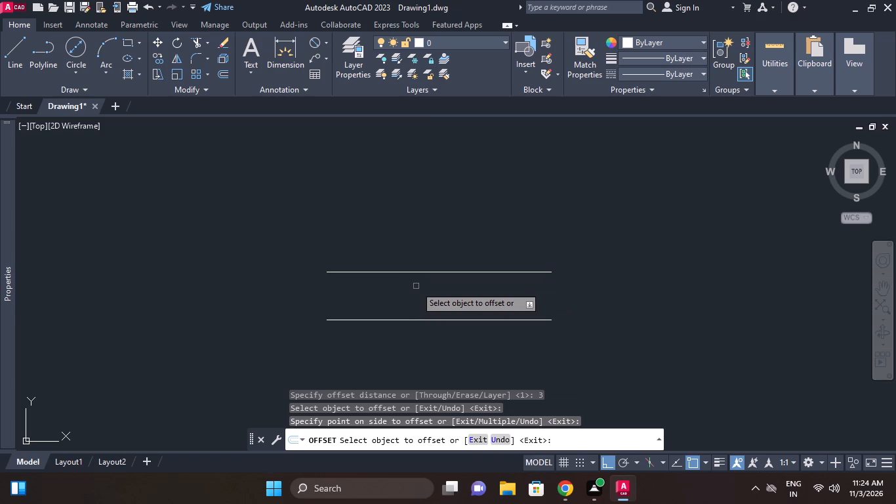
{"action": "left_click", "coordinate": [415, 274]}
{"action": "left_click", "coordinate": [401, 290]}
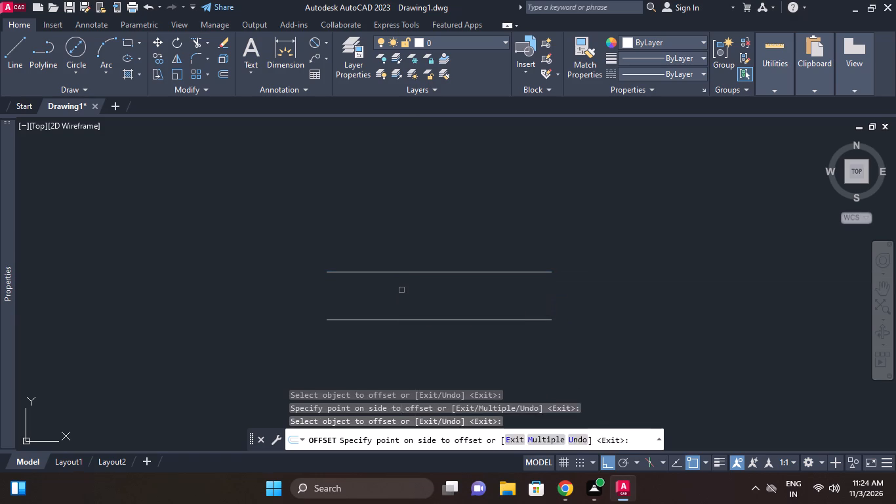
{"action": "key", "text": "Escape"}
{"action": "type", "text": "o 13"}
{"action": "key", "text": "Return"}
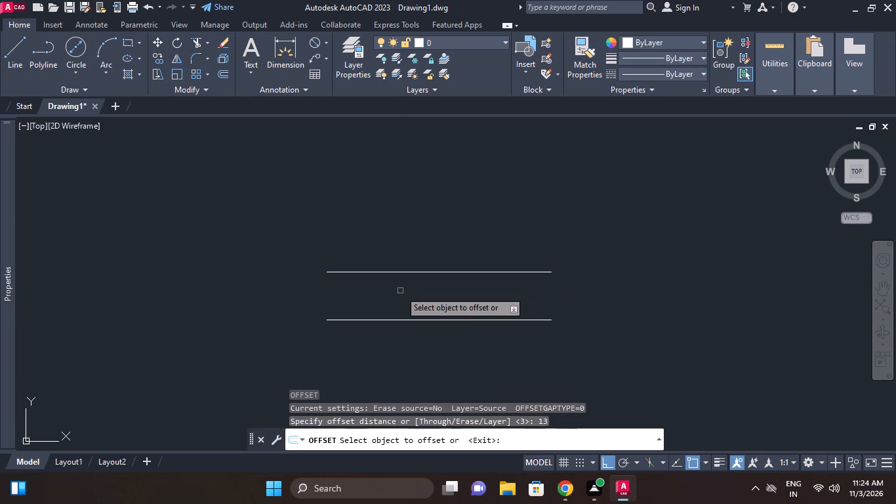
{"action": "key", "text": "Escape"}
Offset the upper horizontal line 1 unit downward.
{"action": "key", "text": "o"}
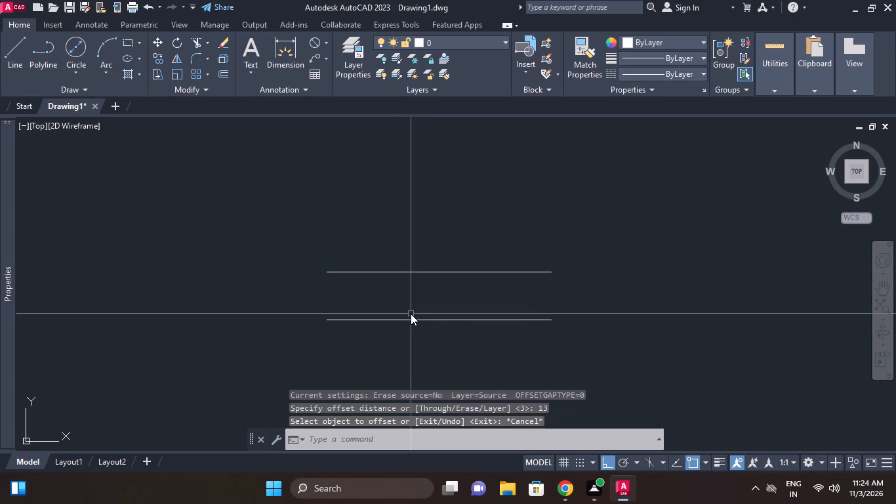
{"action": "key", "text": "Return"}
{"action": "key", "text": "1"}
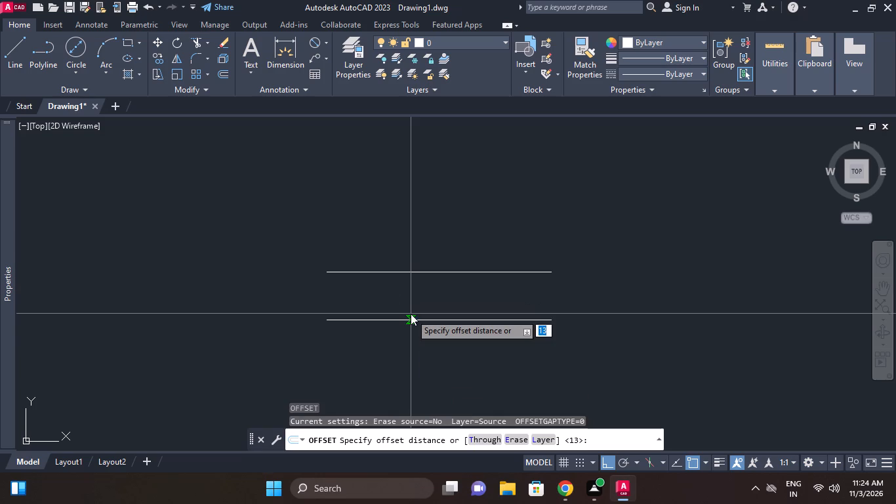
{"action": "key", "text": "Return"}
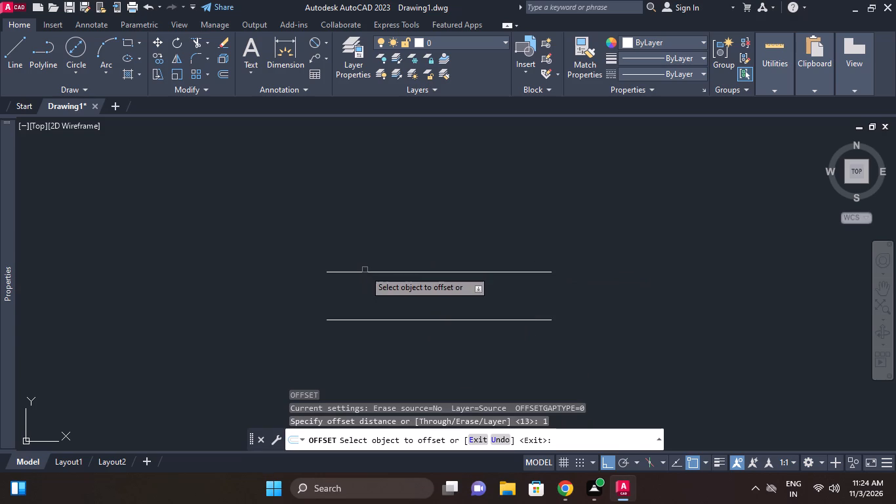
{"action": "left_click", "coordinate": [365, 271]}
{"action": "left_click", "coordinate": [365, 290]}
{"action": "key", "text": "Escape"}
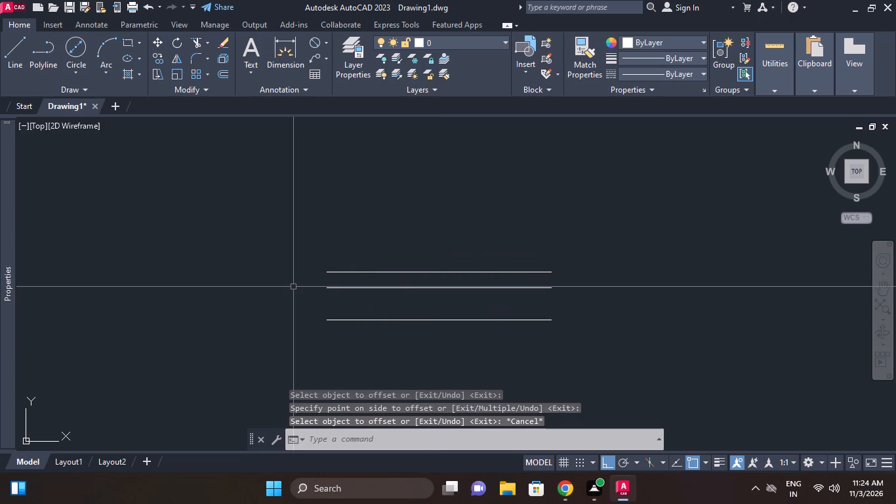
Close both ends of the horizontal lines with vertical lines from the bottom line up to the top line.
{"action": "left_click", "coordinate": [7, 47]}
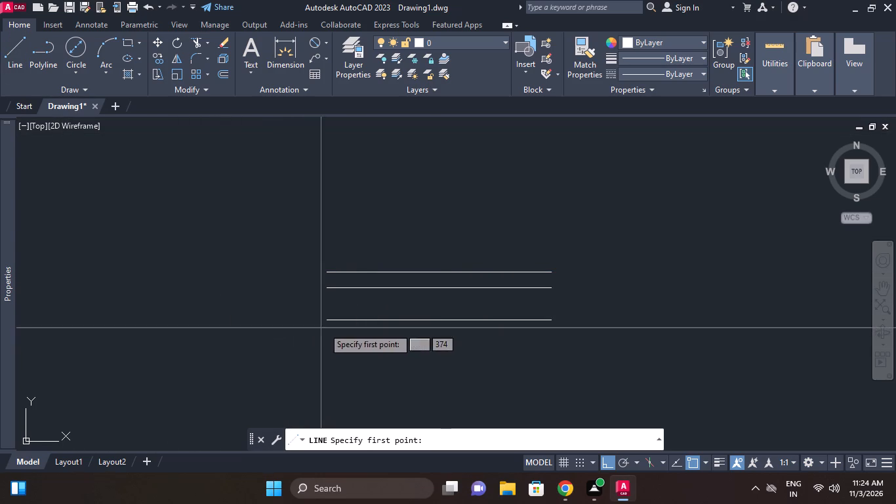
{"action": "left_click", "coordinate": [327, 322]}
{"action": "left_click", "coordinate": [326, 274]}
{"action": "right_click", "coordinate": [332, 238]}
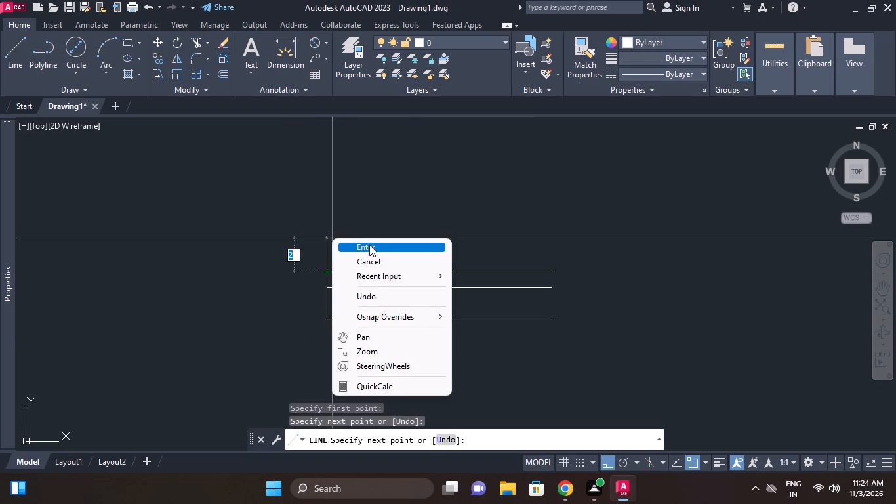
{"action": "left_click", "coordinate": [369, 245]}
{"action": "right_click", "coordinate": [451, 232]}
{"action": "left_click", "coordinate": [501, 211]}
{"action": "left_click", "coordinate": [552, 322]}
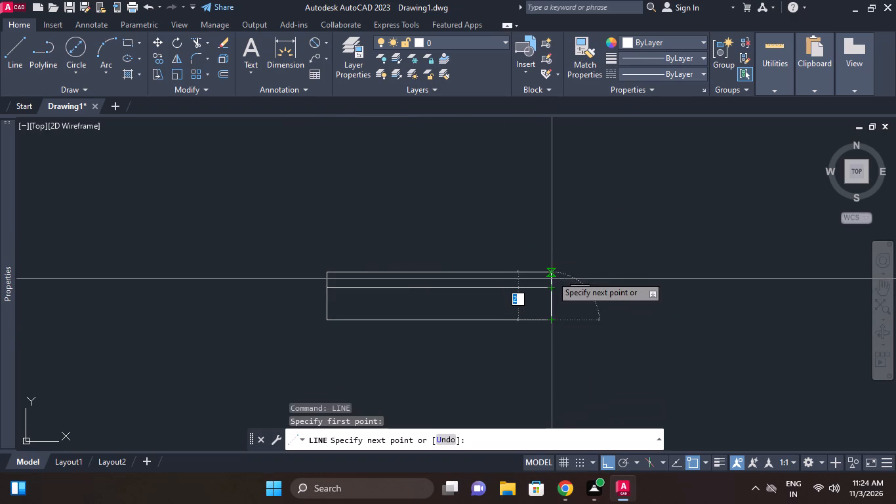
{"action": "left_click", "coordinate": [550, 270]}
{"action": "right_click", "coordinate": [566, 236]}
{"action": "left_click", "coordinate": [584, 242]}
Offset the left and right end lines of the rectangle 1 unit inward.
{"action": "left_click", "coordinate": [218, 74]}
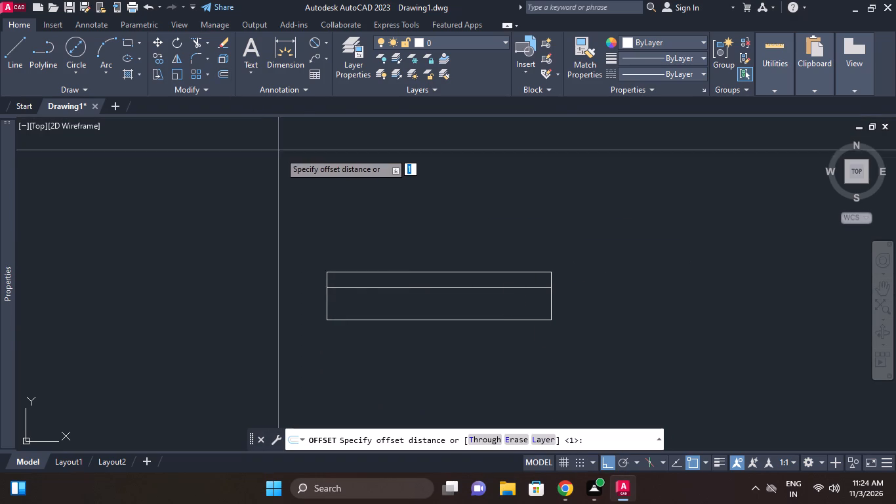
{"action": "right_click", "coordinate": [290, 178]}
{"action": "left_click", "coordinate": [316, 187]}
{"action": "left_click", "coordinate": [328, 293]}
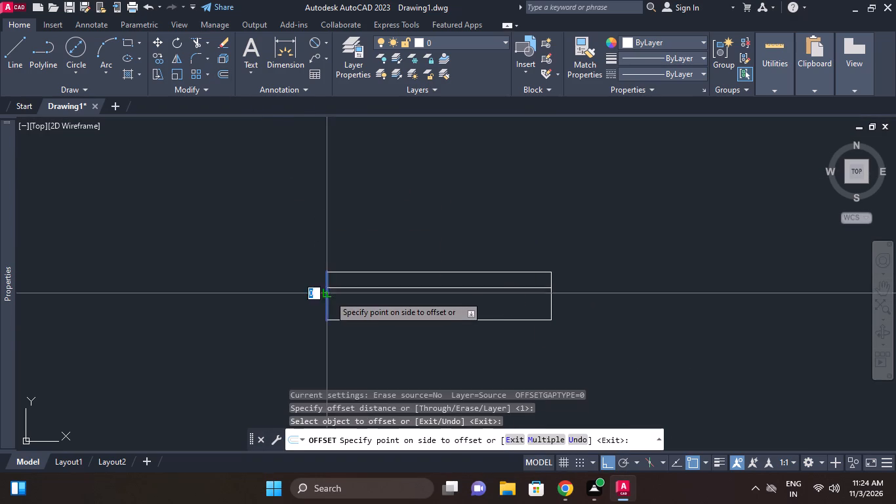
{"action": "left_click", "coordinate": [350, 303]}
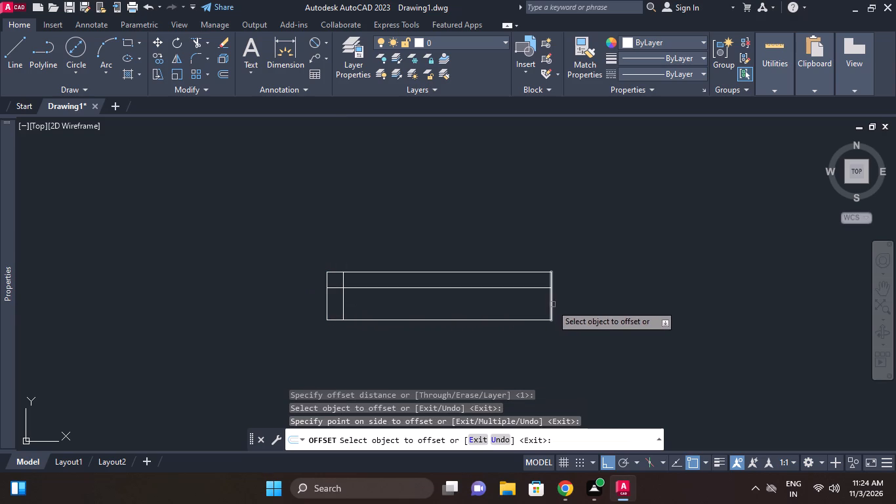
{"action": "left_click", "coordinate": [551, 301]}
{"action": "left_click", "coordinate": [513, 297]}
{"action": "right_click", "coordinate": [380, 220]}
{"action": "left_click", "coordinate": [412, 227]}
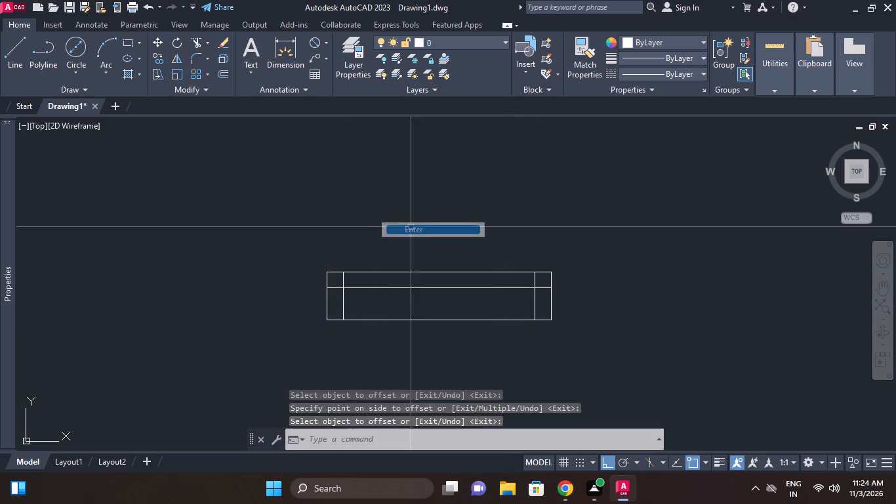
Draw diagonal chamfer lines across the rectangle's two upper corners, joining the ends of the 1-unit offset lines.
{"action": "left_click", "coordinate": [22, 45]}
{"action": "scroll", "coordinate": [336, 281], "scroll_direction": "up", "scroll_amount": 1}
{"action": "left_click", "coordinate": [323, 292]}
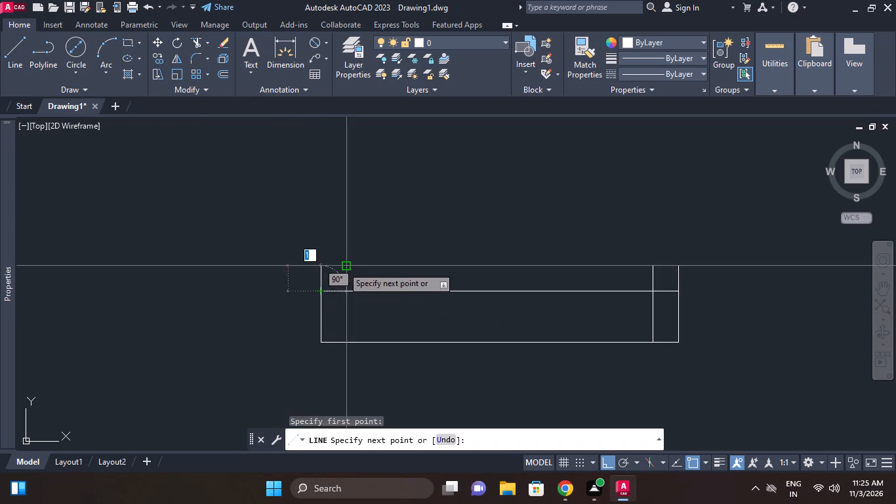
{"action": "left_click", "coordinate": [343, 266]}
{"action": "right_click", "coordinate": [366, 222]}
{"action": "left_click", "coordinate": [388, 228]}
{"action": "right_click", "coordinate": [516, 243]}
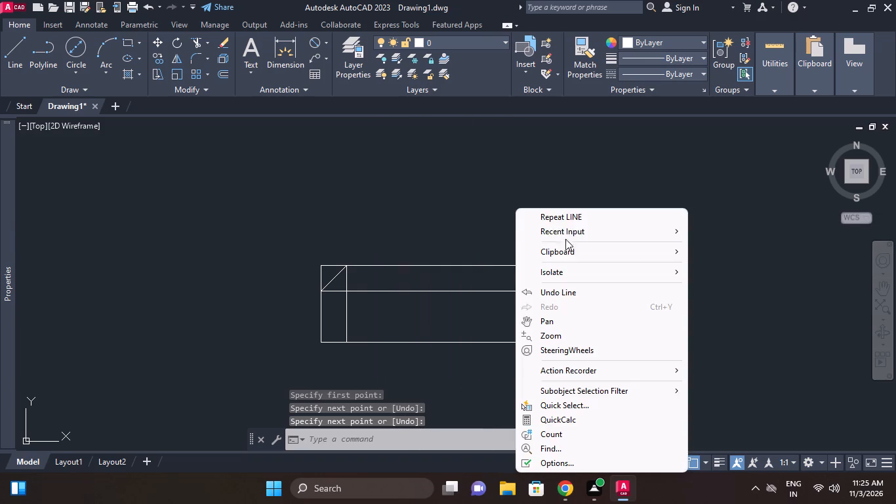
{"action": "left_click", "coordinate": [567, 219]}
{"action": "left_click", "coordinate": [653, 268]}
{"action": "left_click", "coordinate": [676, 288]}
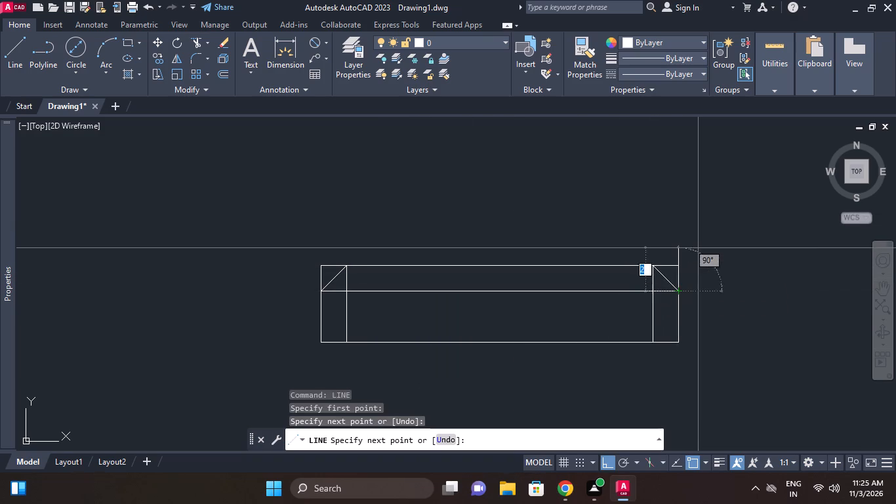
{"action": "right_click", "coordinate": [699, 246]}
{"action": "left_click", "coordinate": [717, 255]}
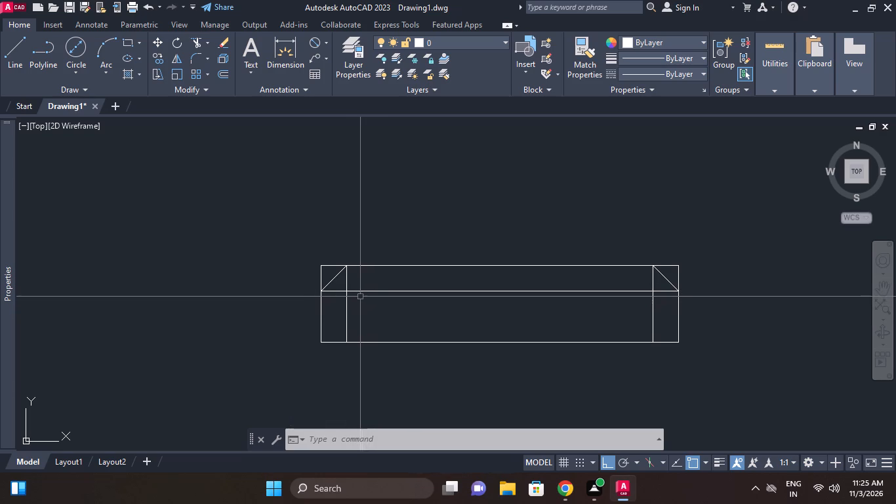
Trim the top and side line ends outside the diagonals at both upper corners of the rectangle.
{"action": "key", "text": "t"}
{"action": "key", "text": "r"}
{"action": "key", "text": "space"}
{"action": "key", "text": "space"}
{"action": "left_click", "coordinate": [331, 267]}
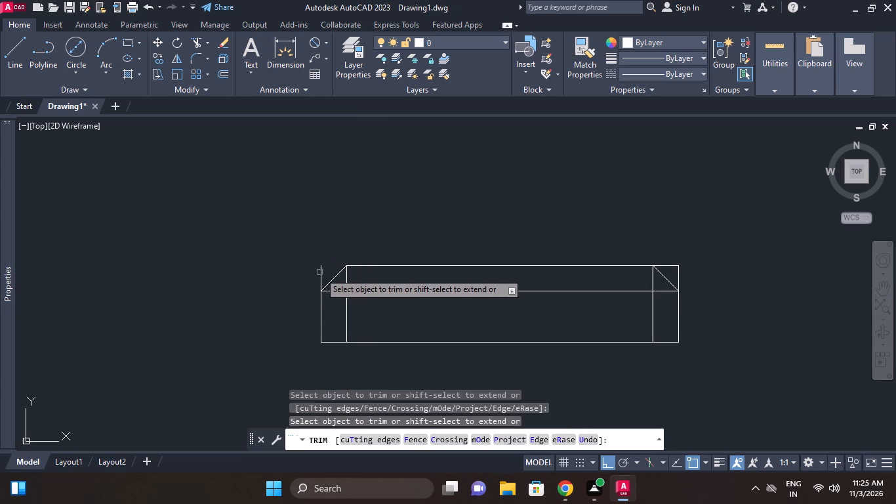
{"action": "left_click", "coordinate": [319, 272]}
{"action": "left_click", "coordinate": [666, 268]}
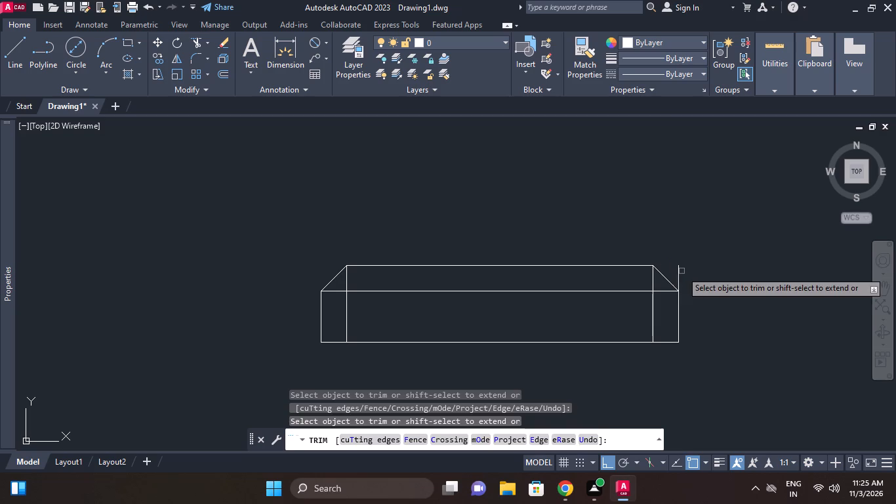
{"action": "left_click", "coordinate": [682, 271]}
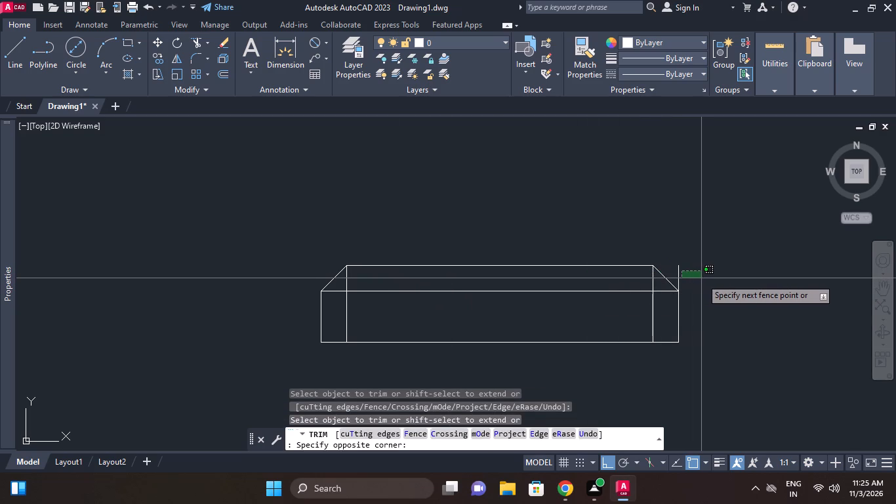
{"action": "left_click", "coordinate": [701, 278]}
{"action": "left_click", "coordinate": [680, 269]}
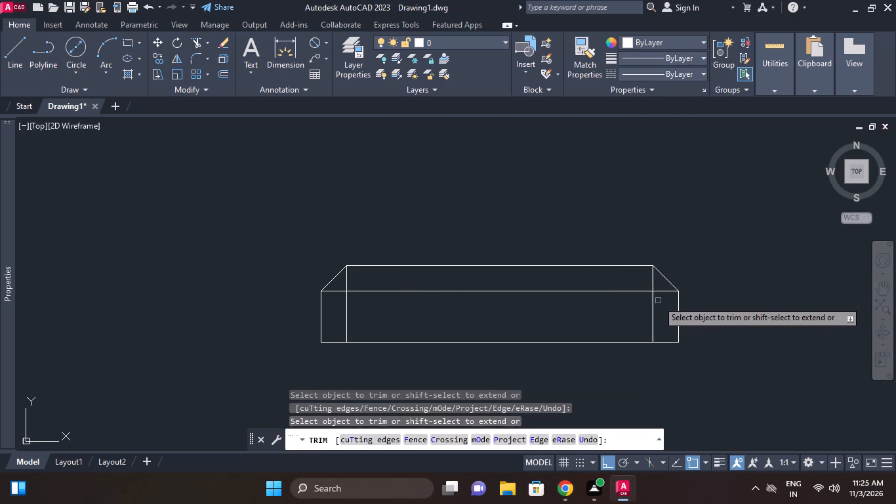
{"action": "key", "text": "F1"}
{"action": "key", "text": "F1"}
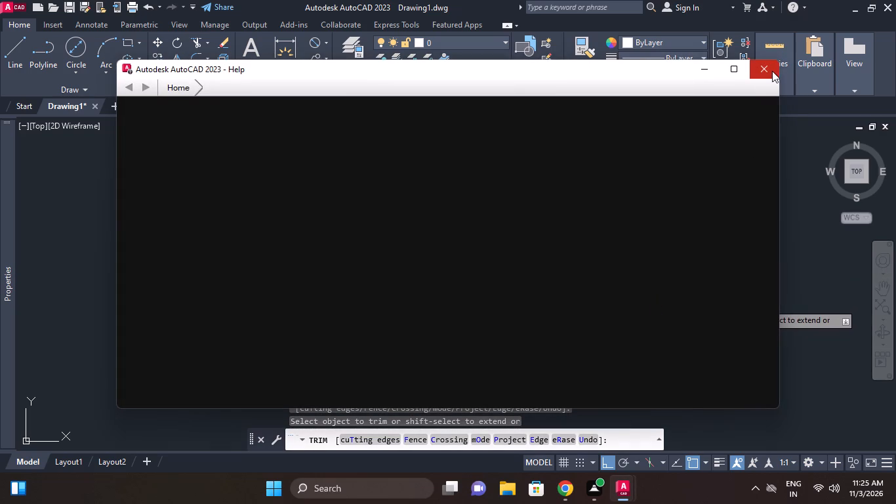
{"action": "left_click", "coordinate": [772, 71]}
{"action": "right_click", "coordinate": [542, 306]}
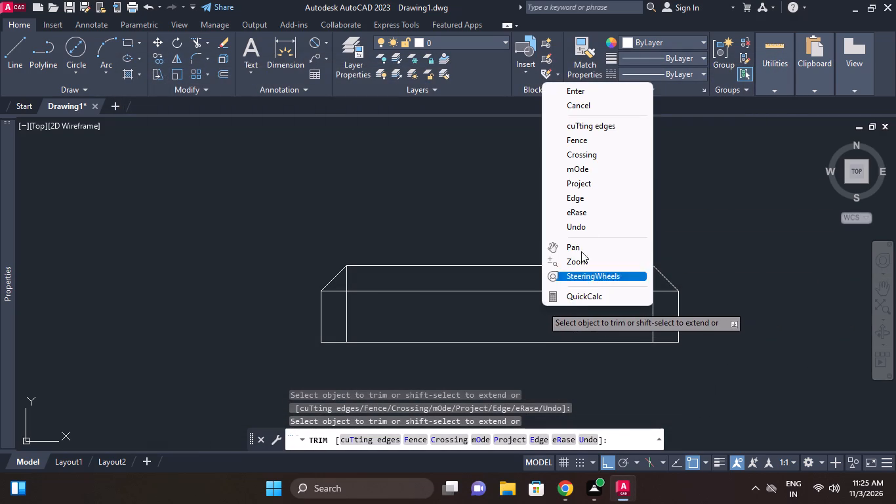
{"action": "left_click", "coordinate": [580, 111]}
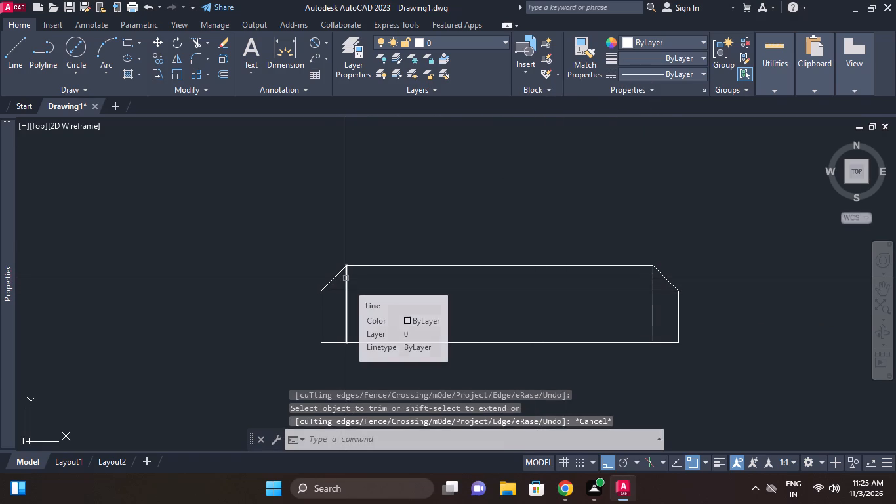
Erase the two vertical offset lines and the horizontal line that joins the lower ends of the chamfers.
{"action": "left_click", "coordinate": [349, 301]}
{"action": "left_click", "coordinate": [345, 301]}
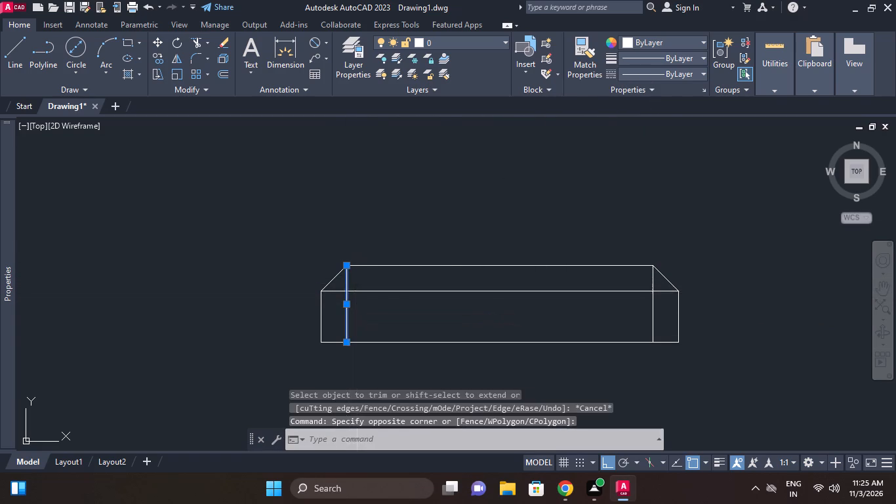
{"action": "left_click", "coordinate": [357, 293]}
{"action": "key", "text": "e"}
{"action": "key", "text": "space"}
{"action": "scroll", "coordinate": [622, 325], "scroll_direction": "down", "scroll_amount": 1}
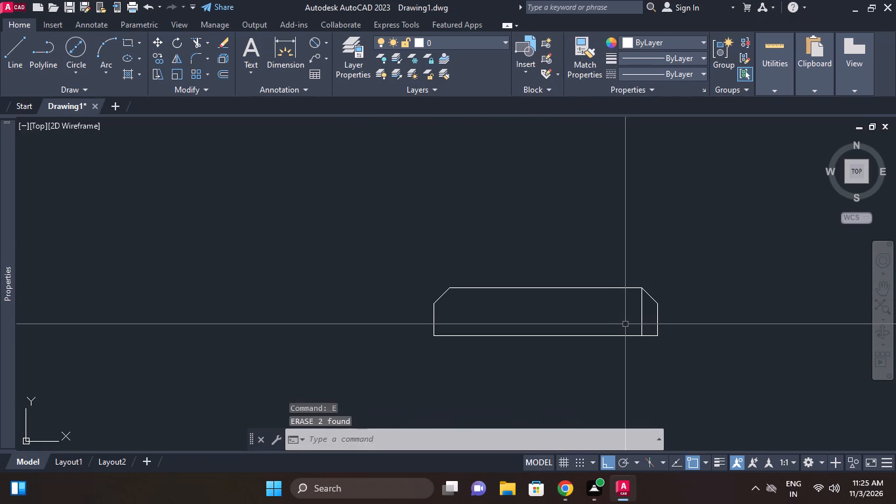
{"action": "scroll", "coordinate": [626, 324], "scroll_direction": "up", "scroll_amount": 1}
{"action": "left_click", "coordinate": [653, 310]}
{"action": "key", "text": "e"}
{"action": "key", "text": "space"}
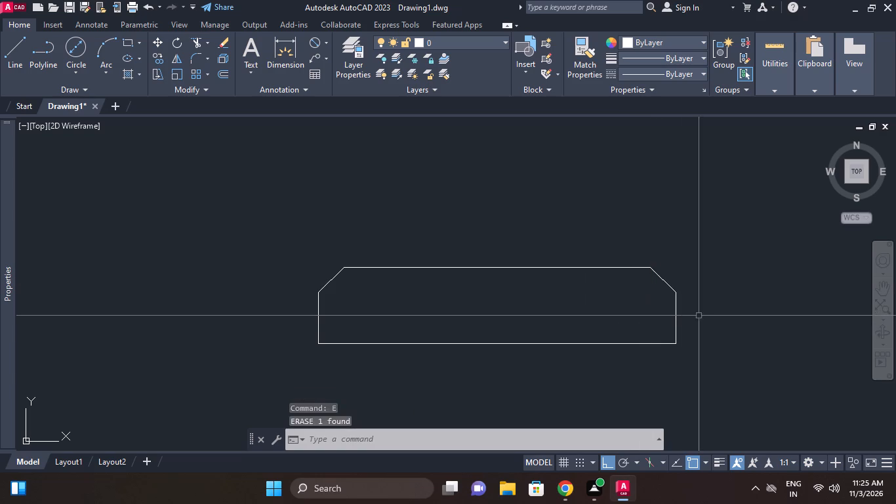
Draw a horizontal line across the profile between the lower ends of the two chamfers.
{"action": "scroll", "coordinate": [699, 316], "scroll_direction": "down", "scroll_amount": 1}
{"action": "middle_click_drag", "start_coordinate": [699, 316], "coordinate": [689, 318]}
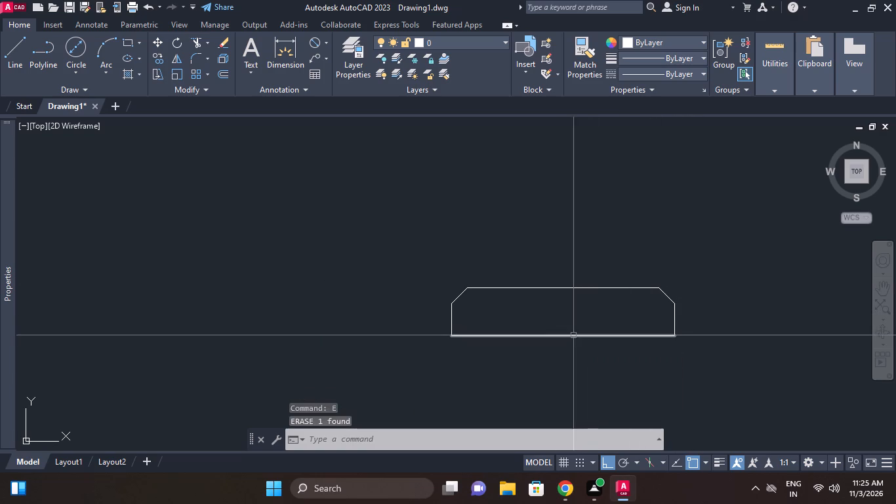
{"action": "scroll", "coordinate": [453, 304], "scroll_direction": "down", "scroll_amount": 3}
{"action": "scroll", "coordinate": [491, 311], "scroll_direction": "up", "scroll_amount": 1}
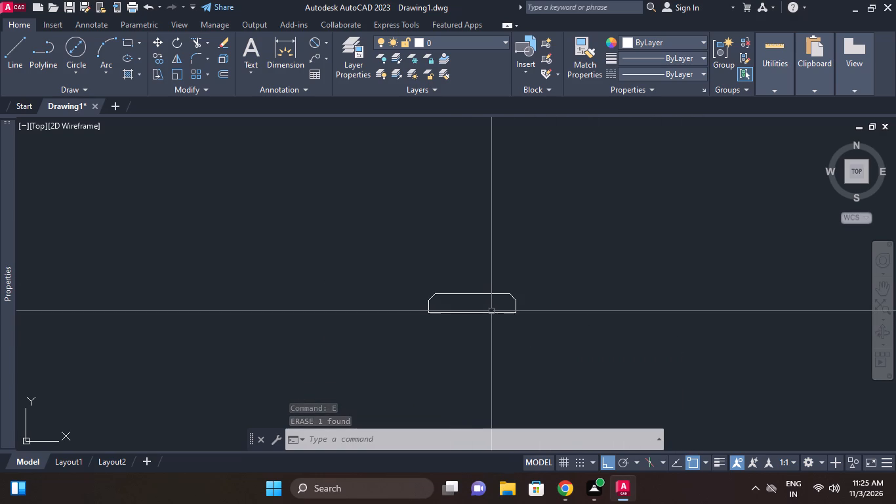
{"action": "key", "text": "l"}
{"action": "key", "text": "space"}
{"action": "scroll", "coordinate": [441, 293], "scroll_direction": "up", "scroll_amount": 2}
{"action": "left_click", "coordinate": [405, 310]}
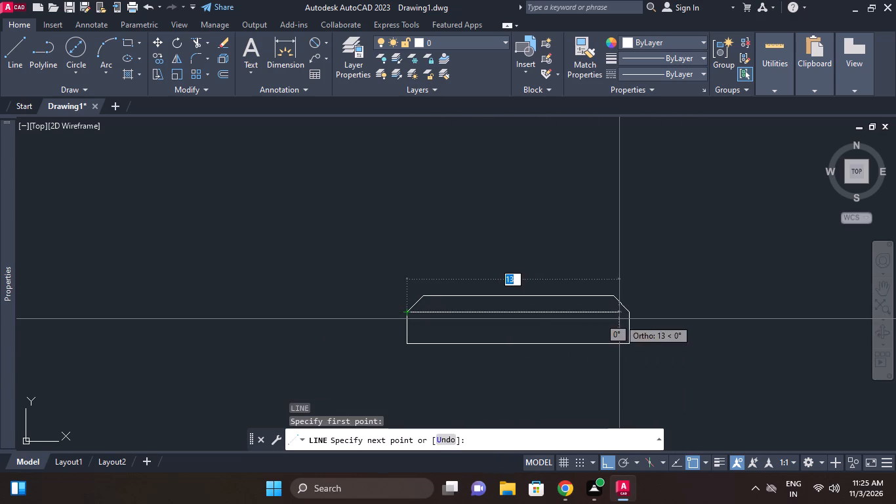
{"action": "left_click", "coordinate": [626, 311]}
{"action": "key", "text": "Escape"}
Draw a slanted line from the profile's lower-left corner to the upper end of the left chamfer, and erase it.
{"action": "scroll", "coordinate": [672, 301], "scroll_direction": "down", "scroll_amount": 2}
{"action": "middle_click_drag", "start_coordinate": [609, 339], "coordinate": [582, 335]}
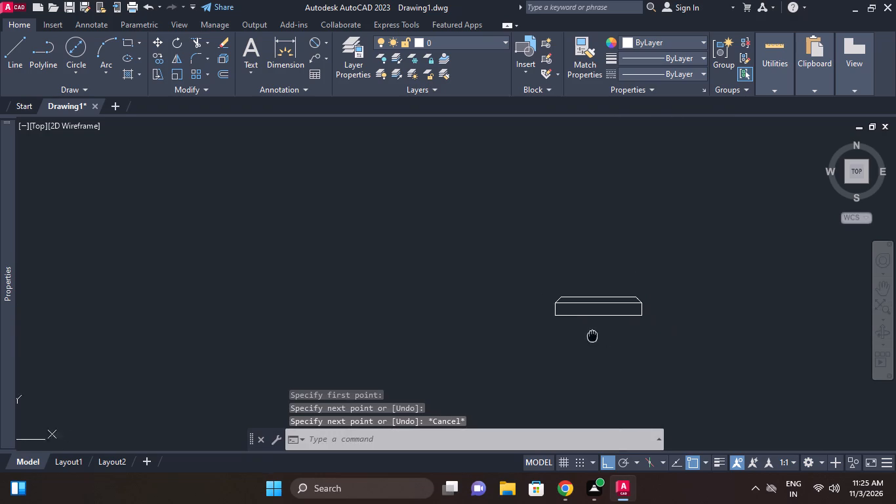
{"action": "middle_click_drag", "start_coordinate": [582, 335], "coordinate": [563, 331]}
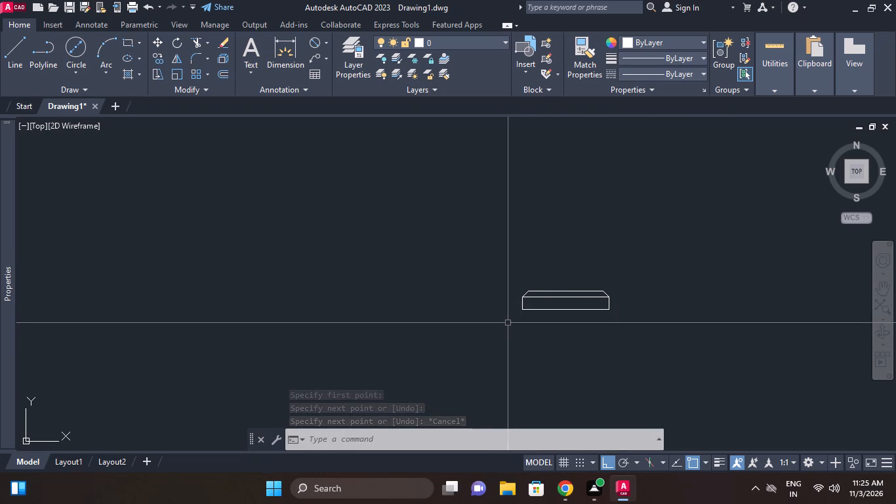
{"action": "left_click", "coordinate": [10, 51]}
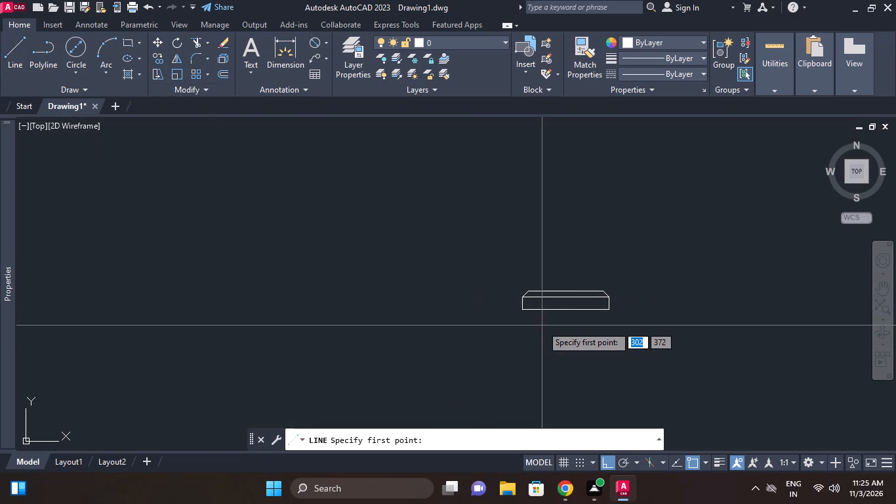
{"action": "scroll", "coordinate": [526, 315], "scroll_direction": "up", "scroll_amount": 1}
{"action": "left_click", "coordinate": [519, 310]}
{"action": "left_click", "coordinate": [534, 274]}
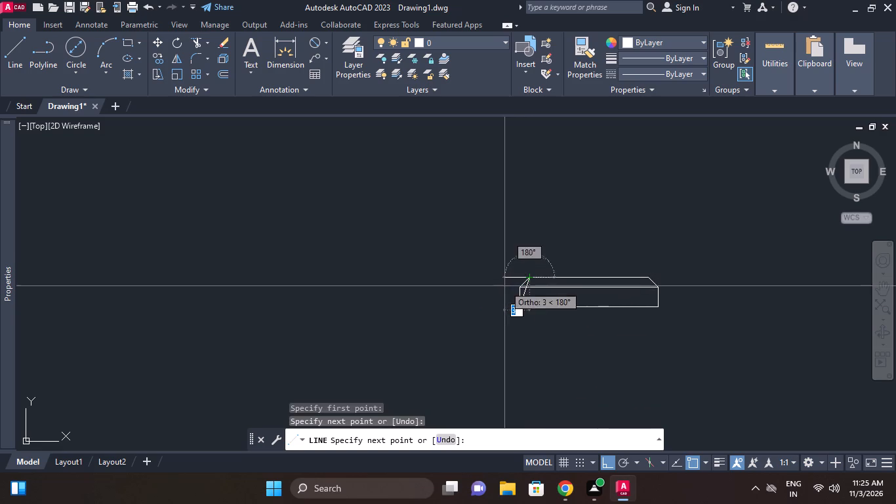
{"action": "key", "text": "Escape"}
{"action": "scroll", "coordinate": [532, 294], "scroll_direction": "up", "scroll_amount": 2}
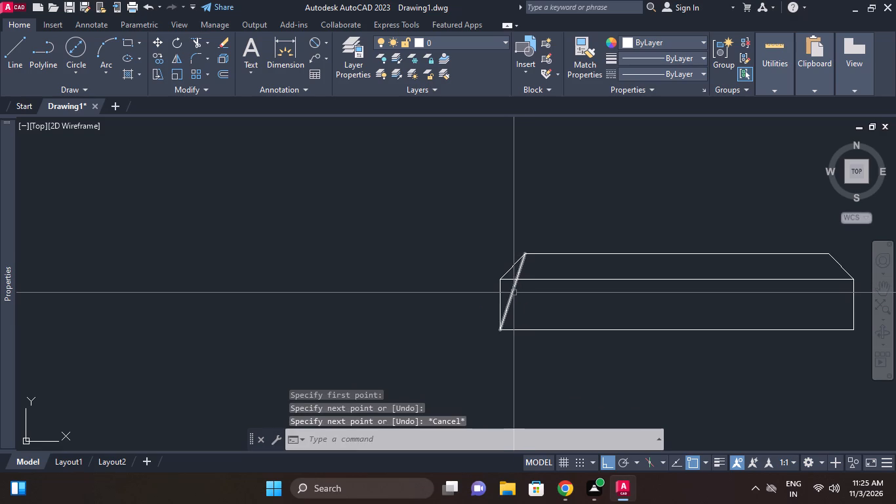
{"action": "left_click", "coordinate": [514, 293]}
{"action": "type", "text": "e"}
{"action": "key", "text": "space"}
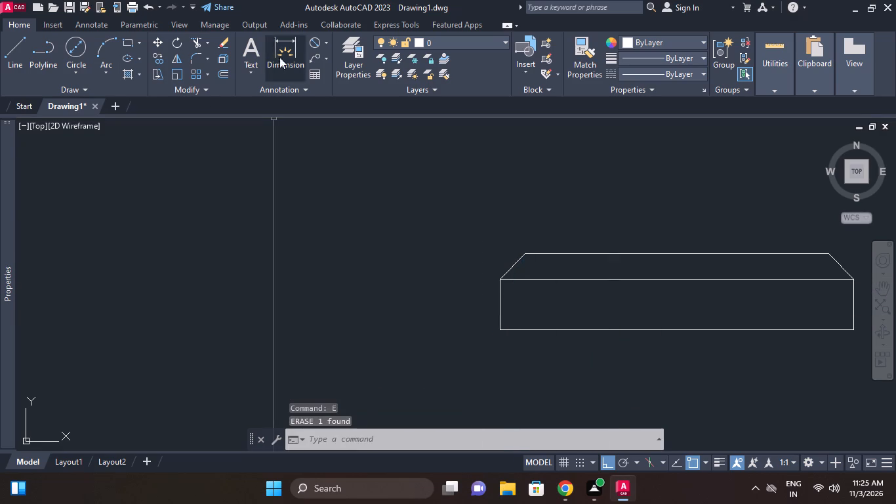
Check the profile's overall height with a temporary linear dimension from the lower-left corner to the top edge.
{"action": "left_click", "coordinate": [324, 45]}
{"action": "left_click", "coordinate": [339, 68]}
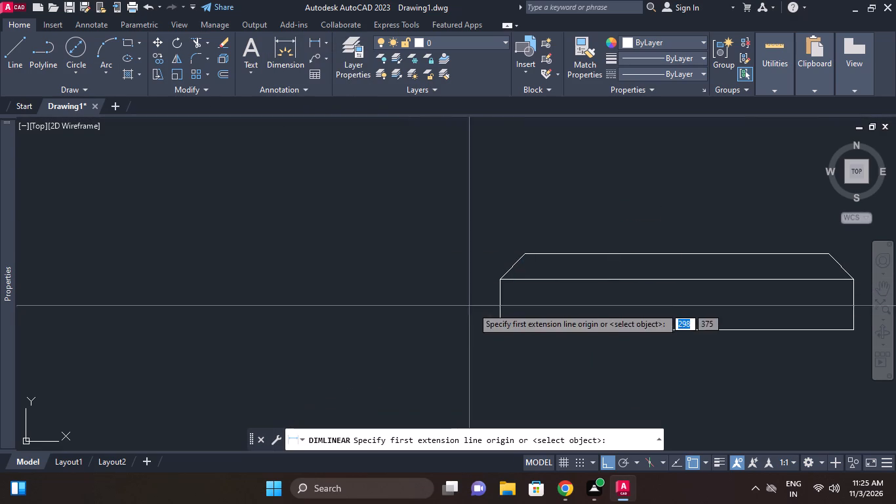
{"action": "left_click", "coordinate": [500, 326]}
{"action": "left_click", "coordinate": [522, 253]}
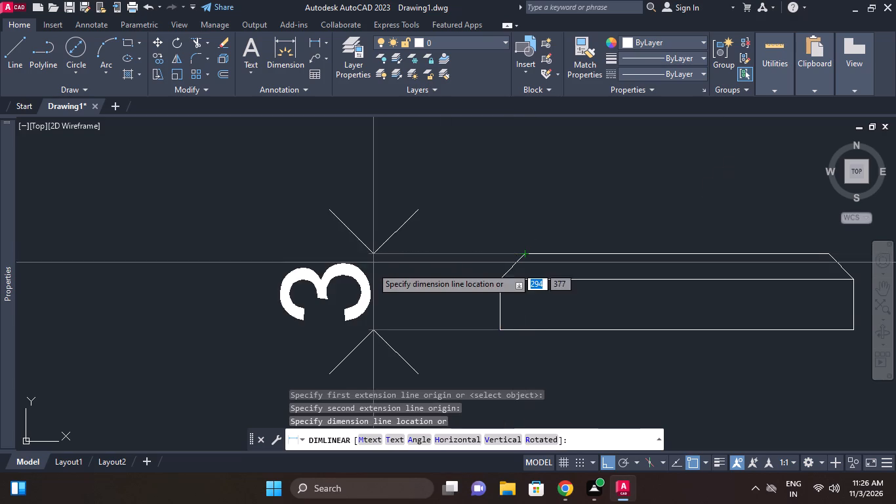
{"action": "scroll", "coordinate": [361, 274], "scroll_direction": "down", "scroll_amount": 2}
{"action": "key", "text": "Escape"}
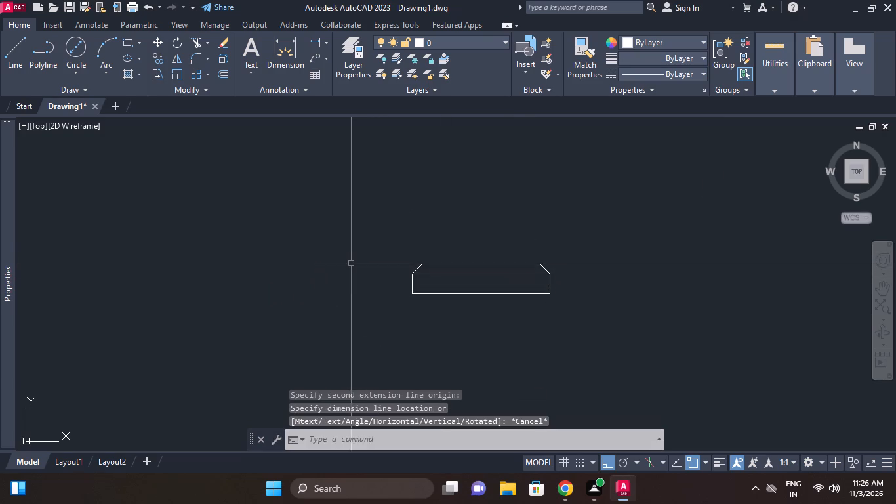
Draw a 24.75-unit vertical line downward from the midpoint of the profile's bottom edge.
{"action": "middle_click_drag", "start_coordinate": [379, 273], "coordinate": [294, 236]}
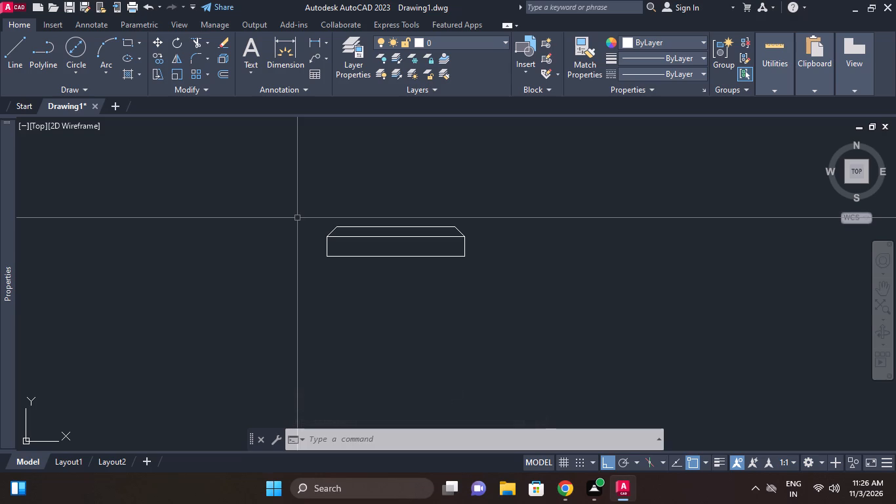
{"action": "left_click", "coordinate": [10, 44]}
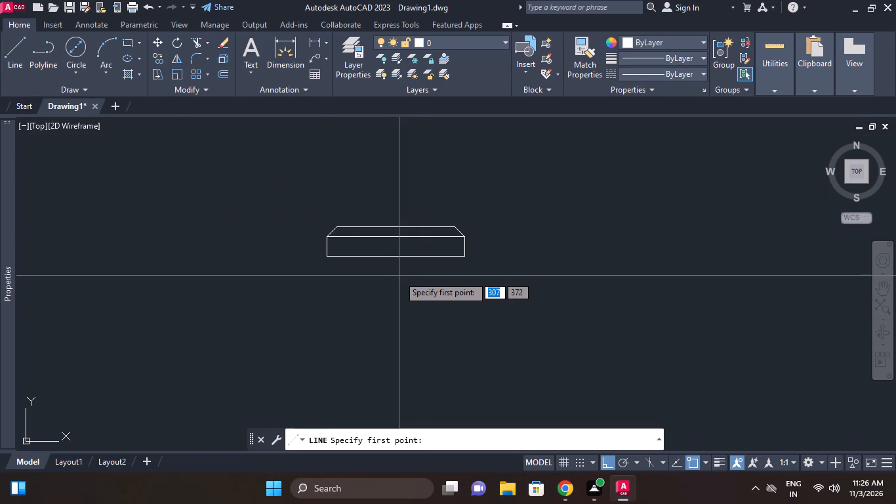
{"action": "left_click", "coordinate": [393, 259]}
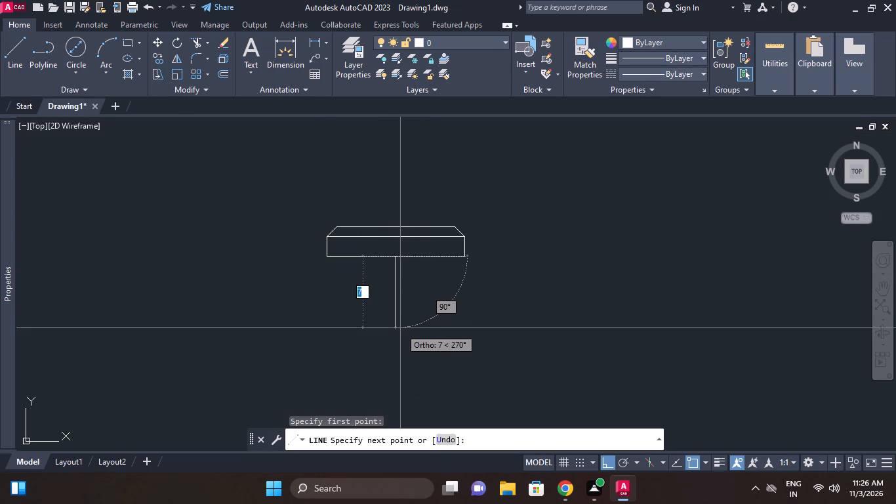
{"action": "type", "text": "24.75"}
{"action": "key", "text": "Return"}
{"action": "key", "text": "Return"}
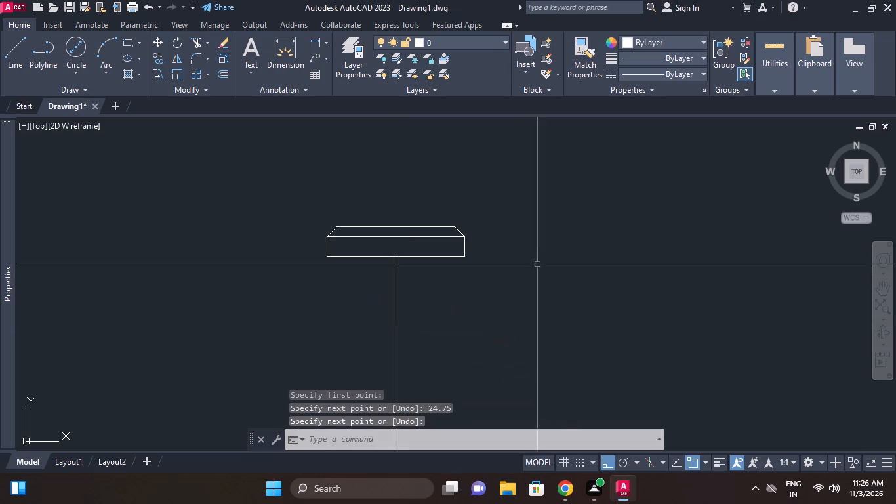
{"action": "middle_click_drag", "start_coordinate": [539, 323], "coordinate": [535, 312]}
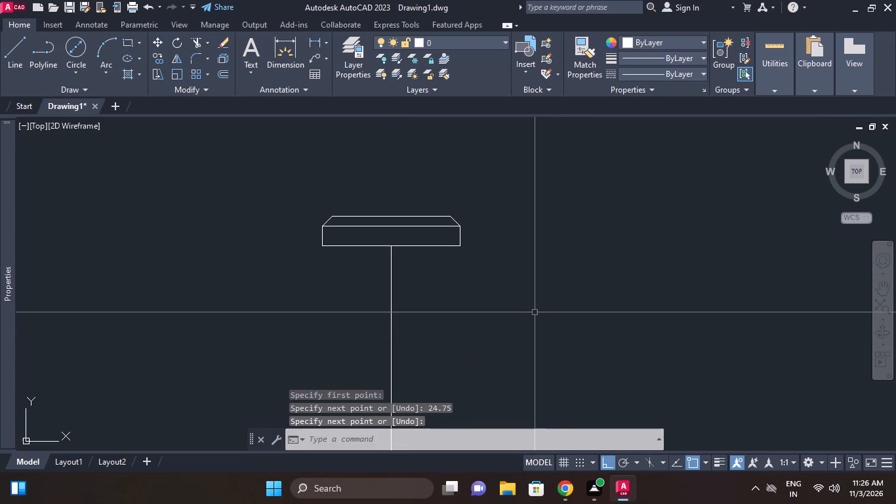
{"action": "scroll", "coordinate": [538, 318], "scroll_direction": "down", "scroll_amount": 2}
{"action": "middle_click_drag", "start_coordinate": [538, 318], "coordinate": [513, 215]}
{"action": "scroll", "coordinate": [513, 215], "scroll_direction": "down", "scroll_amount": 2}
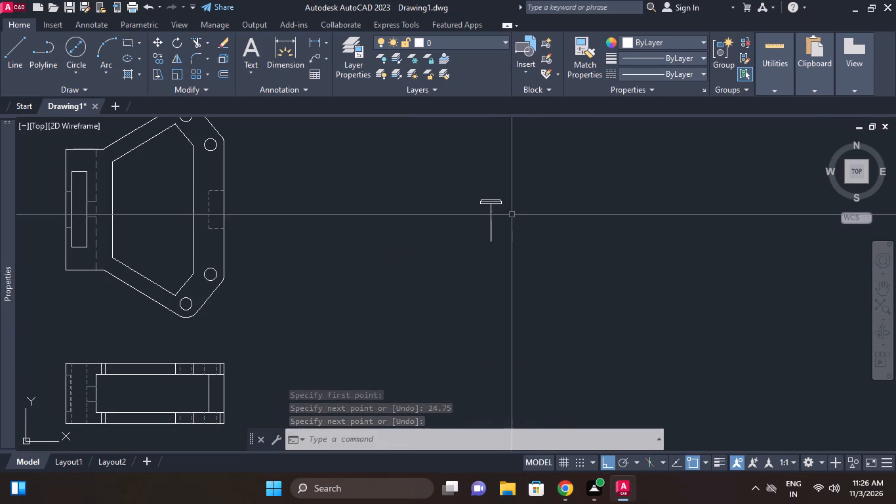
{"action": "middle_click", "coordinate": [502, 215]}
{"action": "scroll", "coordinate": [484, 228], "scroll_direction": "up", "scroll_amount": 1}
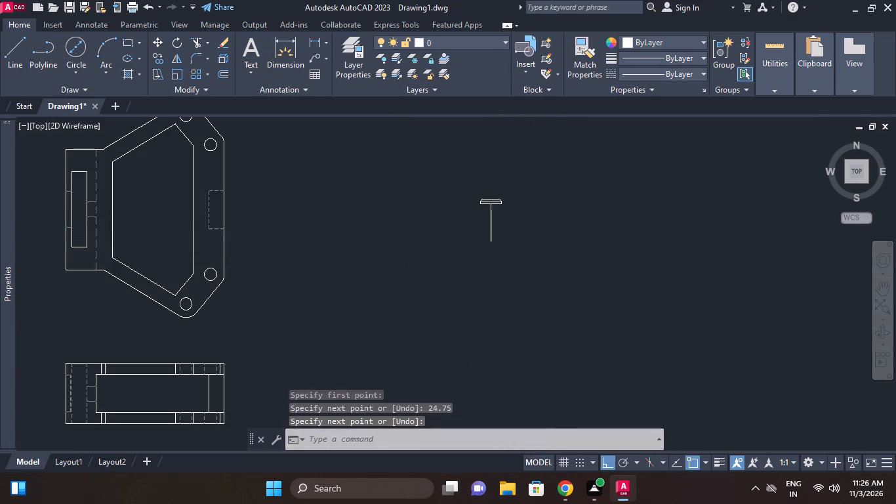
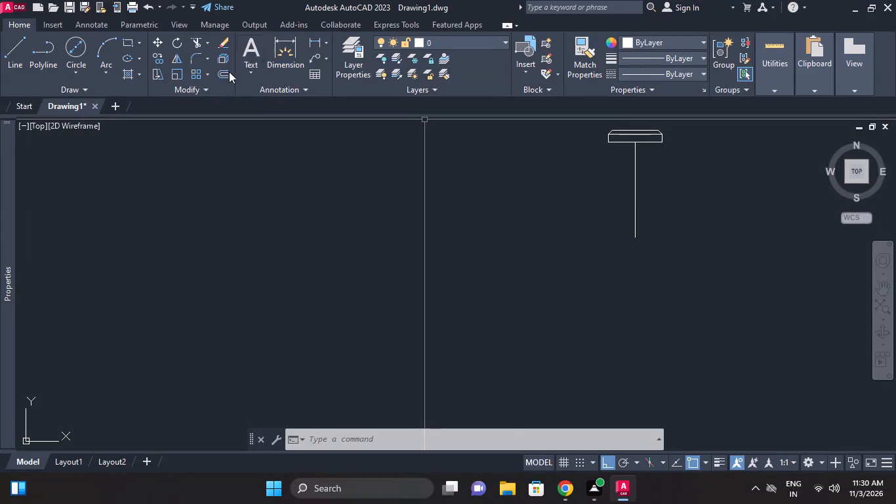
Offset the vertical centre line below the head by 4 units to both sides to form the shank edges.
{"action": "left_click", "coordinate": [224, 78]}
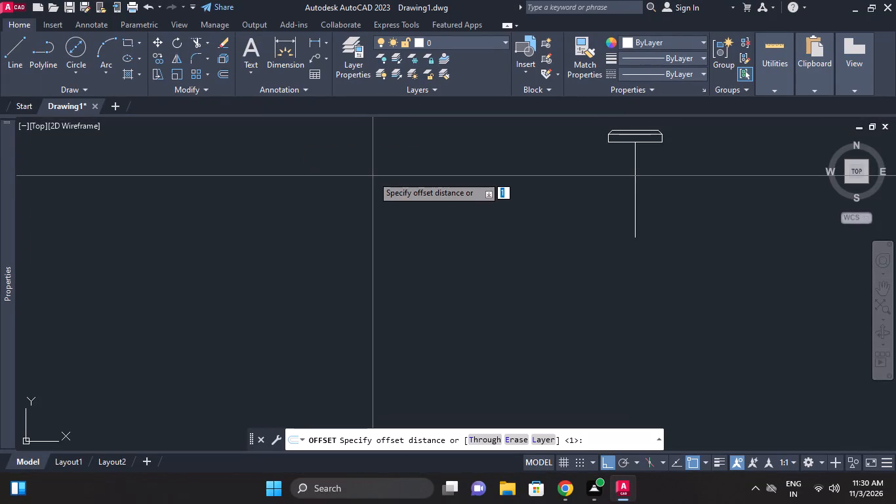
{"action": "key", "text": "4"}
{"action": "key", "text": "Return"}
{"action": "scroll", "coordinate": [373, 176], "scroll_direction": "up", "scroll_amount": 2}
{"action": "scroll", "coordinate": [549, 289], "scroll_direction": "down", "scroll_amount": 2}
{"action": "middle_click_drag", "start_coordinate": [469, 304], "coordinate": [399, 324]}
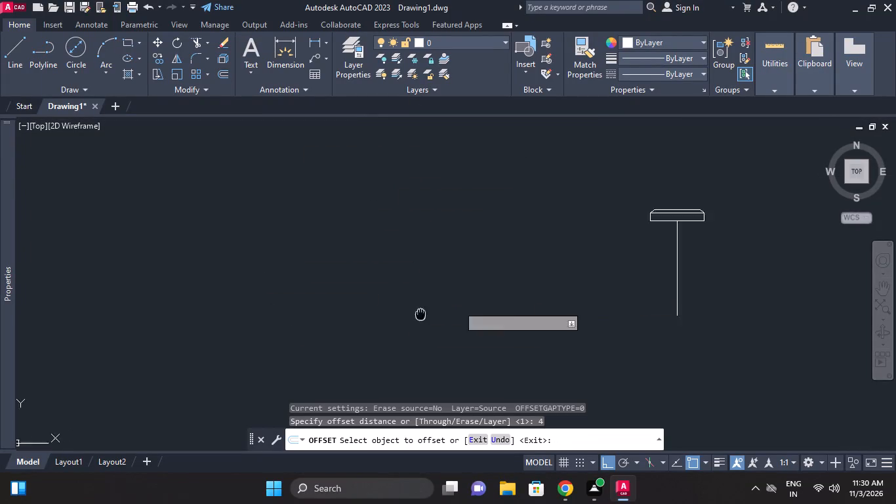
{"action": "middle_click_drag", "start_coordinate": [399, 324], "coordinate": [402, 313]}
{"action": "left_click", "coordinate": [650, 236]}
{"action": "left_click", "coordinate": [630, 227]}
{"action": "left_click", "coordinate": [649, 249]}
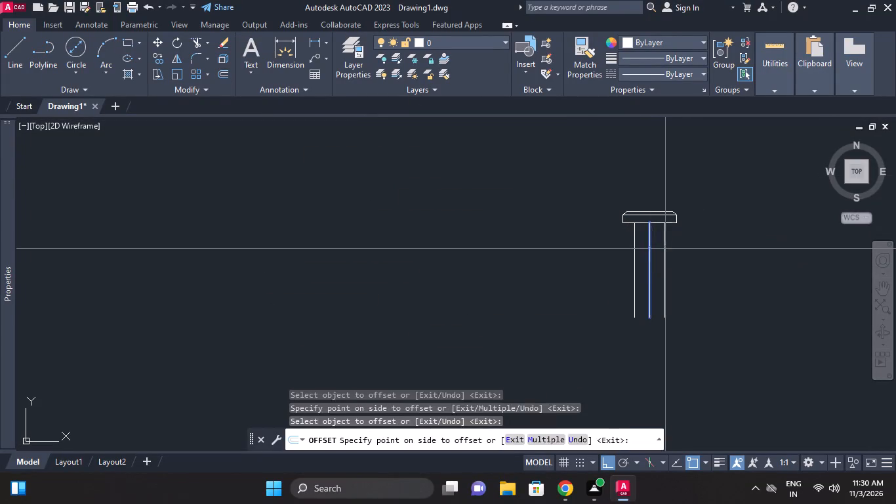
{"action": "left_click", "coordinate": [665, 249]}
{"action": "right_click", "coordinate": [718, 219]}
{"action": "left_click", "coordinate": [733, 222]}
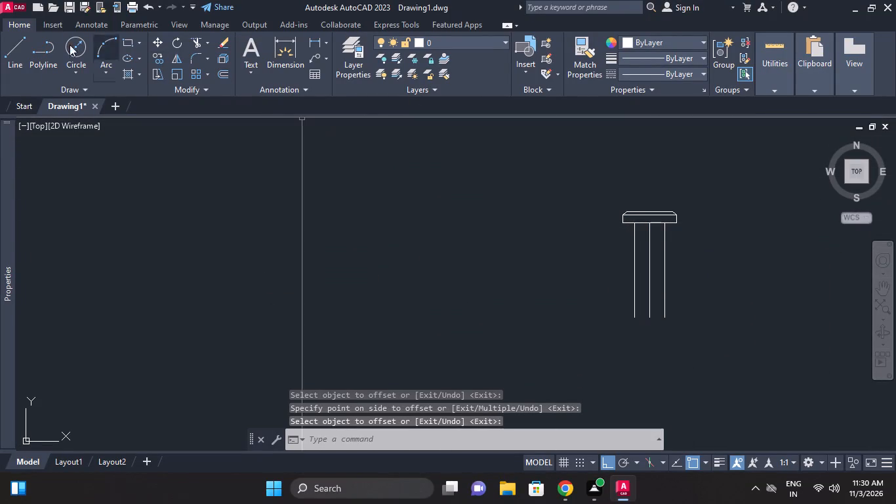
Draw a horizontal line joining the lower ends of the two shank edges.
{"action": "left_click", "coordinate": [19, 40]}
{"action": "left_click", "coordinate": [634, 318]}
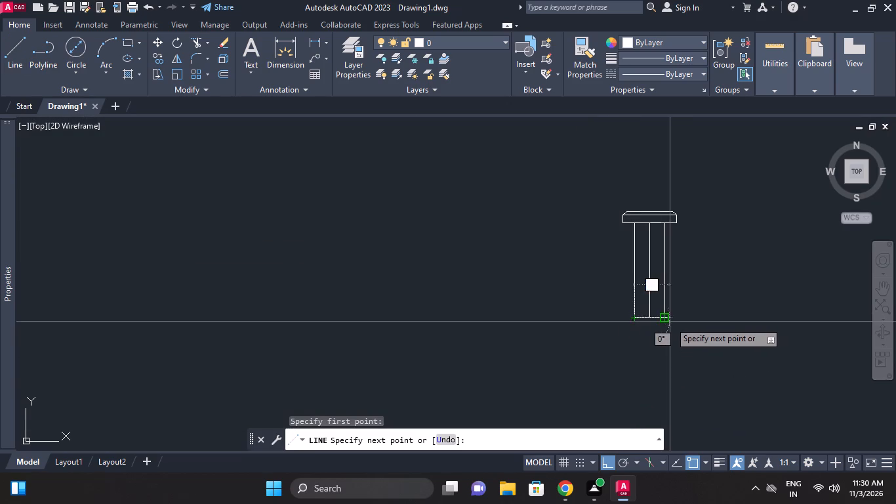
{"action": "left_click", "coordinate": [668, 315]}
{"action": "key", "text": "Escape"}
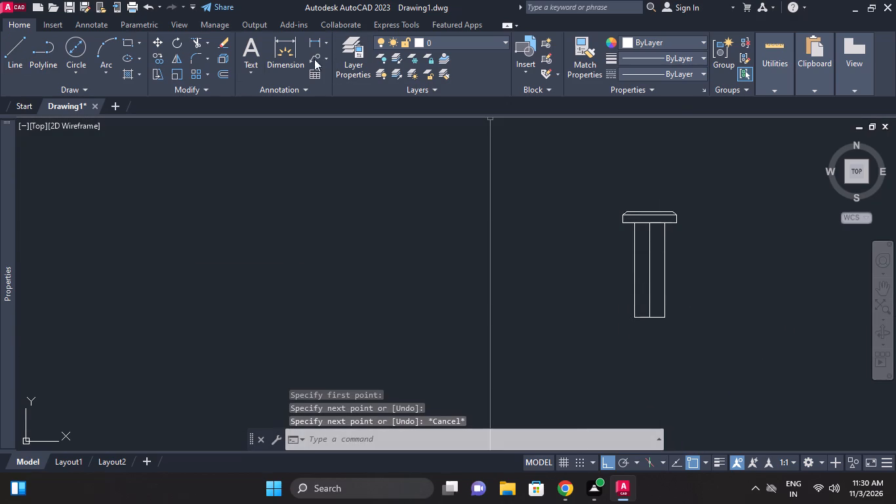
Offset the shank's bottom line 3 units upward.
{"action": "left_click", "coordinate": [221, 67]}
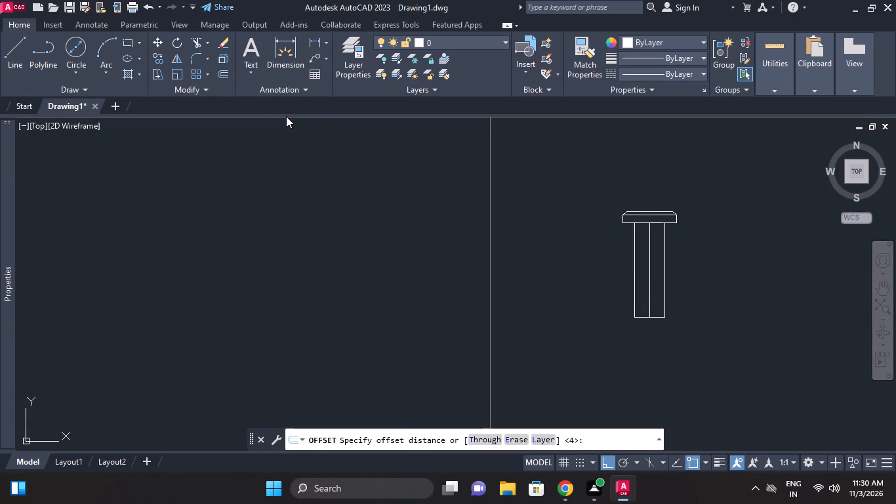
{"action": "key", "text": "3"}
{"action": "key", "text": "Return"}
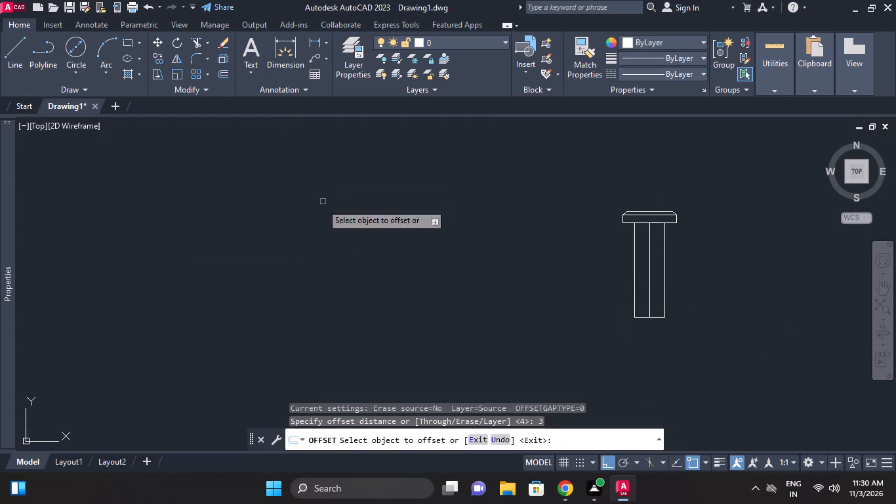
{"action": "left_click", "coordinate": [657, 318]}
{"action": "left_click", "coordinate": [655, 274]}
{"action": "right_click", "coordinate": [709, 236]}
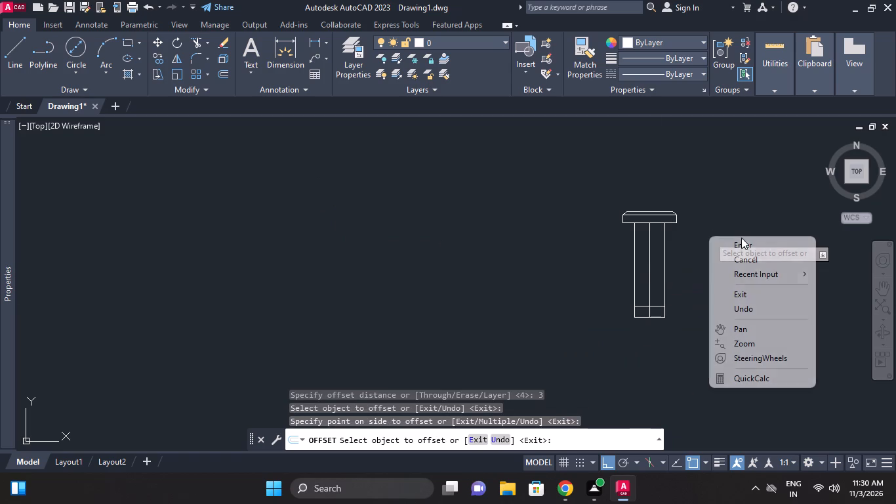
{"action": "left_click", "coordinate": [743, 239]}
Erase the vertical centre line inside the shank.
{"action": "left_click", "coordinate": [649, 232]}
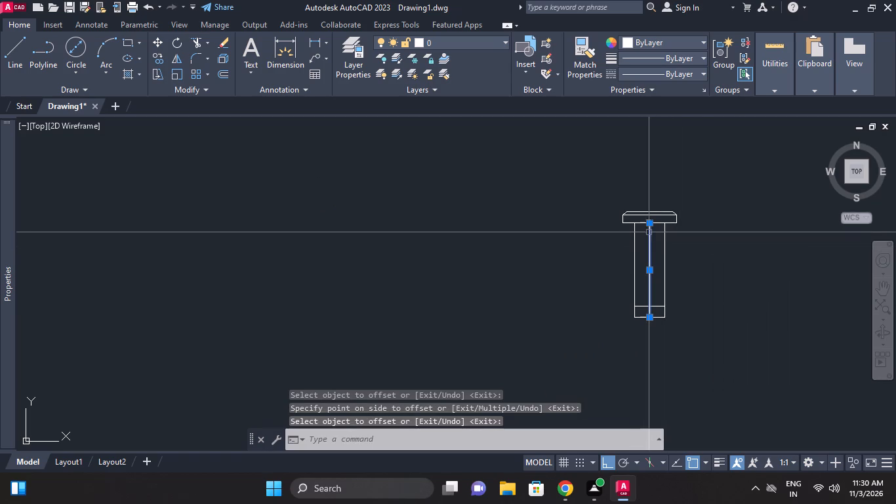
{"action": "right_click", "coordinate": [729, 240]}
{"action": "left_click", "coordinate": [761, 219]}
Move the whole headed pin view horizontally closer to the bracket's front view.
{"action": "scroll", "coordinate": [688, 248], "scroll_direction": "down", "scroll_amount": 2}
{"action": "middle_click_drag", "start_coordinate": [688, 248], "coordinate": [690, 259]}
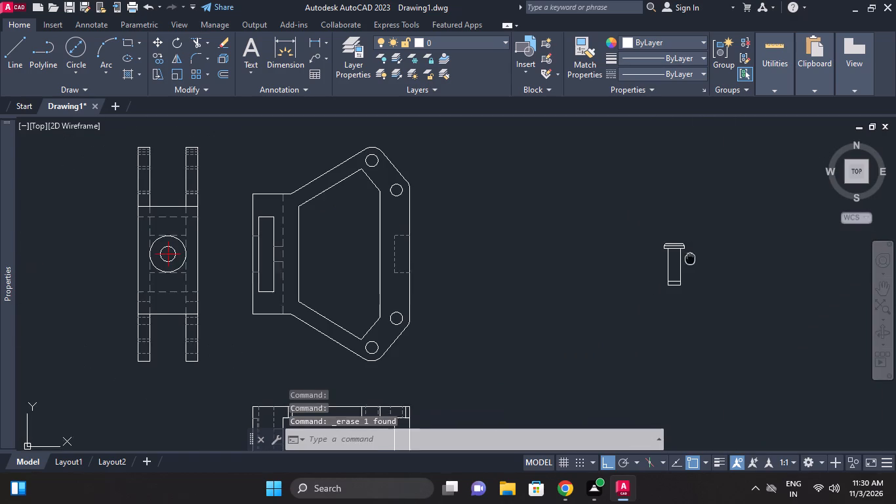
{"action": "middle_click_drag", "start_coordinate": [690, 259], "coordinate": [691, 261]}
{"action": "scroll", "coordinate": [704, 314], "scroll_direction": "down", "scroll_amount": 1}
{"action": "middle_click", "coordinate": [704, 314]}
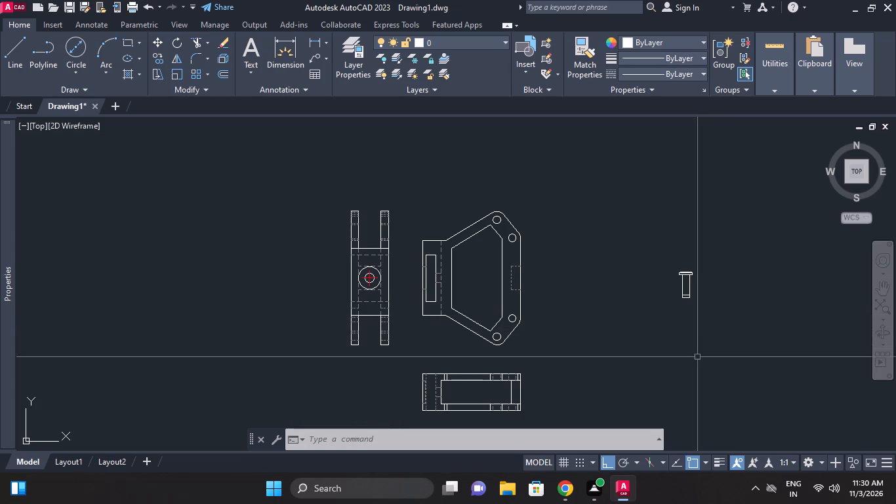
{"action": "left_click_drag", "start_coordinate": [731, 331], "coordinate": [724, 319]}
{"action": "left_click", "coordinate": [650, 208]}
{"action": "right_click", "coordinate": [649, 208]}
{"action": "left_click", "coordinate": [714, 254]}
{"action": "left_click", "coordinate": [741, 308]}
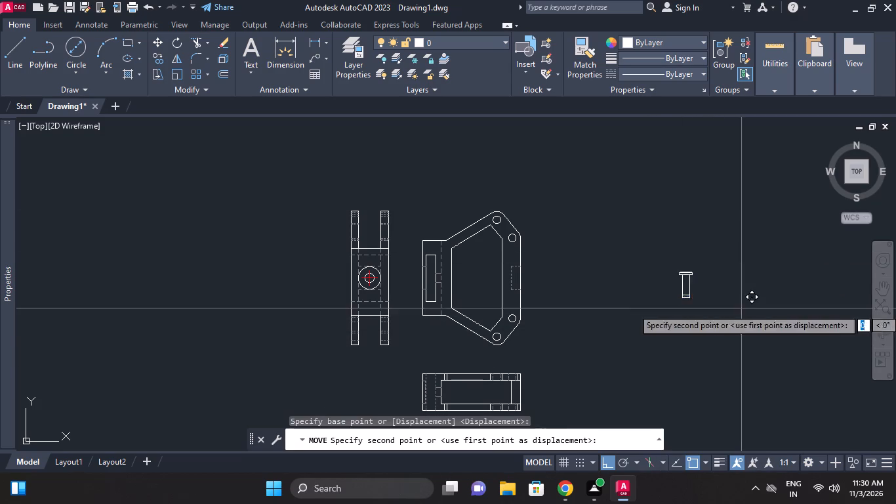
{"action": "left_click", "coordinate": [640, 295]}
Move the pin view straight up so that it sits beside the upper part of the bracket.
{"action": "left_click", "coordinate": [622, 314]}
{"action": "left_click", "coordinate": [533, 203]}
{"action": "right_click", "coordinate": [542, 196]}
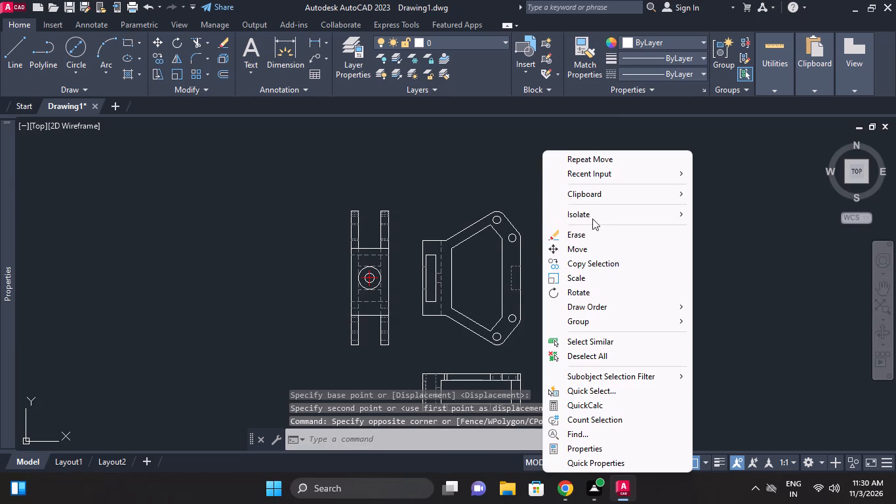
{"action": "left_click", "coordinate": [590, 247]}
{"action": "left_click", "coordinate": [624, 274]}
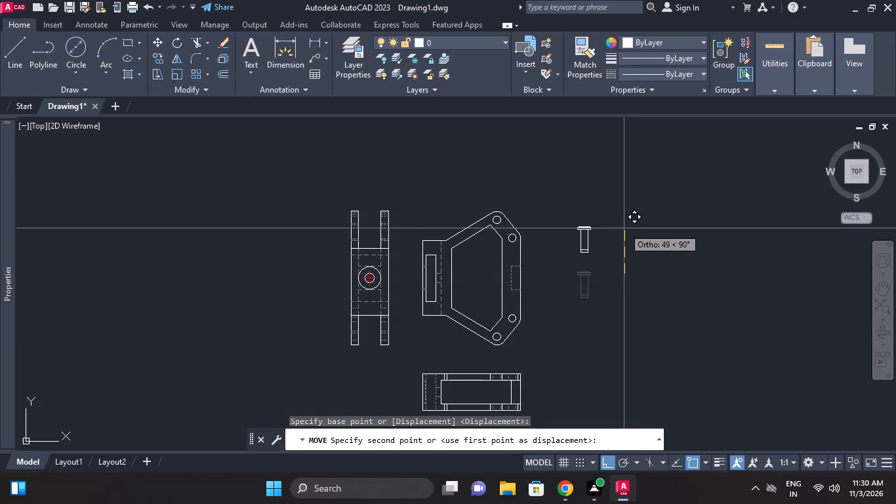
{"action": "left_click", "coordinate": [623, 234]}
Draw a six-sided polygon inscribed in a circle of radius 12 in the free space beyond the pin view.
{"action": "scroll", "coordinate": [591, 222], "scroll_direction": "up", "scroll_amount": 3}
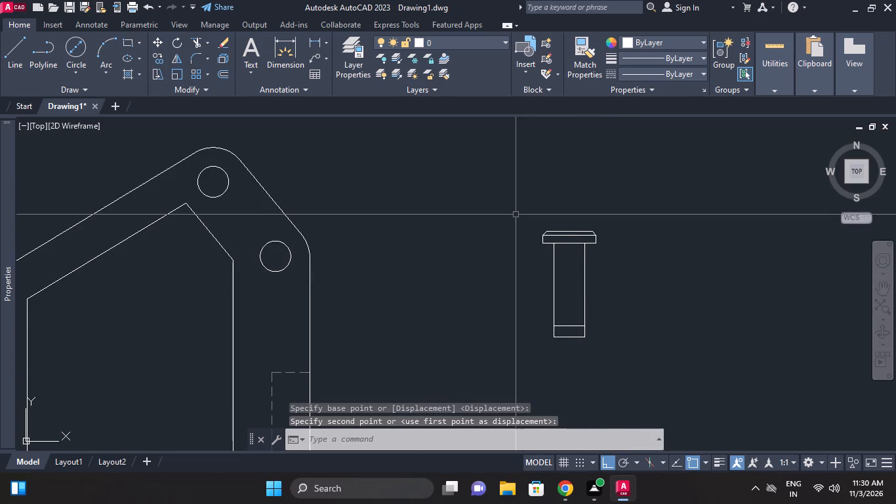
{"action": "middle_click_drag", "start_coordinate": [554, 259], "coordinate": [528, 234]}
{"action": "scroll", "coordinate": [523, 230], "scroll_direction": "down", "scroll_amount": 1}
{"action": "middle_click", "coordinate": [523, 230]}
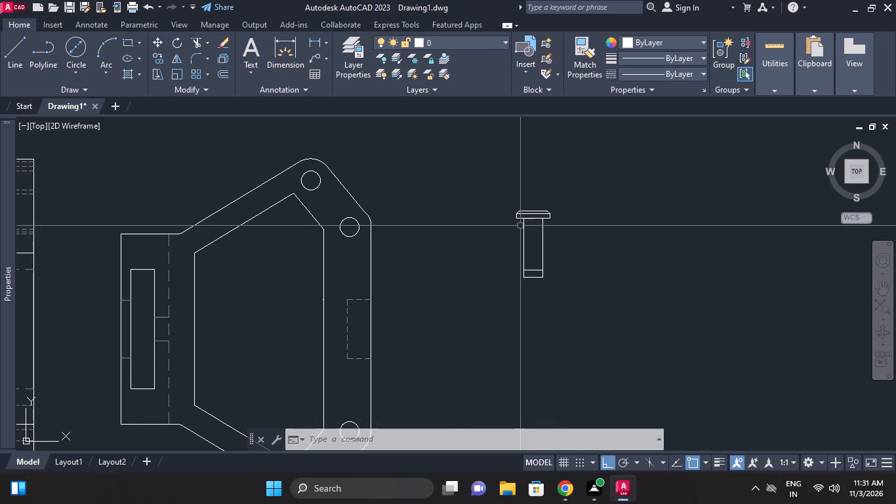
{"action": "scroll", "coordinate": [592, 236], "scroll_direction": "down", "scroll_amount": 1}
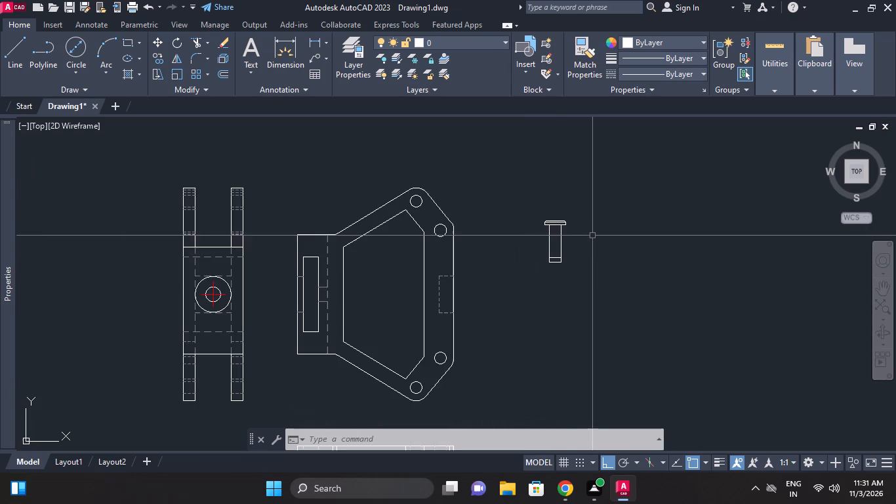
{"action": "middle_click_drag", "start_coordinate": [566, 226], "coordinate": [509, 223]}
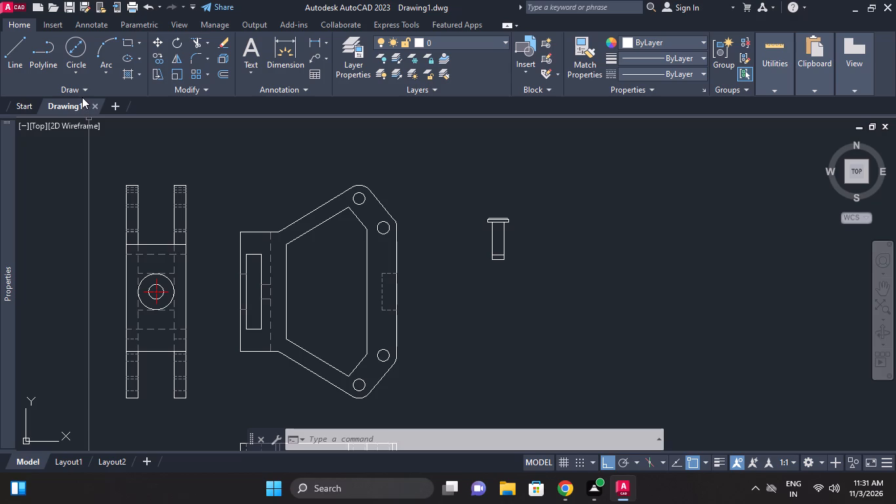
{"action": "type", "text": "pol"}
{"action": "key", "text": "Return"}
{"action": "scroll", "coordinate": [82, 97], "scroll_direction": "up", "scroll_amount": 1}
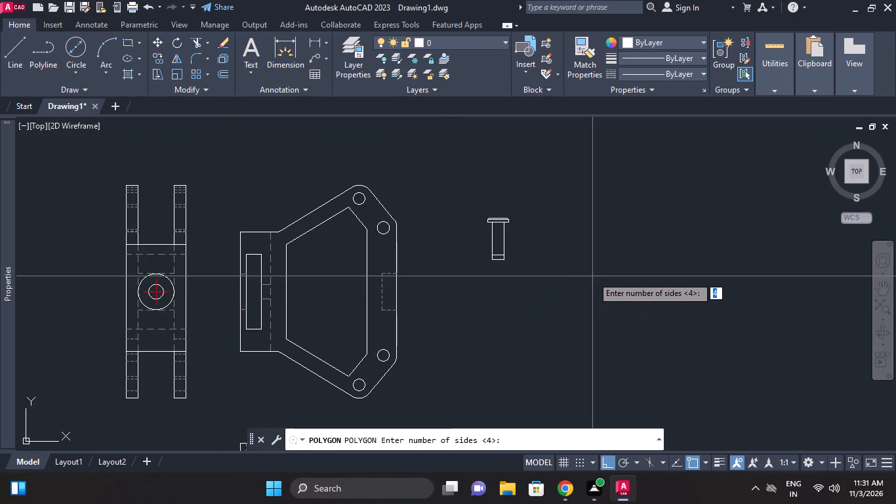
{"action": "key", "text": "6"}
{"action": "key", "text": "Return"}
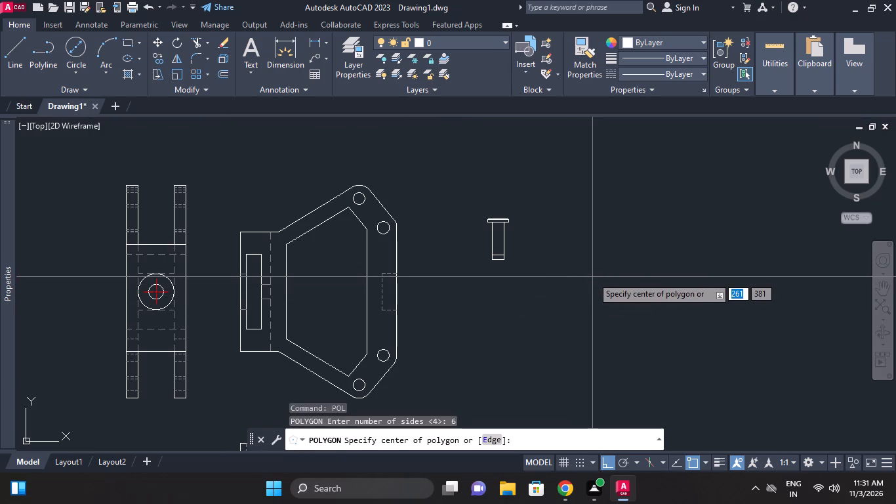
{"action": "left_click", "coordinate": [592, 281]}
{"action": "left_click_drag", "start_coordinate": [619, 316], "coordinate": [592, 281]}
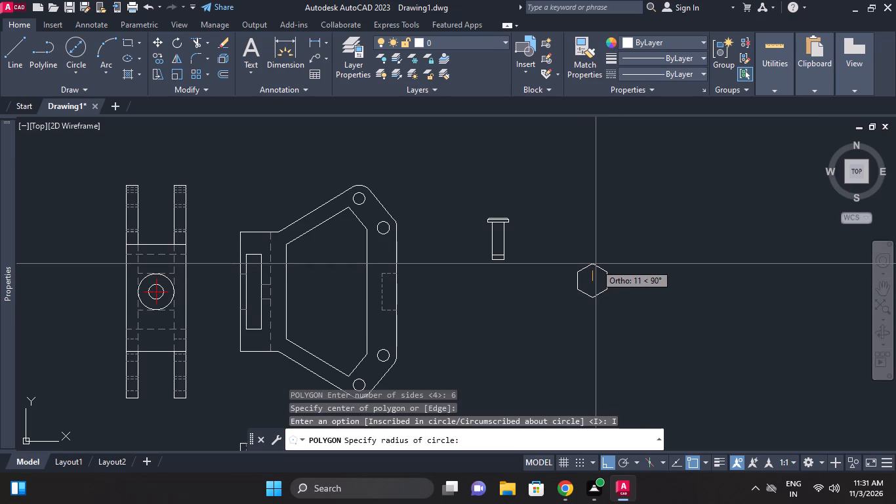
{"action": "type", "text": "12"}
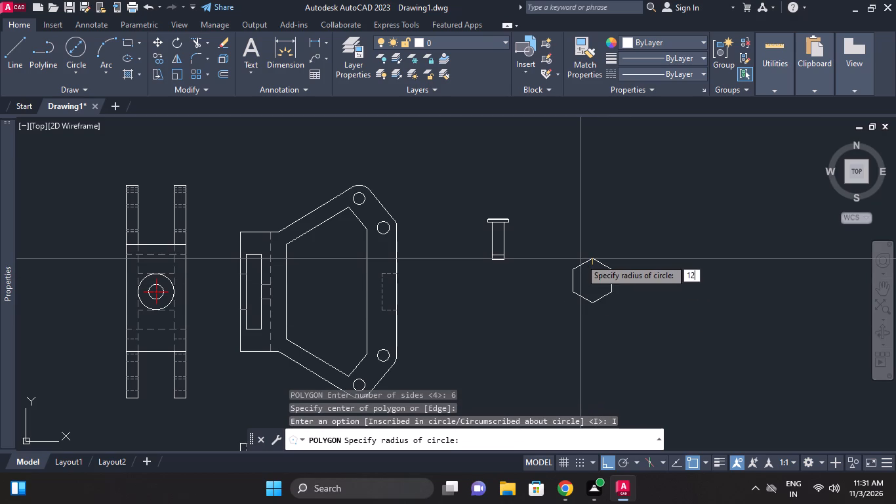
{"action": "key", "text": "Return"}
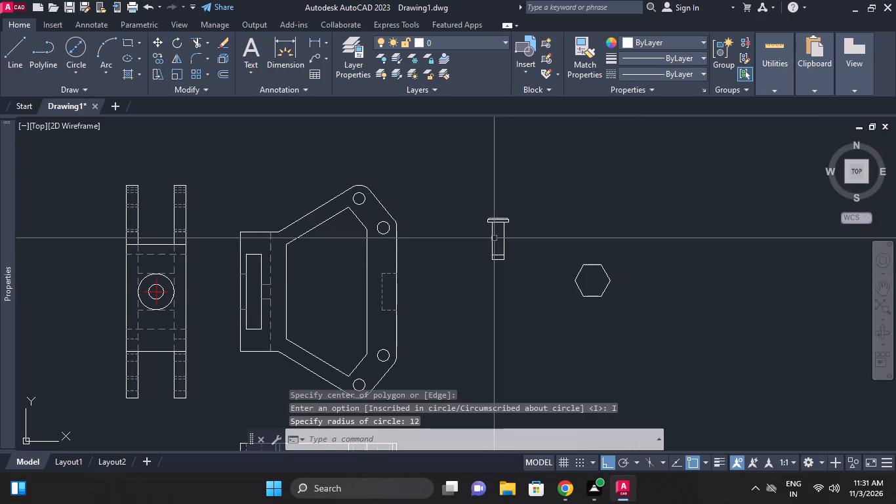
Measure the hexagon across its flats with a vertical linear dimension between its bottom and top edges.
{"action": "left_click", "coordinate": [322, 42]}
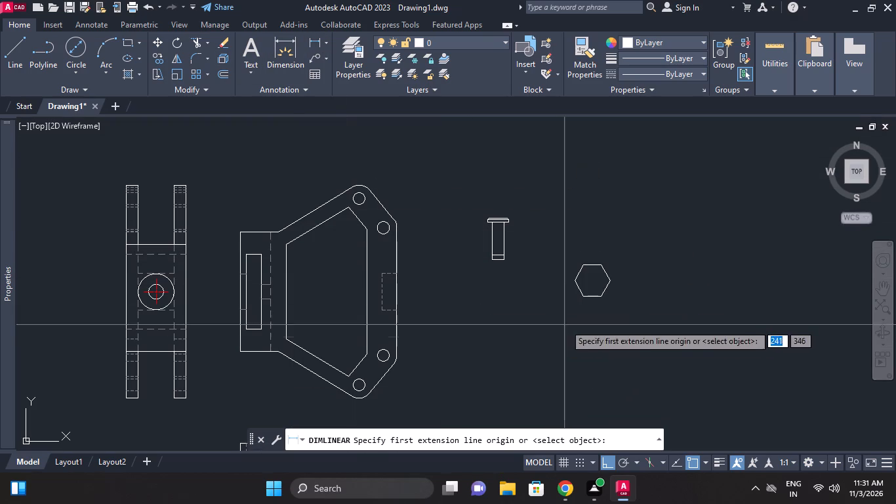
{"action": "left_click", "coordinate": [592, 298]}
{"action": "left_click", "coordinate": [590, 264]}
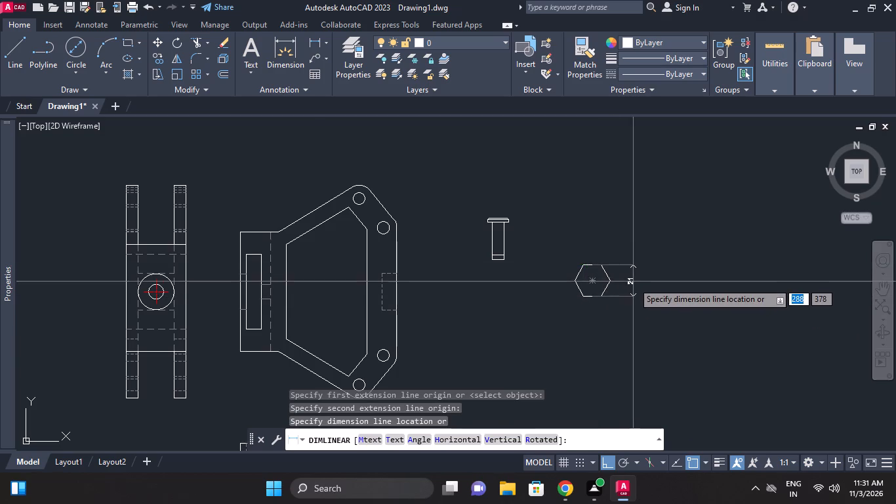
{"action": "scroll", "coordinate": [633, 282], "scroll_direction": "up", "scroll_amount": 3}
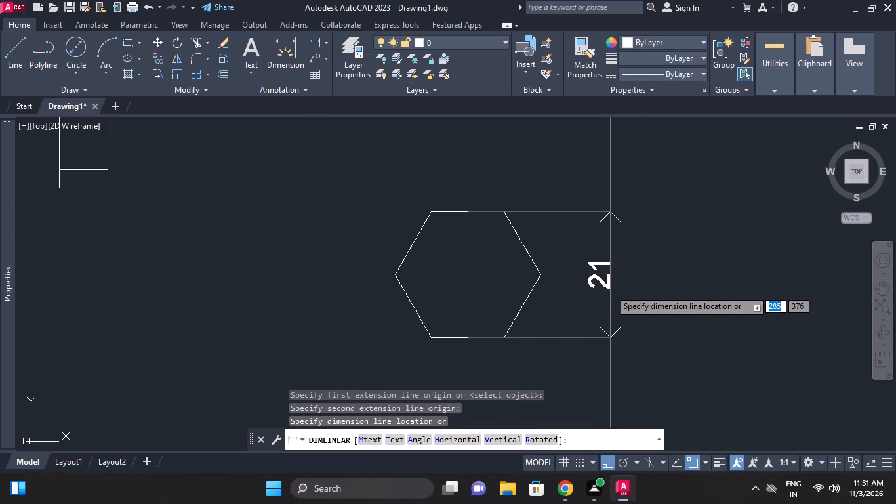
{"action": "left_click", "coordinate": [582, 286]}
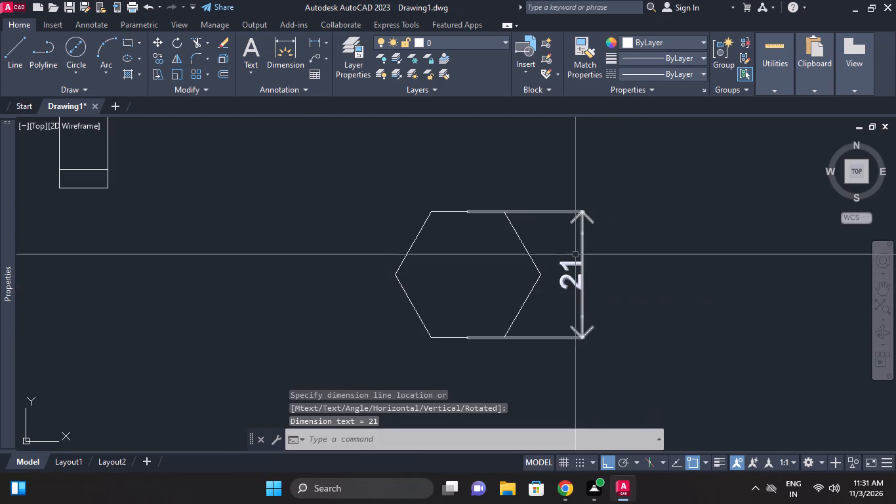
{"action": "left_click", "coordinate": [458, 209]}
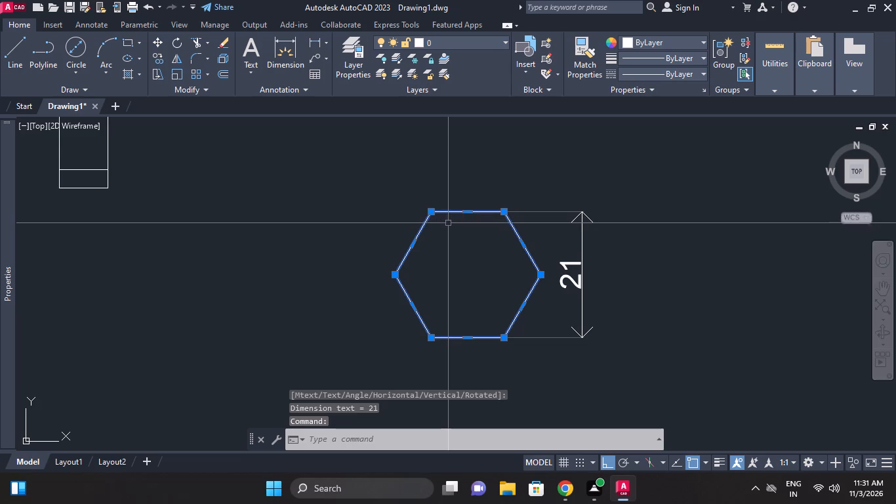
{"action": "key", "text": "Escape"}
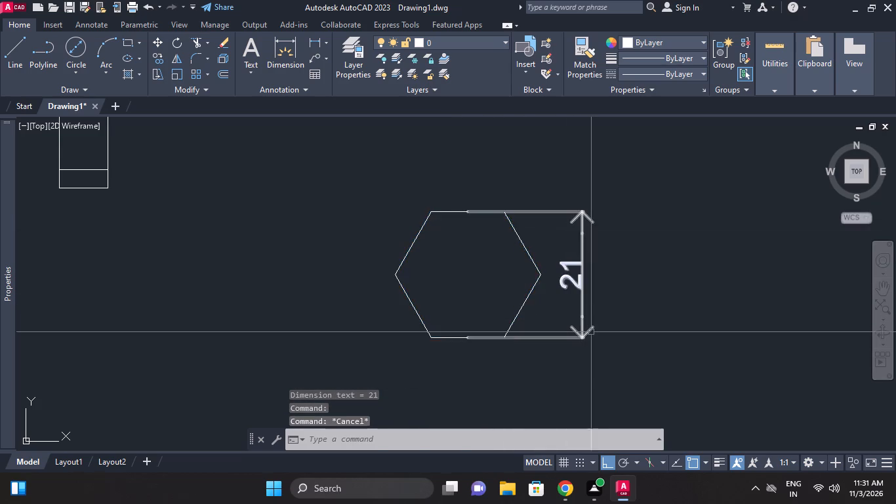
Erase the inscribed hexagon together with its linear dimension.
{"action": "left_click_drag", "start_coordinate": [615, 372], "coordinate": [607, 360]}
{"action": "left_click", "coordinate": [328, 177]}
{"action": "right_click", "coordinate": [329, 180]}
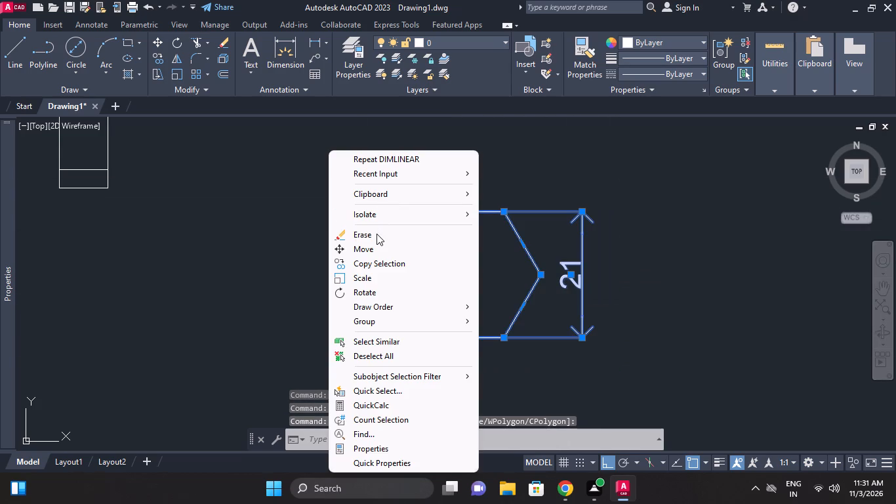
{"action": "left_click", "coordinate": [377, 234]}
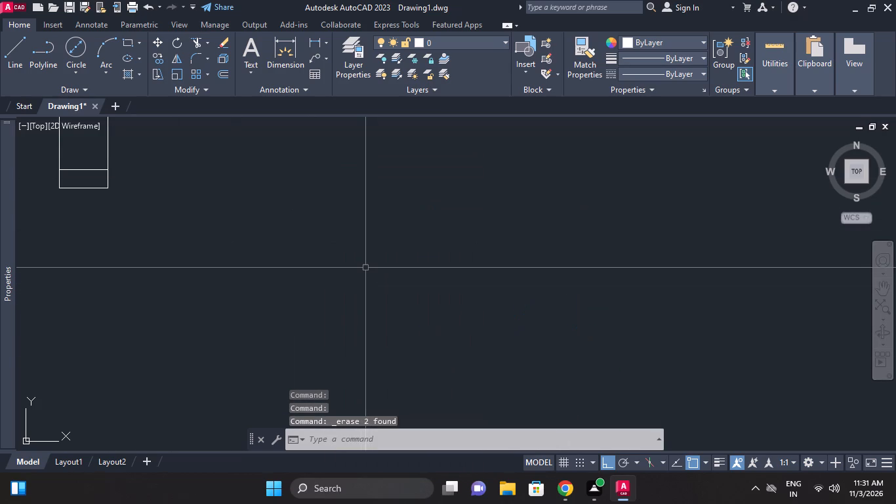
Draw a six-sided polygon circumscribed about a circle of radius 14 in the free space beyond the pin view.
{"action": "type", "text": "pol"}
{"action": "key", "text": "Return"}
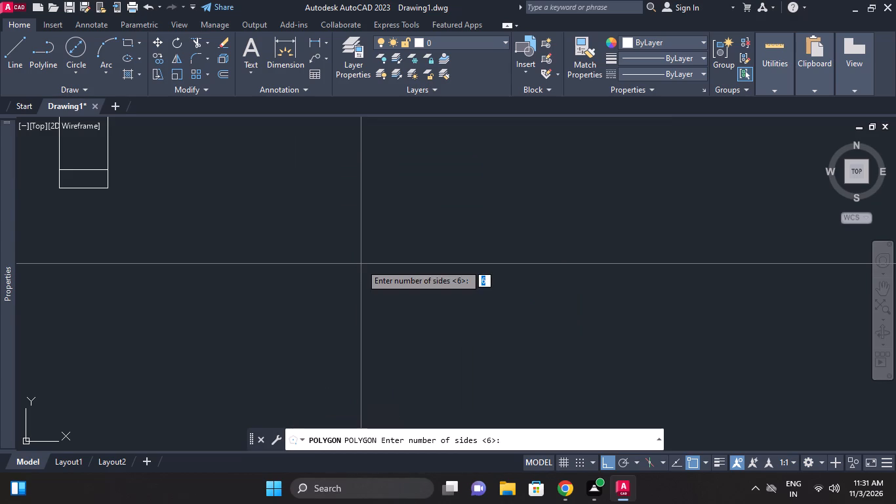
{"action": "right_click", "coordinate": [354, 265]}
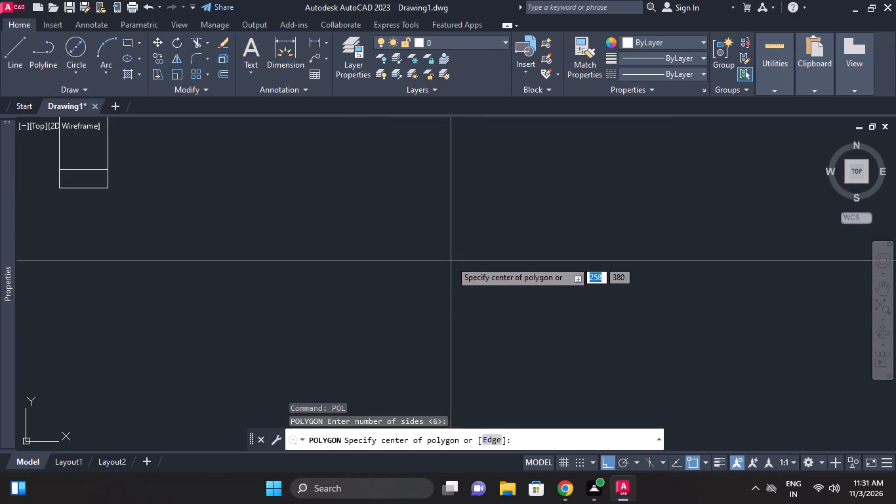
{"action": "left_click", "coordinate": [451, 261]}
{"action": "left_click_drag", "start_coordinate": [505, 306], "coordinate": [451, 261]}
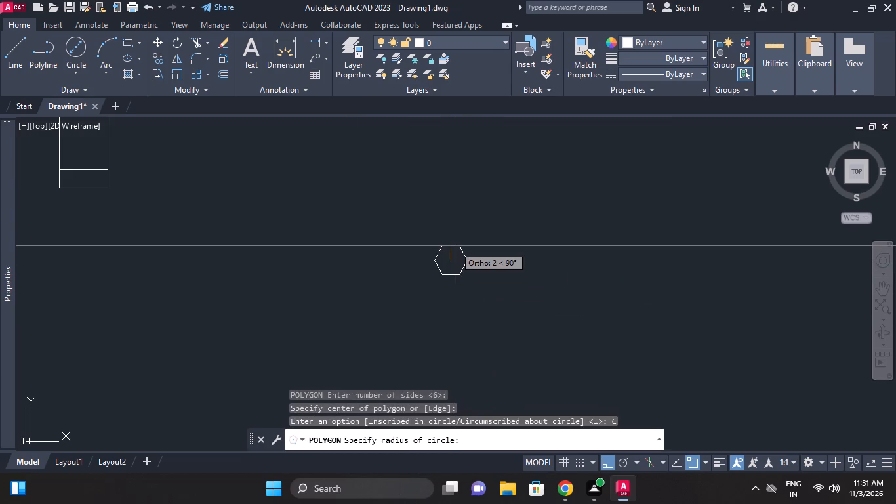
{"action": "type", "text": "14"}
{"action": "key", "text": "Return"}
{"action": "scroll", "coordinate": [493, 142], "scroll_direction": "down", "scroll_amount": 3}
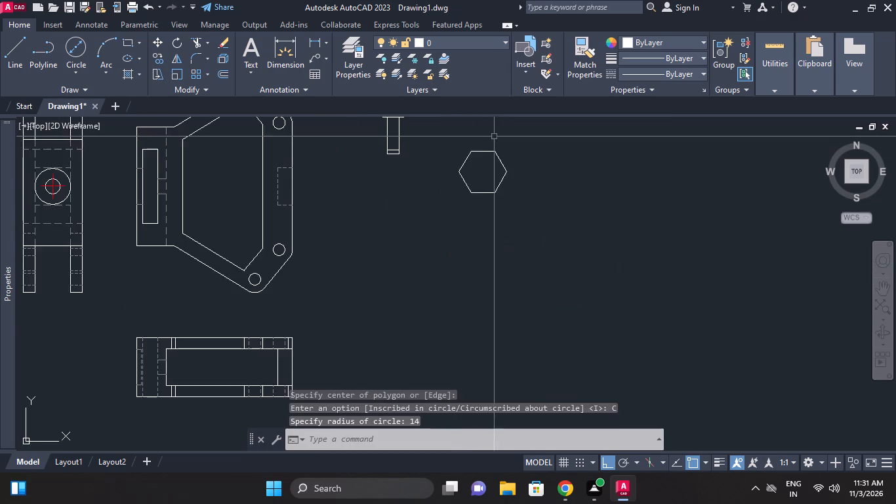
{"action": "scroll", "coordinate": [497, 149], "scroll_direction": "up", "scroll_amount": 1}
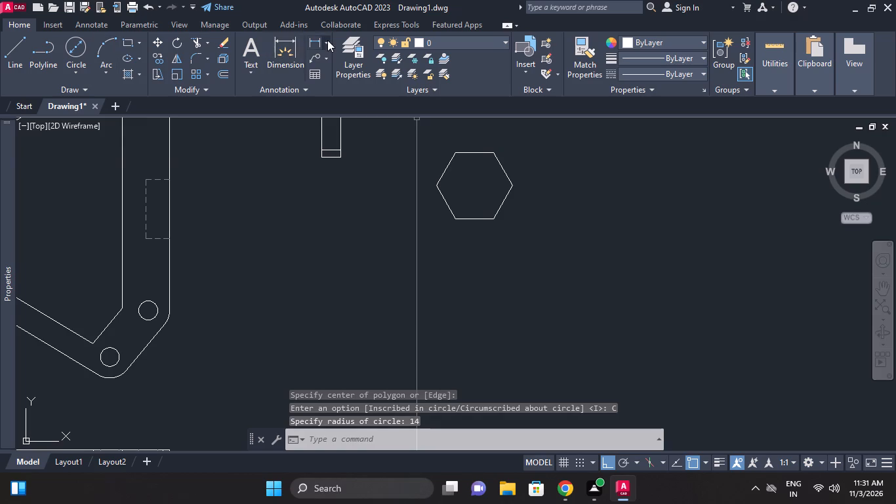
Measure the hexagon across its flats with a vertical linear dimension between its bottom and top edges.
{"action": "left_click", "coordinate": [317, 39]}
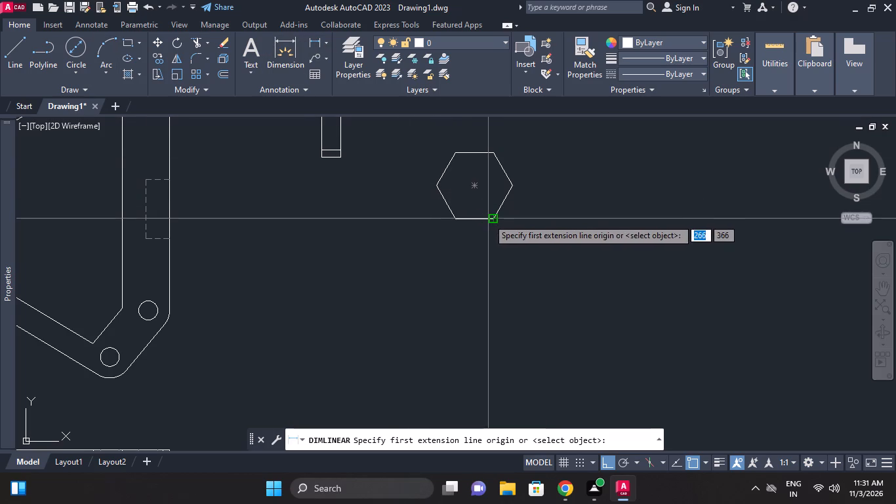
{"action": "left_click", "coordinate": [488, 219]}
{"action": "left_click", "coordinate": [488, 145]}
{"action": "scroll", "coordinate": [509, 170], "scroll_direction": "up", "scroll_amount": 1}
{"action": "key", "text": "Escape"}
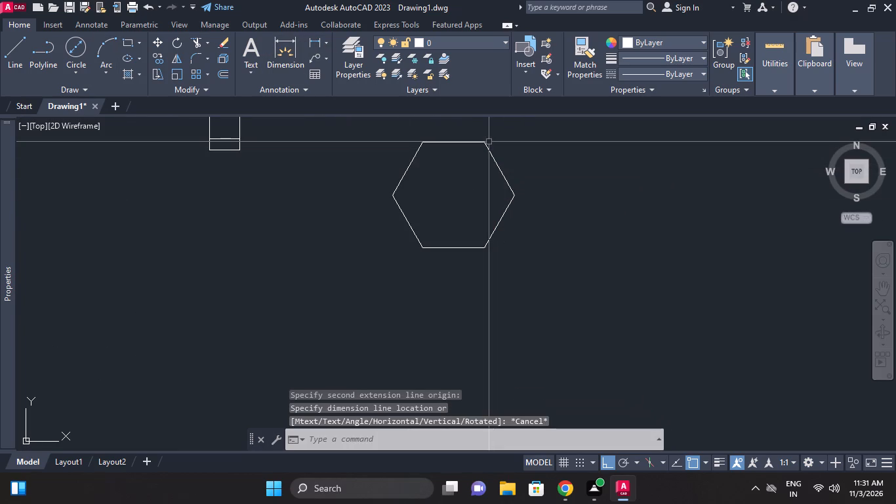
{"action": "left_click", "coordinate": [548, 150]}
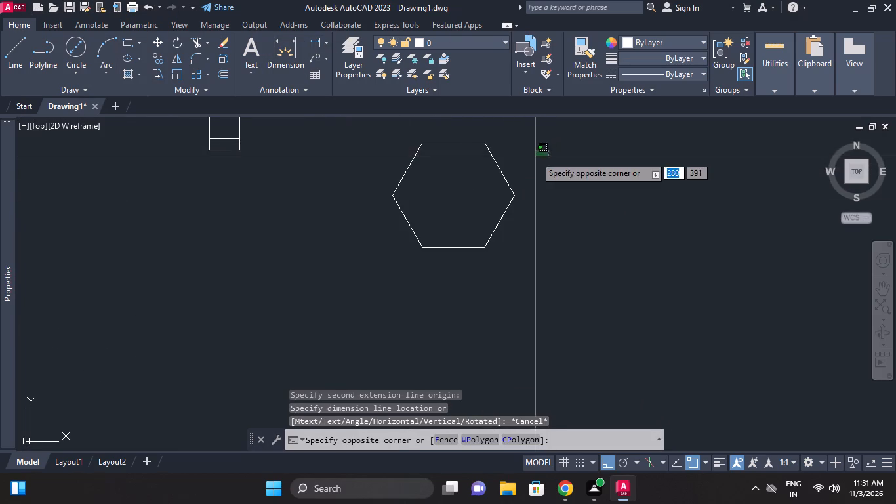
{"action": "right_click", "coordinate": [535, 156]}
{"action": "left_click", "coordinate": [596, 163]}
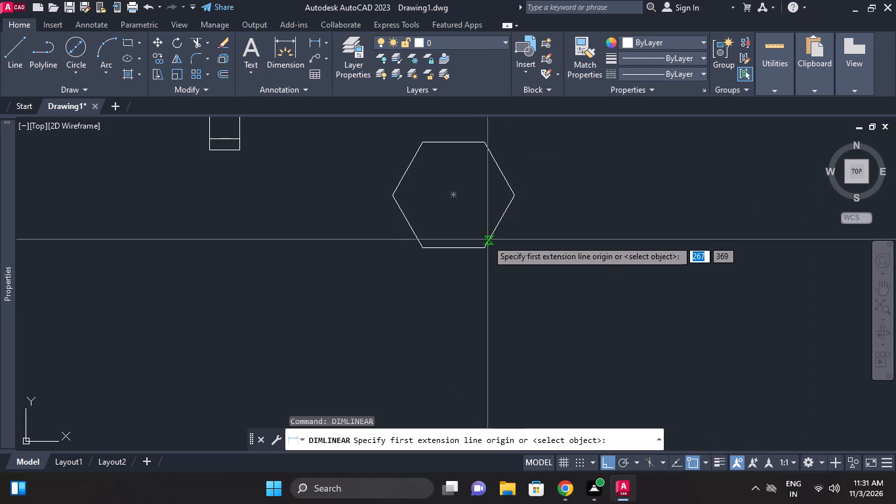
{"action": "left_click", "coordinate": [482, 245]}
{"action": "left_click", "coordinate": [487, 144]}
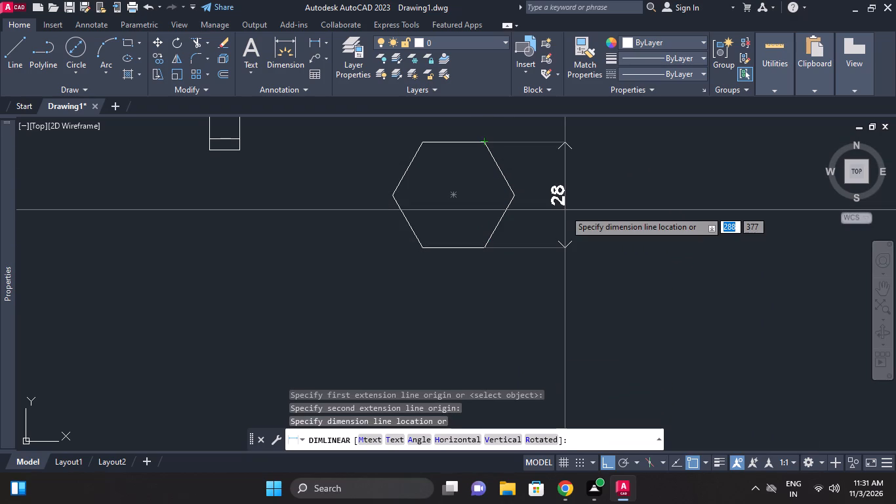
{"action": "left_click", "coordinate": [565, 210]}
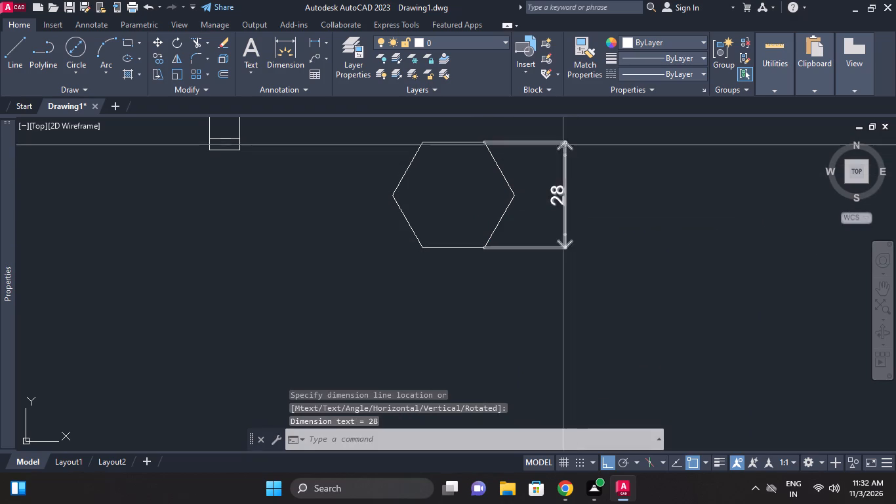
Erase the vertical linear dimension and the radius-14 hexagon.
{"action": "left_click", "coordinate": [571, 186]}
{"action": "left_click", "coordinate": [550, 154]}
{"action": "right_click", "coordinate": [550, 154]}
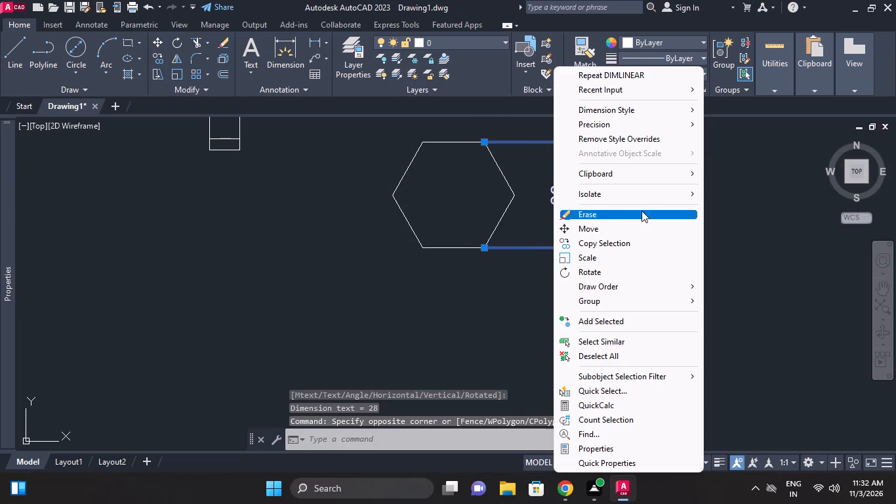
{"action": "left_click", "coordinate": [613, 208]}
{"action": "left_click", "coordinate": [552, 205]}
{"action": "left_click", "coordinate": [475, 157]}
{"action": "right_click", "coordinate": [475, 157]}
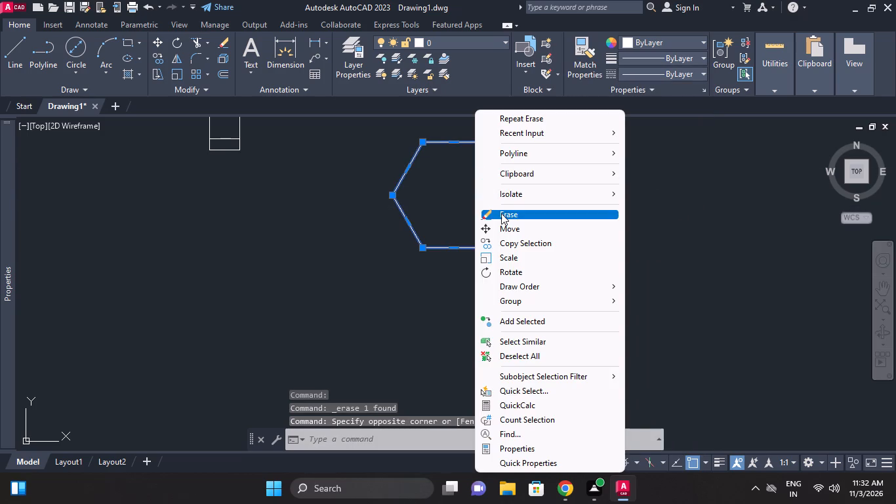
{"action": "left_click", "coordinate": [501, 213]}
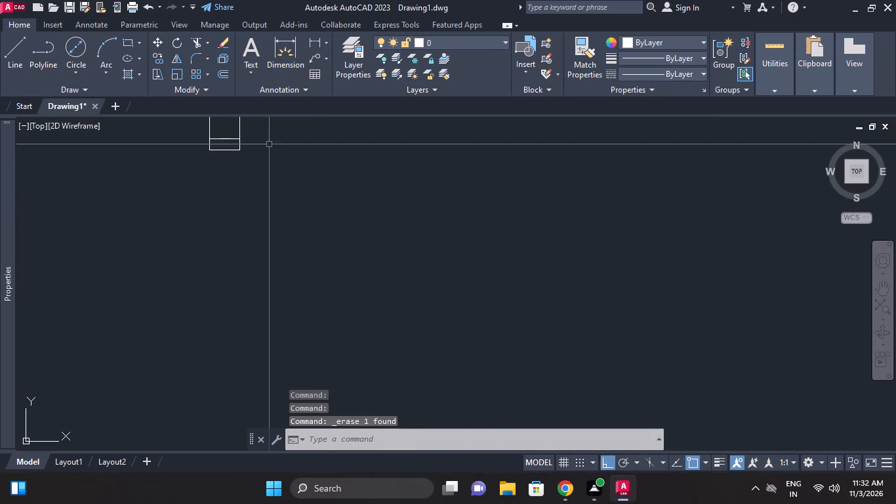
Draw a six-sided polygon circumscribed about a circle of radius 7 in the free space beyond the pin view.
{"action": "right_click", "coordinate": [433, 232]}
{"action": "left_click", "coordinate": [493, 232]}
{"action": "left_click", "coordinate": [628, 256]}
{"action": "left_click", "coordinate": [561, 236]}
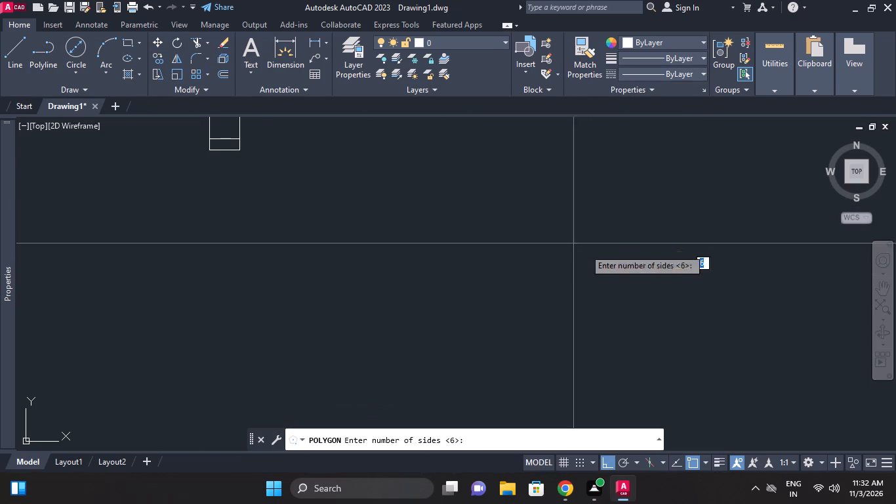
{"action": "key", "text": "space"}
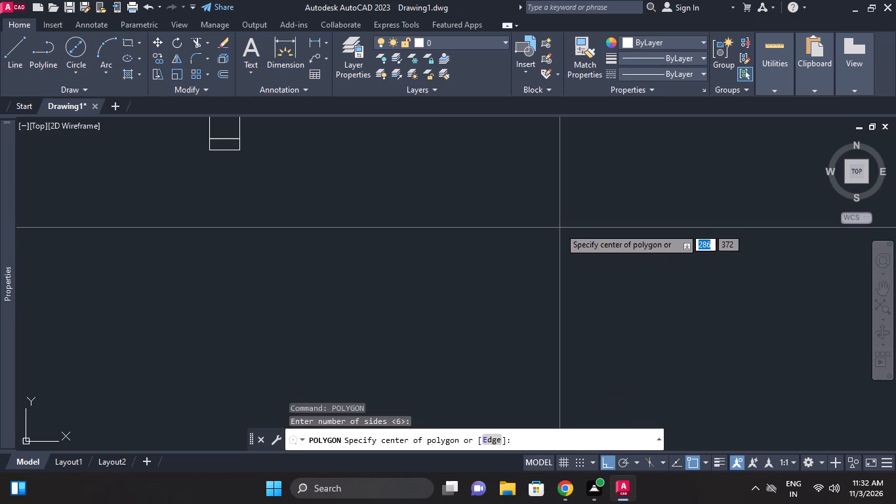
{"action": "left_click", "coordinate": [560, 228]}
{"action": "left_click_drag", "start_coordinate": [589, 270], "coordinate": [560, 228]}
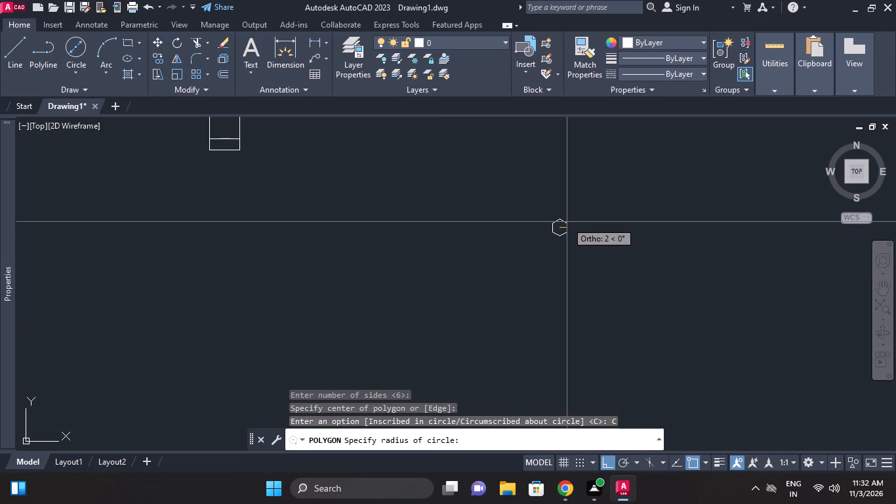
{"action": "key", "text": "7"}
{"action": "key", "text": "Return"}
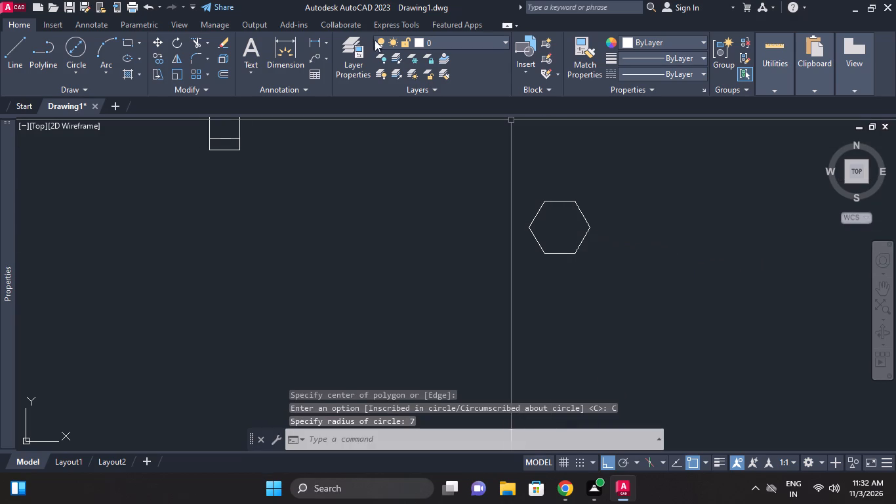
Check the new hexagon's across-flats size with a linear dimension preview, without placing the dimension.
{"action": "left_click", "coordinate": [313, 43]}
{"action": "left_click", "coordinate": [565, 250]}
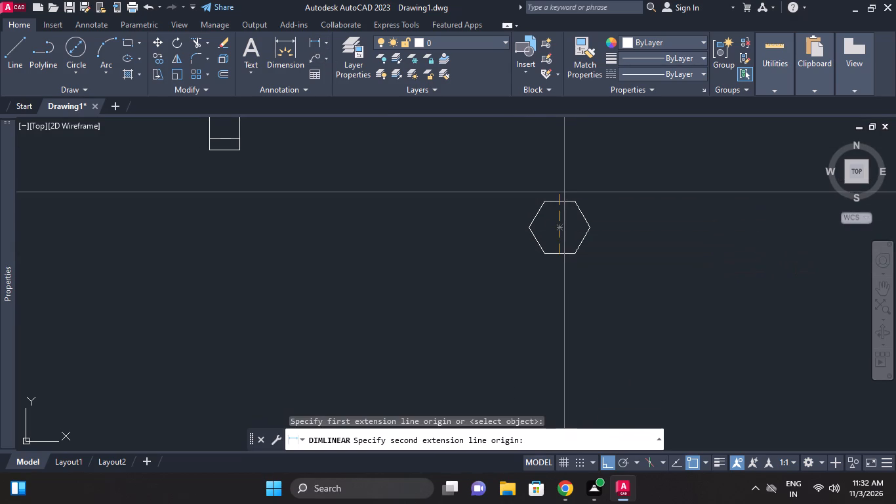
{"action": "left_click", "coordinate": [564, 198]}
{"action": "key", "text": "Escape"}
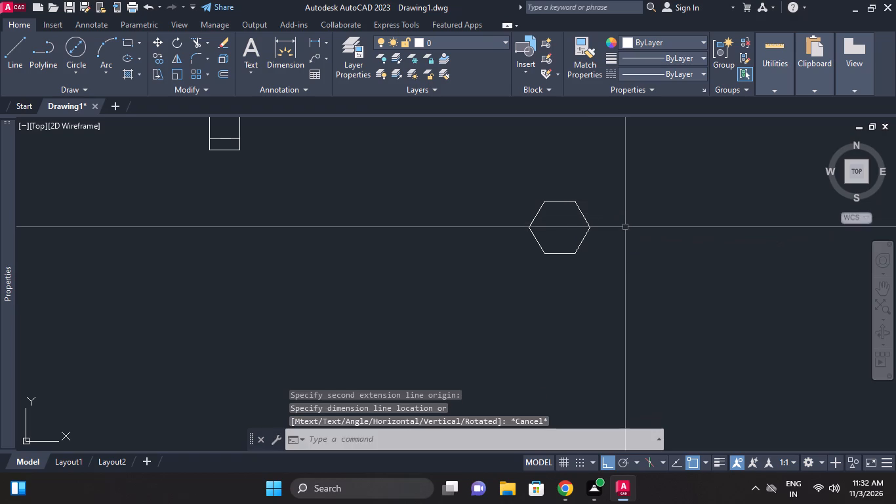
Move the hexagon freely, with Ortho off, so that it sits close beside the pin view.
{"action": "scroll", "coordinate": [622, 241], "scroll_direction": "down", "scroll_amount": 2}
{"action": "left_click_drag", "start_coordinate": [614, 270], "coordinate": [609, 259]}
{"action": "left_click", "coordinate": [556, 182]}
{"action": "right_click", "coordinate": [556, 182]}
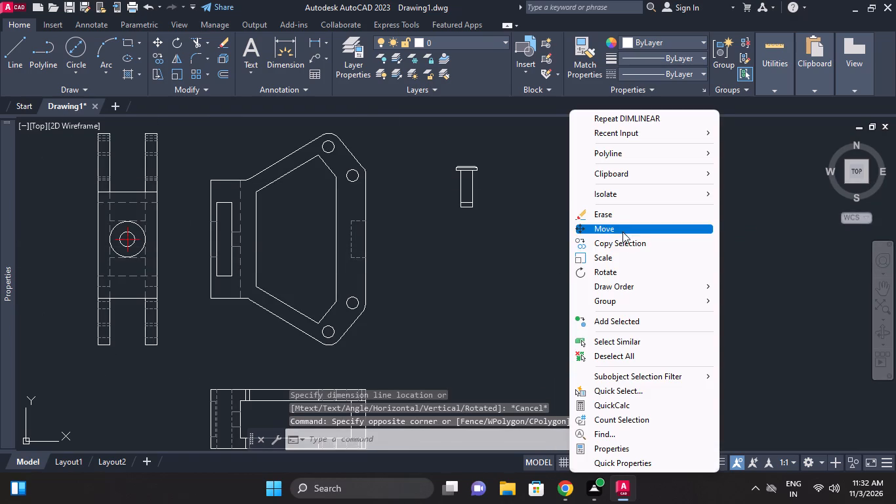
{"action": "left_click", "coordinate": [622, 232]}
{"action": "left_click", "coordinate": [634, 286]}
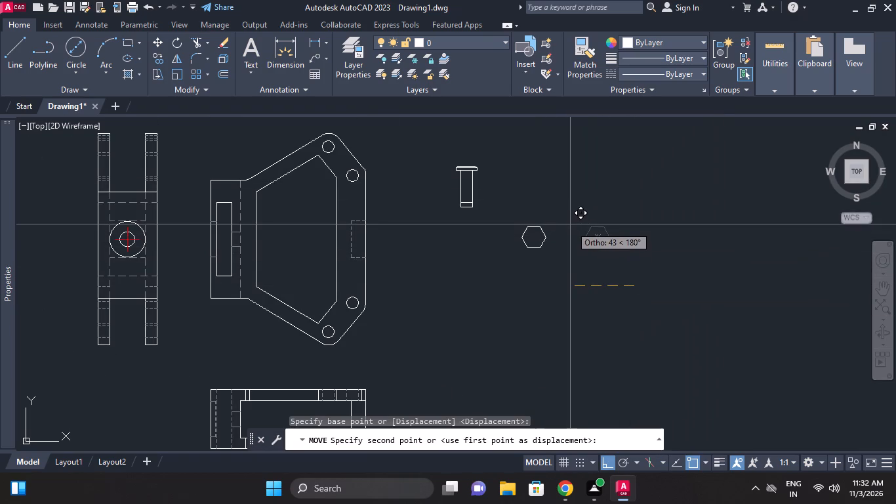
{"action": "key", "text": "F8"}
{"action": "left_click", "coordinate": [565, 235]}
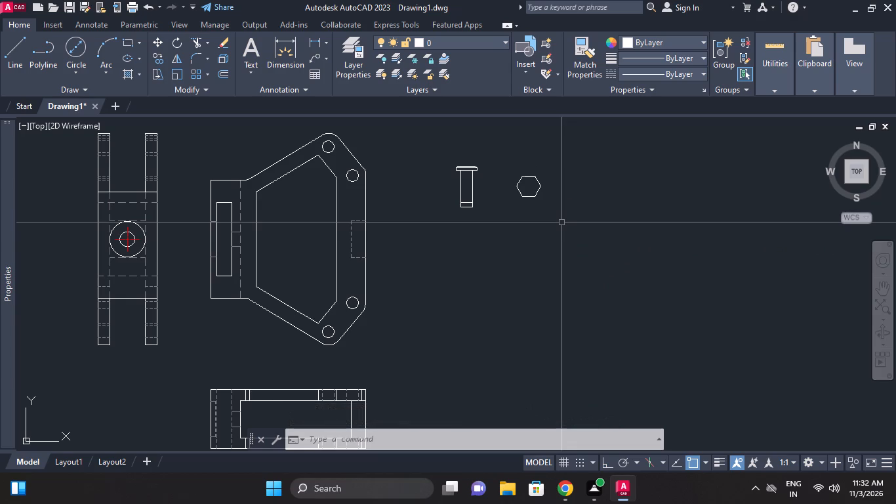
Draw a circle of diameter 8 at the centre of the hexagon.
{"action": "scroll", "coordinate": [540, 152], "scroll_direction": "up", "scroll_amount": 2}
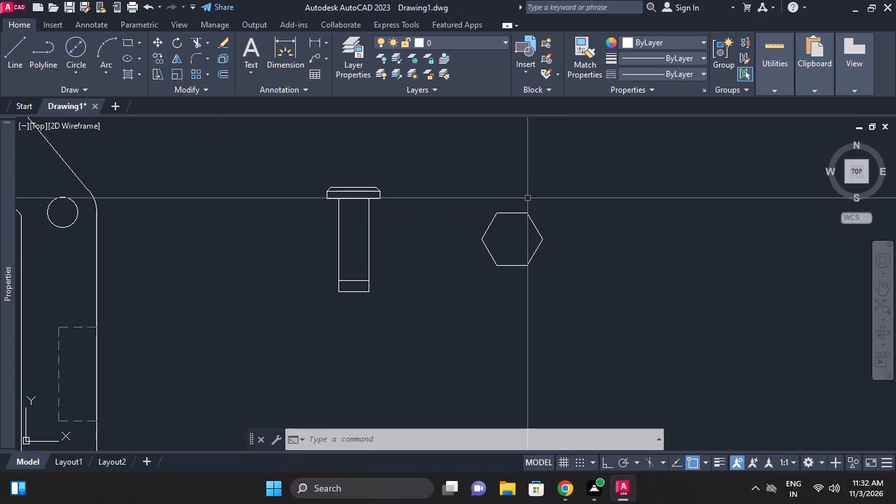
{"action": "scroll", "coordinate": [532, 209], "scroll_direction": "up", "scroll_amount": 1}
{"action": "middle_click_drag", "start_coordinate": [512, 230], "coordinate": [512, 163]}
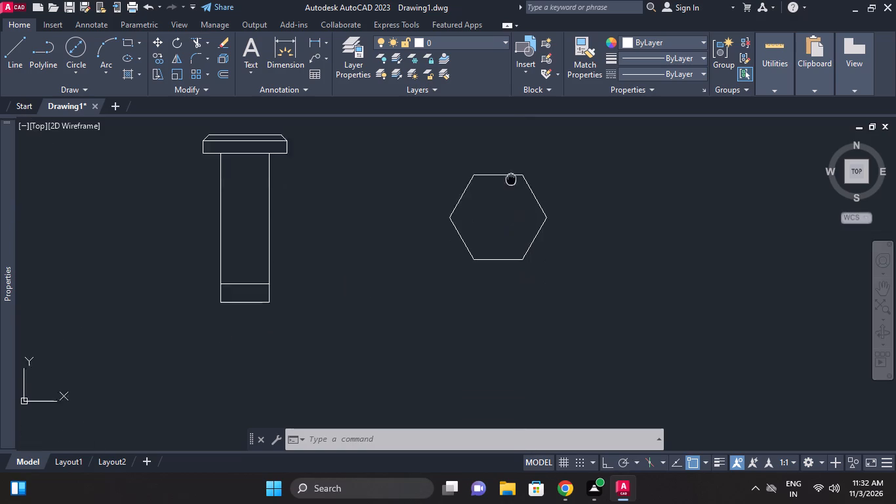
{"action": "middle_click_drag", "start_coordinate": [512, 163], "coordinate": [510, 150]}
{"action": "left_click", "coordinate": [69, 54]}
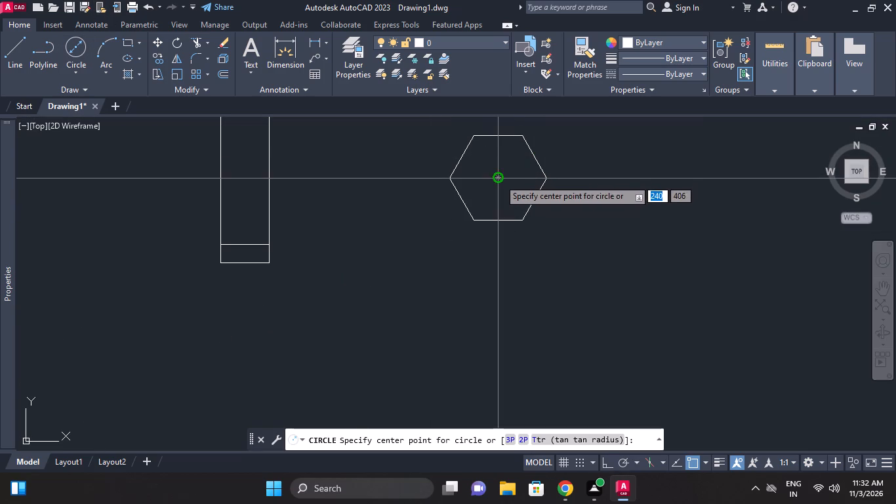
{"action": "left_click", "coordinate": [499, 179]}
{"action": "key", "text": "8"}
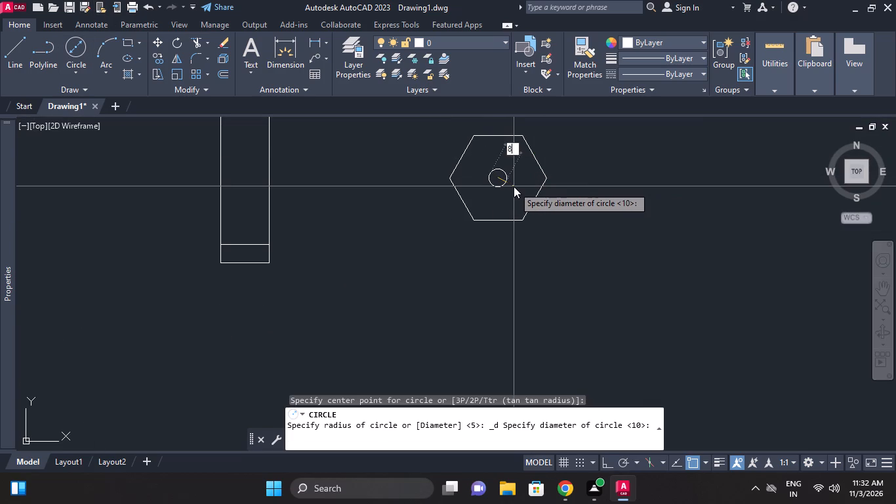
{"action": "key", "text": "Return"}
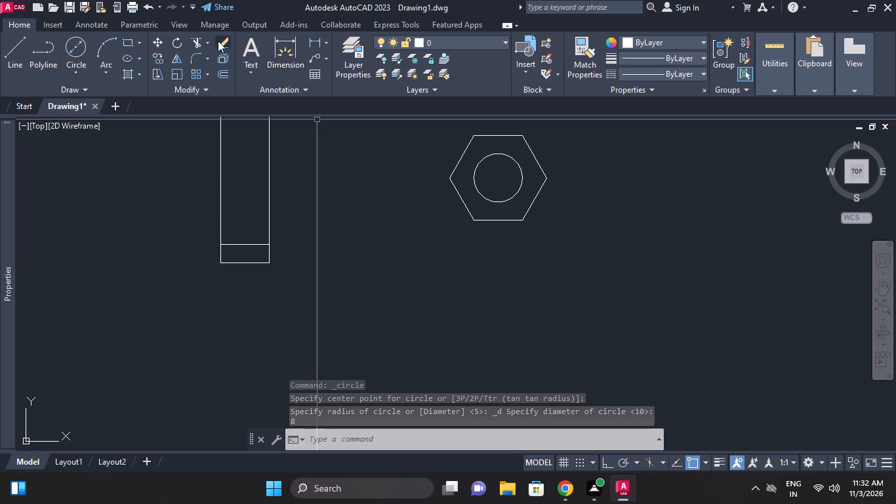
Offset the diameter 8 circle outward by 1 inside the hexagon.
{"action": "left_click", "coordinate": [216, 72]}
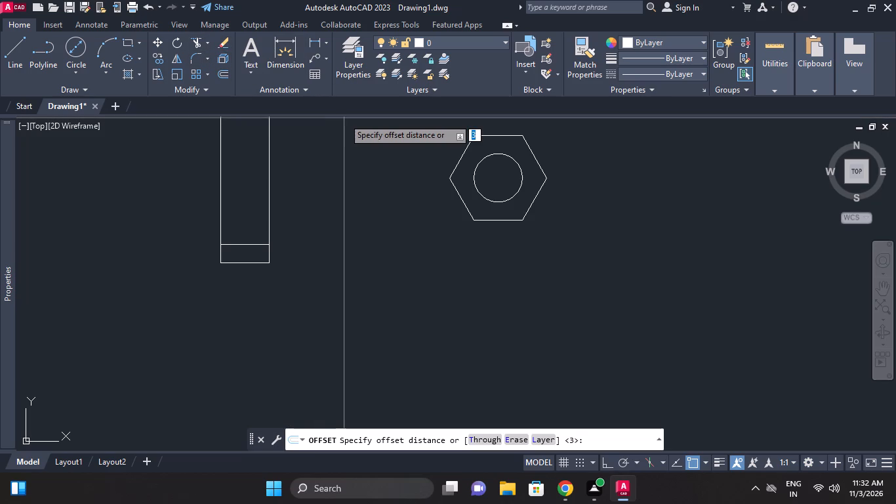
{"action": "key", "text": "1"}
{"action": "key", "text": "Return"}
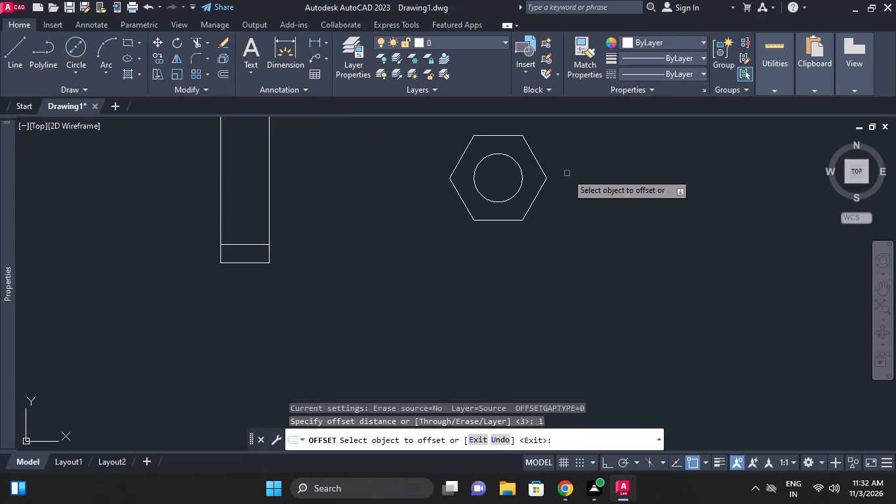
{"action": "left_click", "coordinate": [495, 153]}
{"action": "left_click", "coordinate": [506, 135]}
{"action": "right_click", "coordinate": [596, 159]}
{"action": "left_click", "coordinate": [651, 174]}
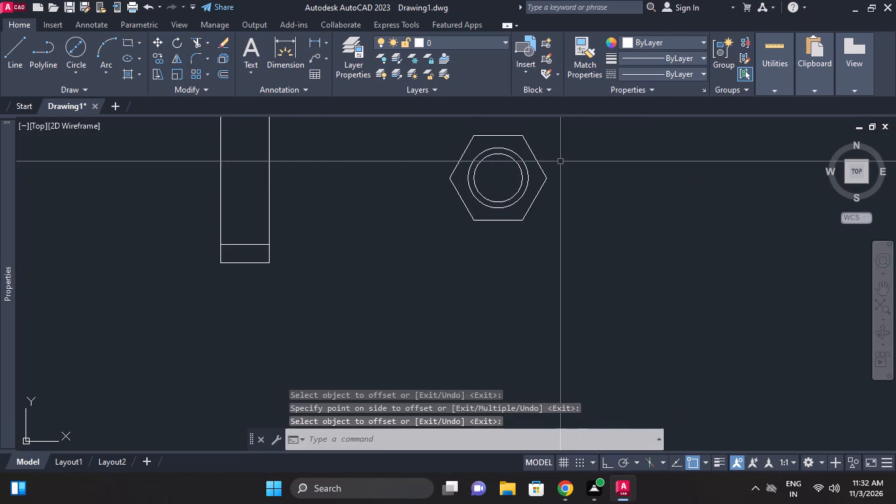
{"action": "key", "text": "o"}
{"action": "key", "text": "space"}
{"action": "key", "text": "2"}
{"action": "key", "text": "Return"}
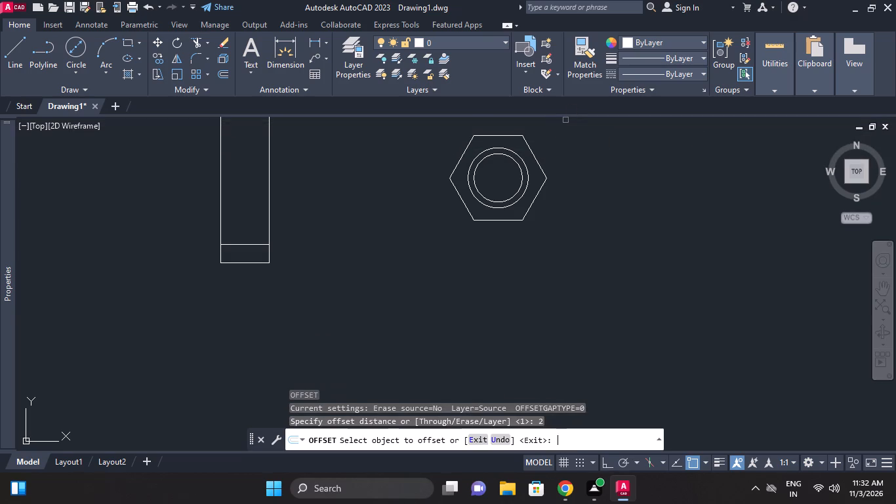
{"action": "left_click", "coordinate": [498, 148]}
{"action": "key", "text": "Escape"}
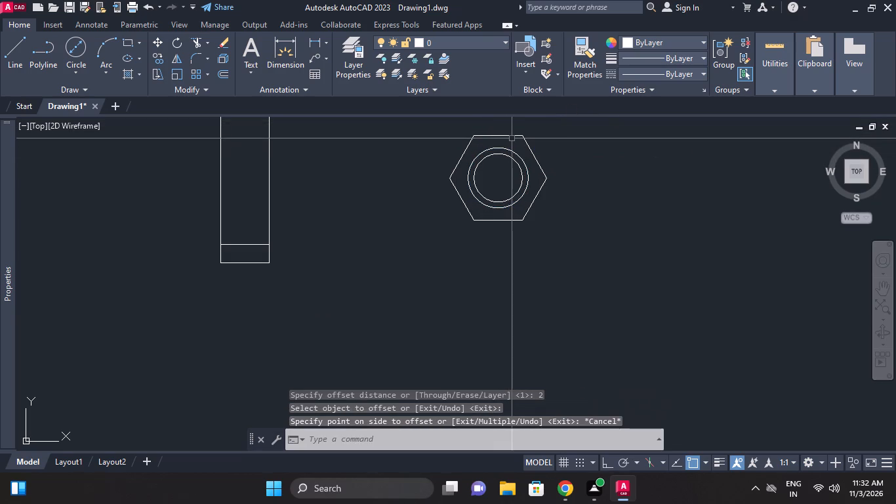
Offset the outer of the two circles outward by 1 inside the hexagon.
{"action": "type", "text": "o"}
{"action": "key", "text": "space"}
{"action": "key", "text": "1"}
{"action": "key", "text": "Return"}
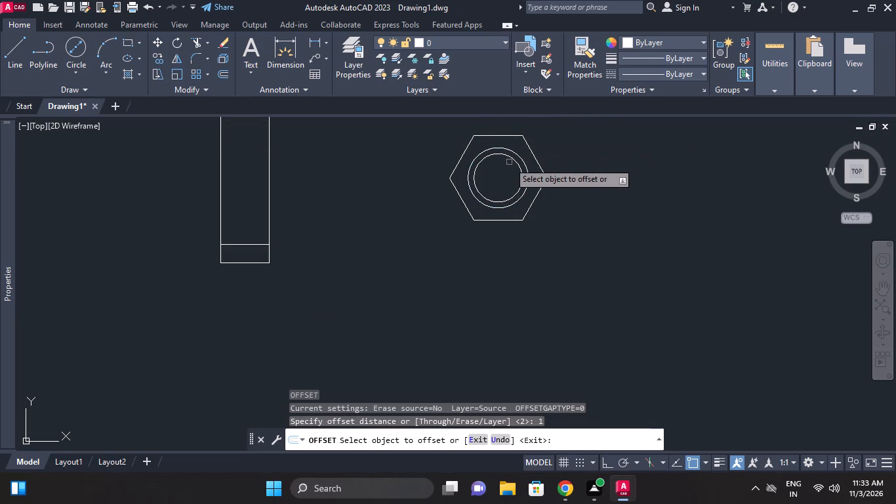
{"action": "left_click", "coordinate": [514, 154]}
{"action": "left_click", "coordinate": [520, 144]}
{"action": "scroll", "coordinate": [518, 146], "scroll_direction": "up", "scroll_amount": 1}
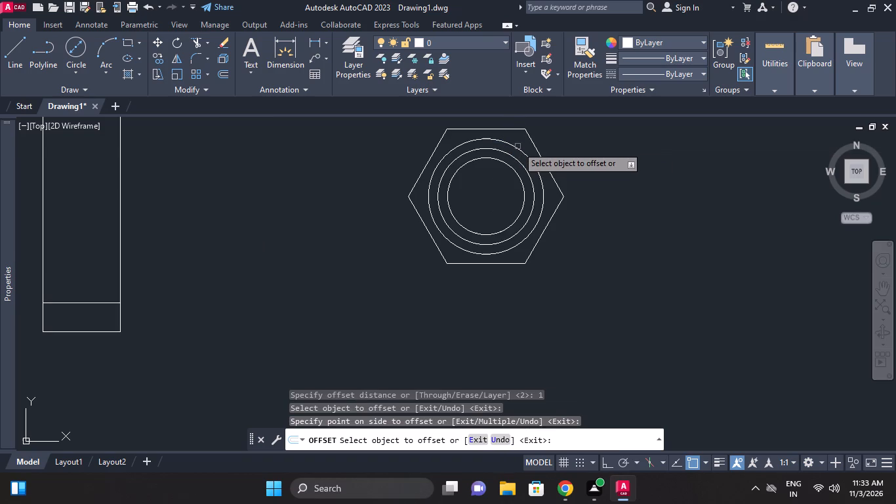
Add a centre mark to the outermost of the three concentric circles inside the hexagon.
{"action": "key", "text": "Escape"}
{"action": "type", "text": "cm"}
{"action": "key", "text": "space"}
{"action": "left_click", "coordinate": [516, 151]}
{"action": "key", "text": "Escape"}
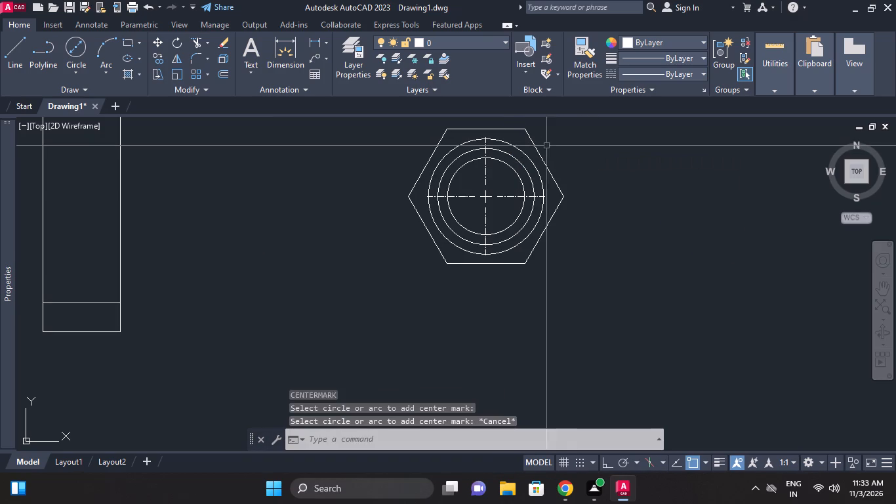
Erase the outermost of the three concentric circles, keeping its centre mark.
{"action": "left_click", "coordinate": [512, 146]}
{"action": "type", "text": "e"}
{"action": "key", "text": "space"}
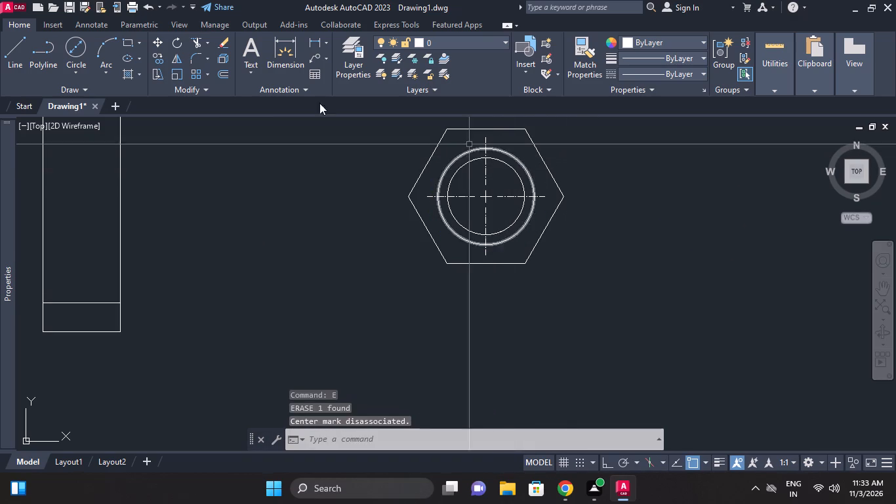
Trim away the lower-left quarter of the outer remaining circle, between the arms of the centre mark.
{"action": "left_click", "coordinate": [196, 42]}
{"action": "right_click", "coordinate": [260, 207]}
{"action": "left_click", "coordinate": [310, 215]}
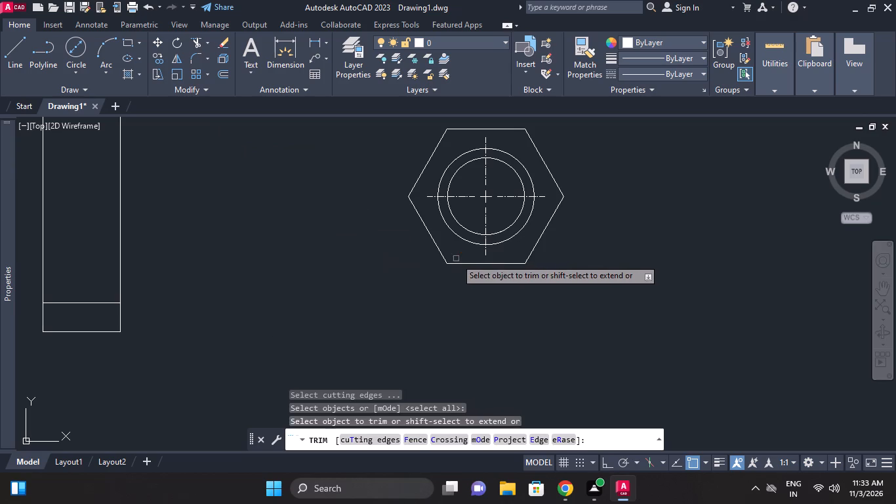
{"action": "left_click", "coordinate": [460, 239]}
{"action": "right_click", "coordinate": [640, 182]}
{"action": "left_click", "coordinate": [664, 188]}
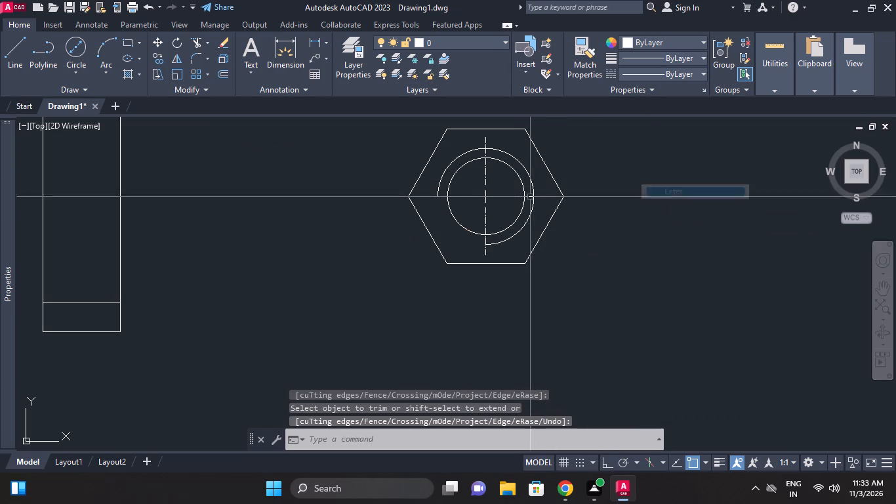
Change the colour of the hexagon's centre mark to Red.
{"action": "left_click", "coordinate": [518, 197]}
{"action": "left_click", "coordinate": [672, 40]}
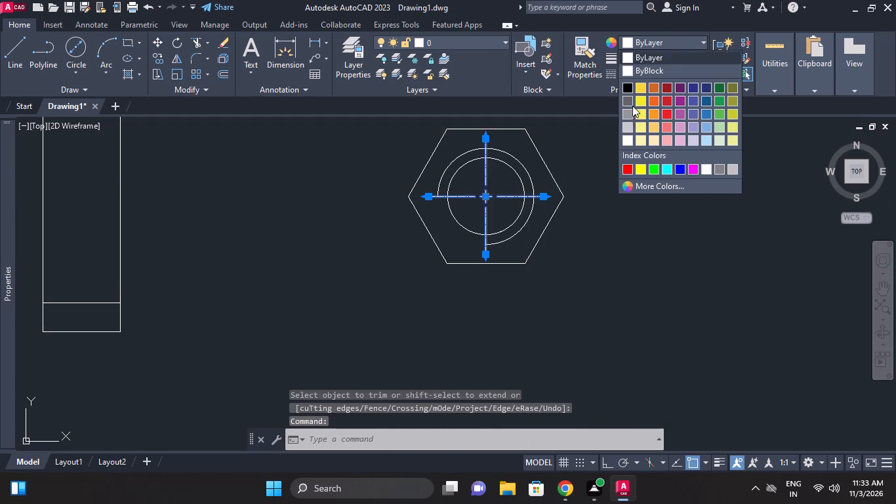
{"action": "left_click", "coordinate": [626, 163]}
{"action": "right_click", "coordinate": [649, 189]}
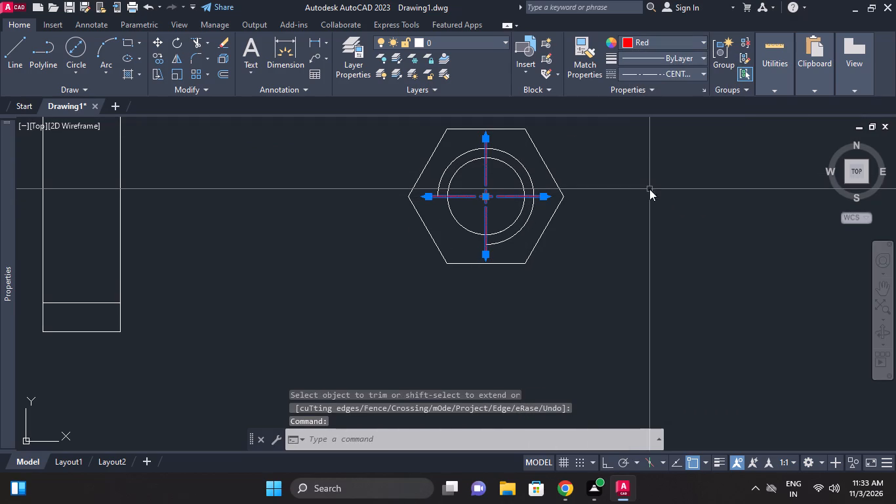
{"action": "key", "text": "Escape"}
{"action": "key", "text": "Escape"}
{"action": "key", "text": "Escape"}
Draw a circle from the hexagon's centre out to its corner, circumscribing the hexagon.
{"action": "scroll", "coordinate": [616, 166], "scroll_direction": "down", "scroll_amount": 1}
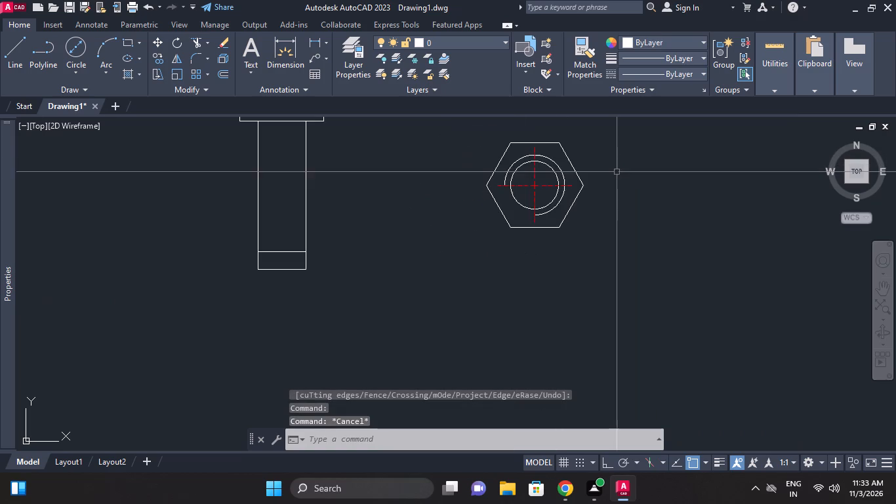
{"action": "left_click", "coordinate": [81, 70]}
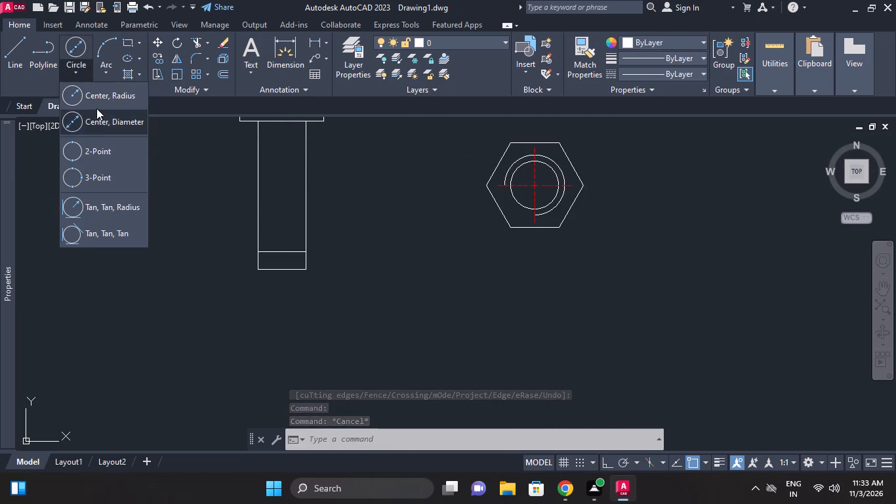
{"action": "left_click", "coordinate": [99, 102]}
{"action": "left_click", "coordinate": [536, 184]}
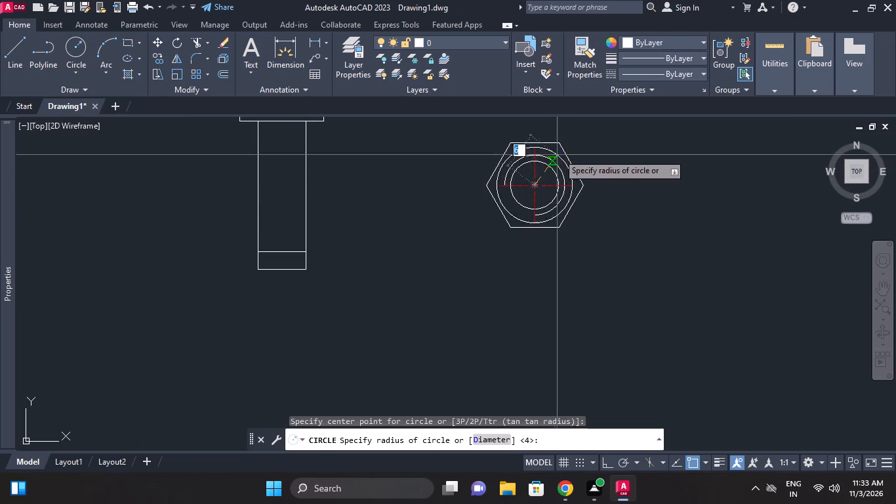
{"action": "left_click", "coordinate": [560, 145]}
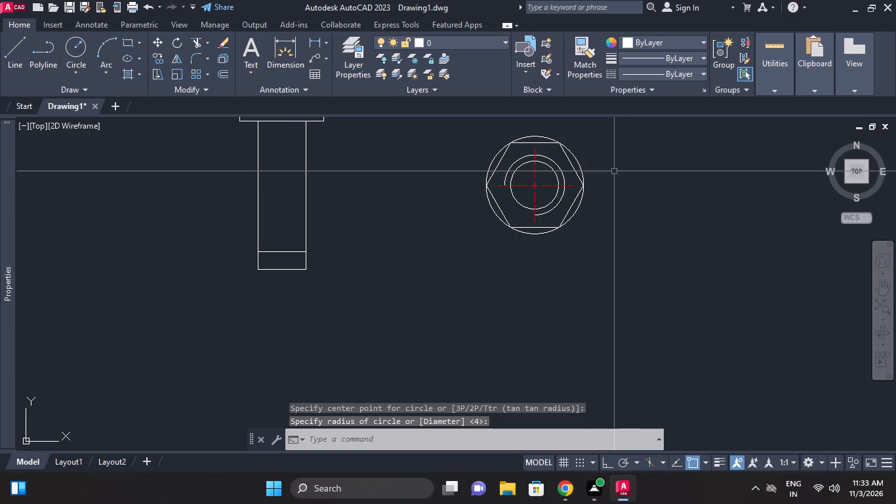
Match the properties of the bracket's vertical dashed hidden line onto the circle around the hexagon.
{"action": "scroll", "coordinate": [598, 162], "scroll_direction": "up", "scroll_amount": 1}
{"action": "scroll", "coordinate": [580, 163], "scroll_direction": "down", "scroll_amount": 2}
{"action": "middle_click_drag", "start_coordinate": [390, 173], "coordinate": [475, 192]}
{"action": "scroll", "coordinate": [475, 192], "scroll_direction": "down", "scroll_amount": 1}
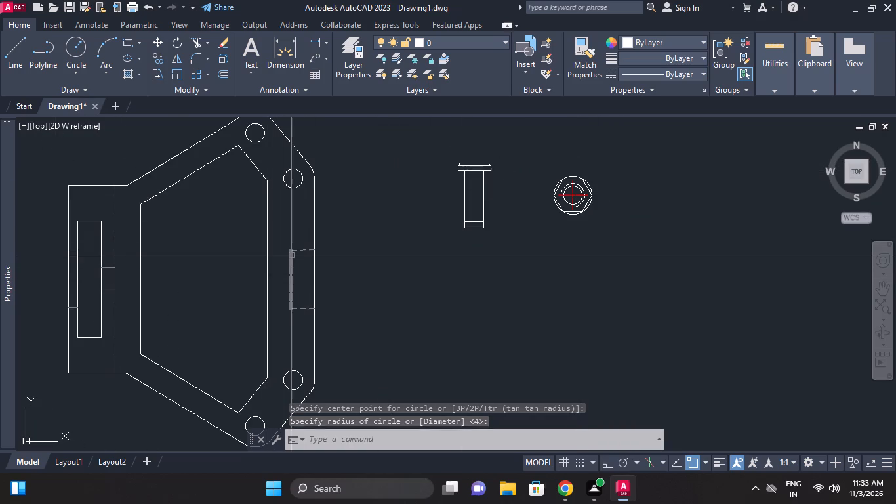
{"action": "left_click", "coordinate": [291, 255]}
{"action": "left_click", "coordinate": [584, 74]}
{"action": "scroll", "coordinate": [560, 222], "scroll_direction": "up", "scroll_amount": 1}
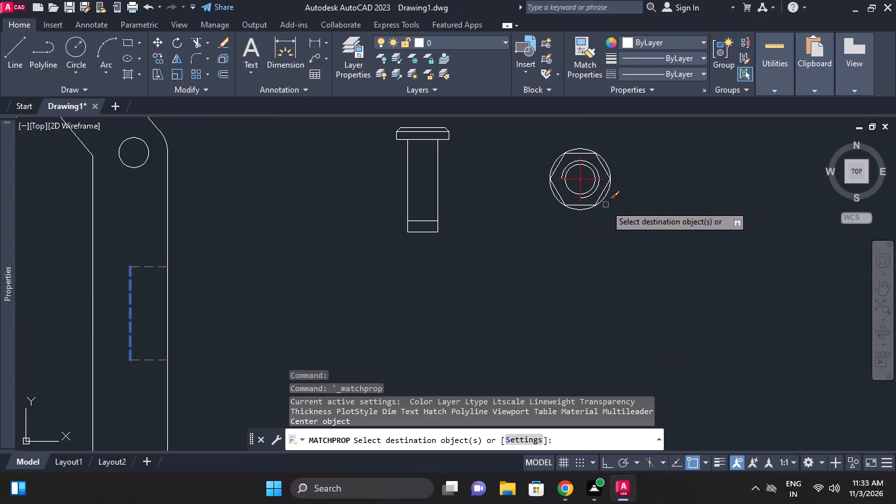
{"action": "left_click", "coordinate": [603, 199]}
{"action": "right_click", "coordinate": [641, 174]}
{"action": "left_click", "coordinate": [653, 179]}
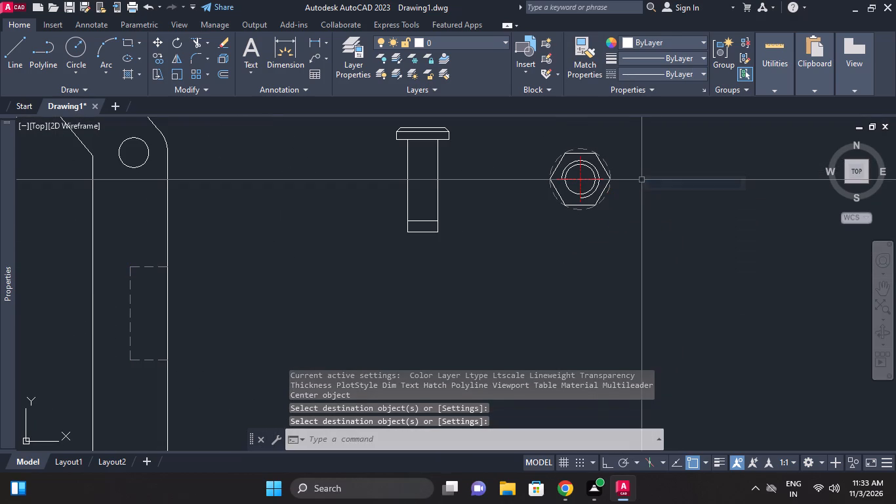
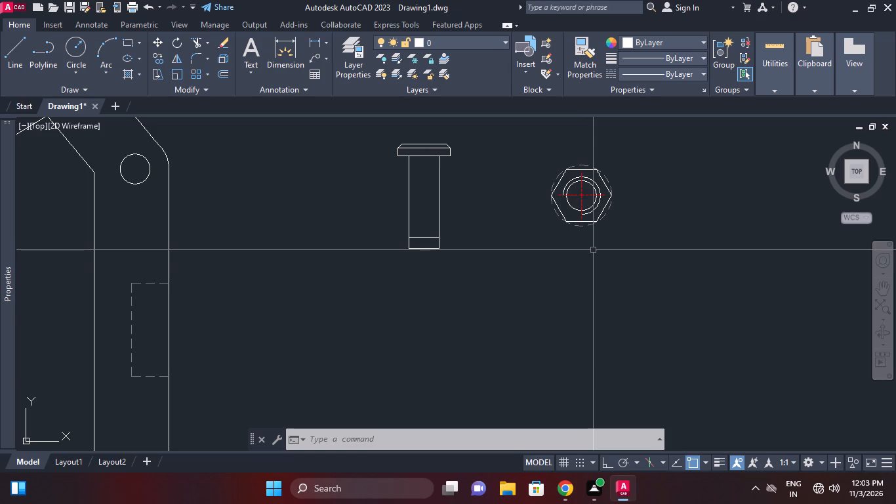
Draw vertical construction lines through the hexagon's left and right corners and the left and right edges of its inner circle.
{"action": "scroll", "coordinate": [600, 215], "scroll_direction": "up", "scroll_amount": 1}
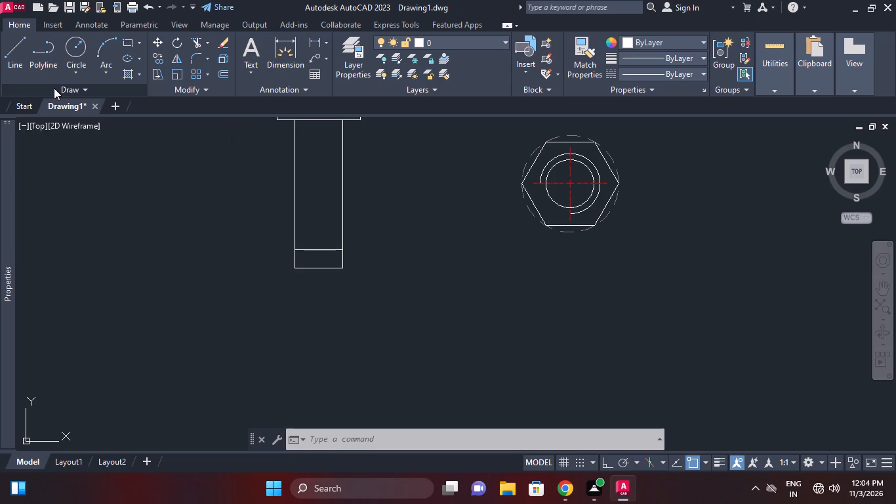
{"action": "left_click", "coordinate": [54, 88]}
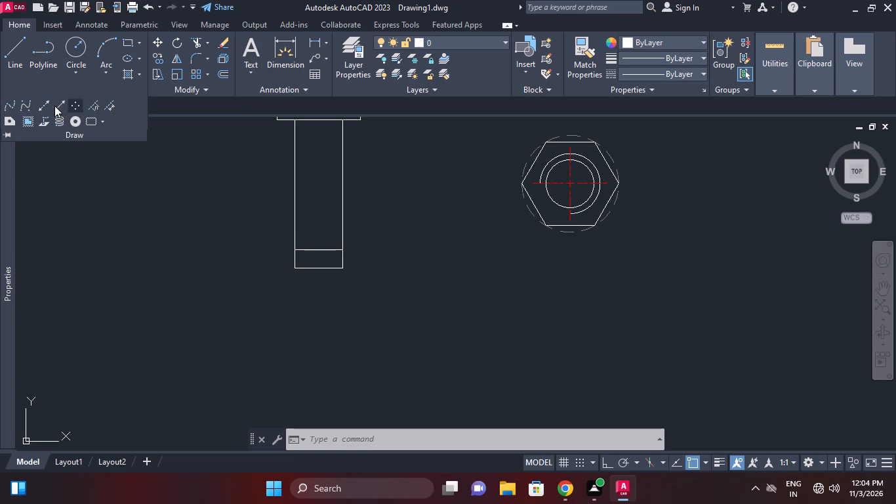
{"action": "left_click", "coordinate": [40, 104]}
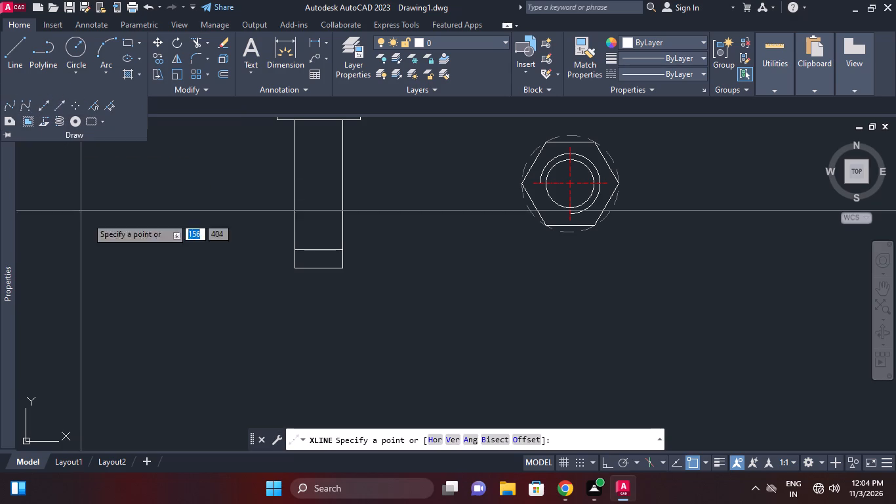
{"action": "left_click", "coordinate": [450, 434]}
{"action": "scroll", "coordinate": [570, 220], "scroll_direction": "up", "scroll_amount": 1}
{"action": "scroll", "coordinate": [476, 136], "scroll_direction": "up", "scroll_amount": 1}
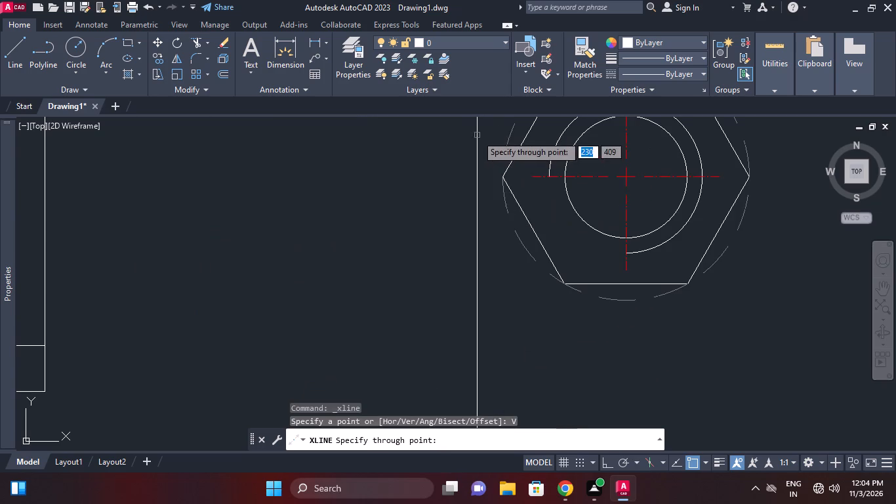
{"action": "left_click", "coordinate": [502, 178]}
{"action": "middle_click_drag", "start_coordinate": [729, 235], "coordinate": [627, 251]}
{"action": "scroll", "coordinate": [695, 239], "scroll_direction": "down", "scroll_amount": 1}
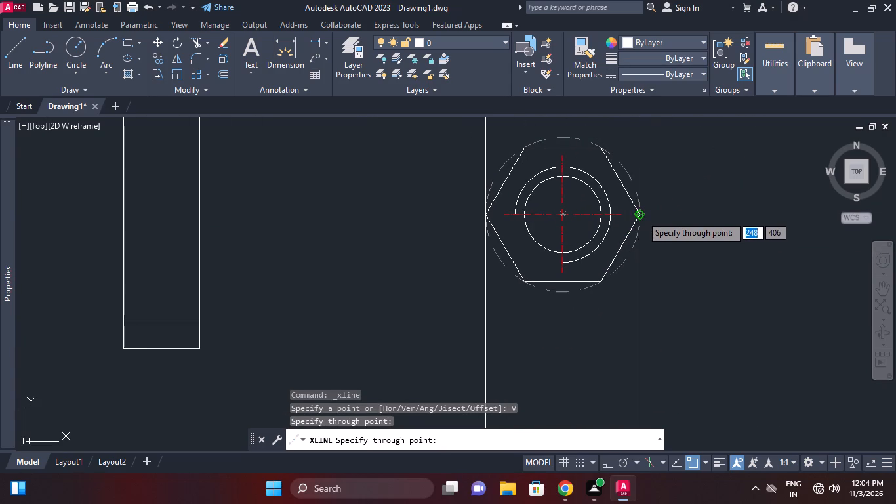
{"action": "left_click", "coordinate": [641, 216]}
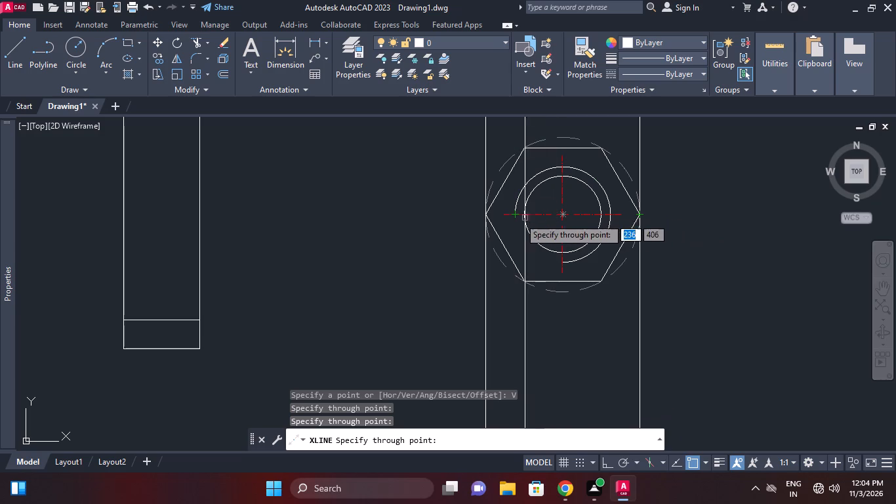
{"action": "left_click", "coordinate": [523, 214]}
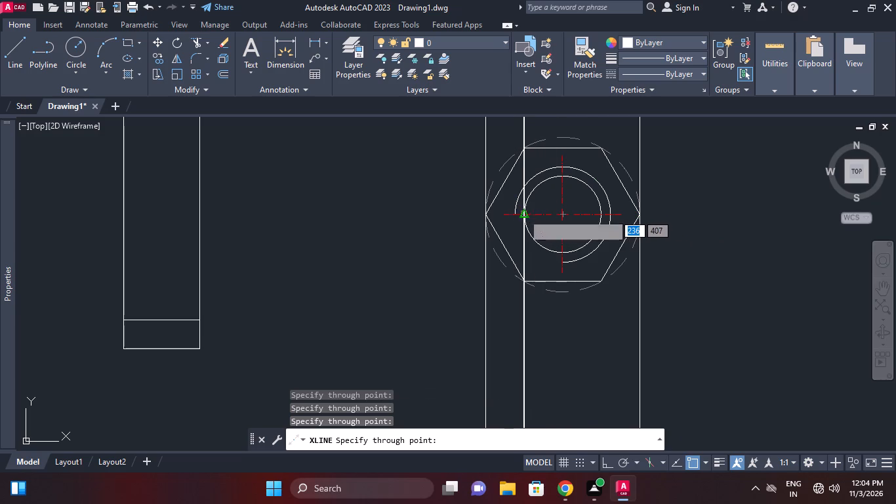
{"action": "left_click", "coordinate": [598, 213]}
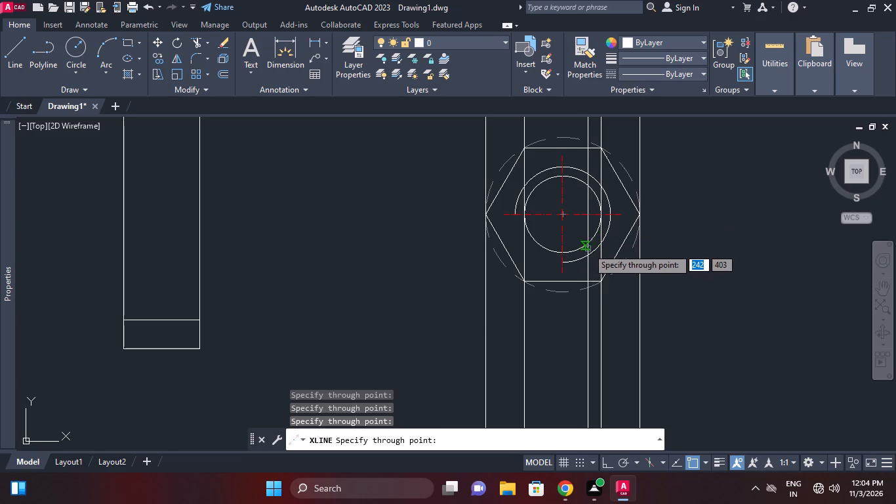
{"action": "scroll", "coordinate": [588, 248], "scroll_direction": "down", "scroll_amount": 2}
{"action": "scroll", "coordinate": [608, 239], "scroll_direction": "up", "scroll_amount": 2}
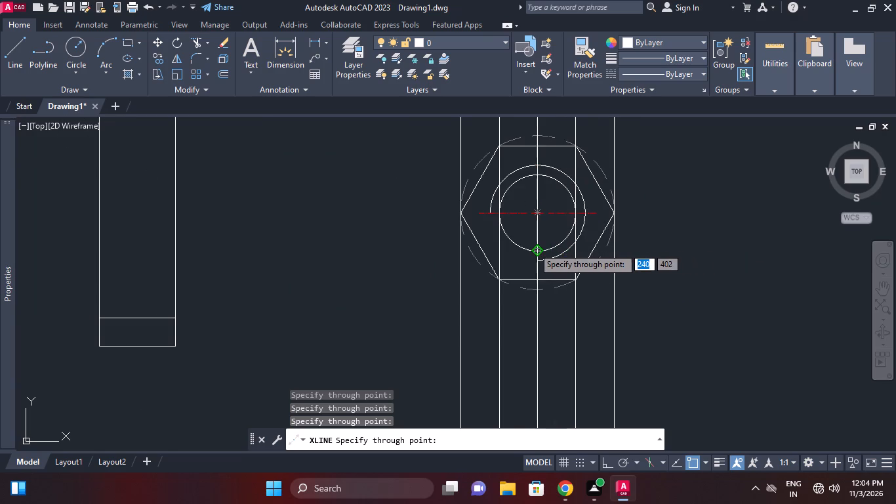
{"action": "scroll", "coordinate": [600, 240], "scroll_direction": "down", "scroll_amount": 1}
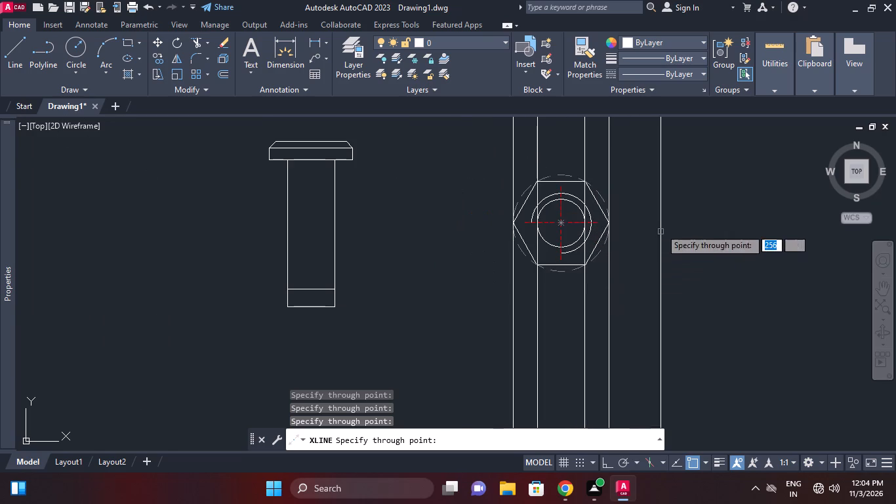
{"action": "right_click", "coordinate": [655, 211]}
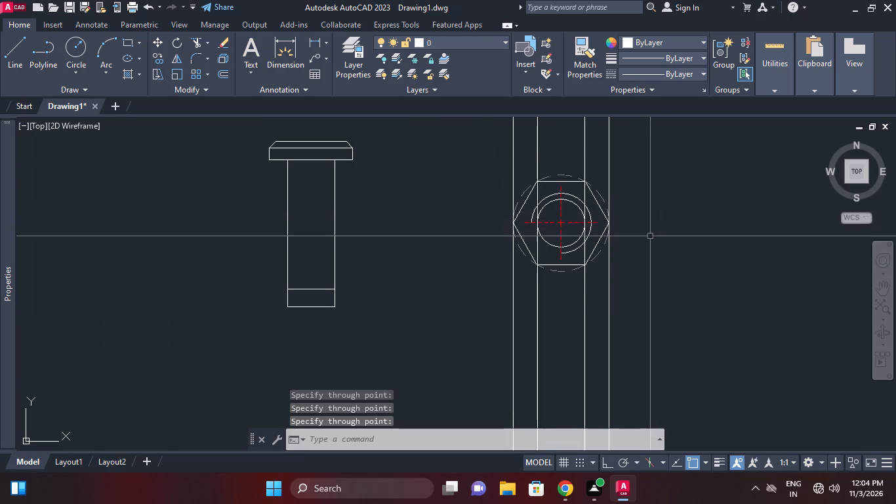
Draw a horizontal line about 16 units long below the hexagon, between the two outer construction lines.
{"action": "left_click", "coordinate": [20, 42]}
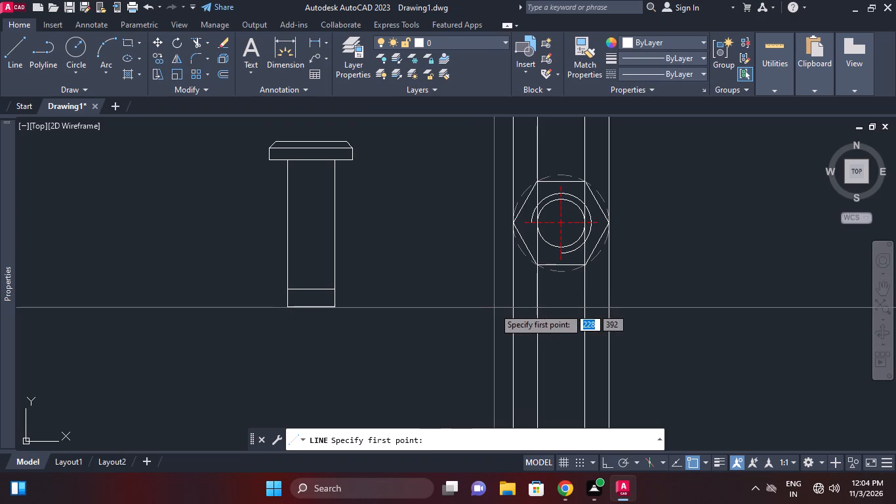
{"action": "left_click", "coordinate": [508, 314]}
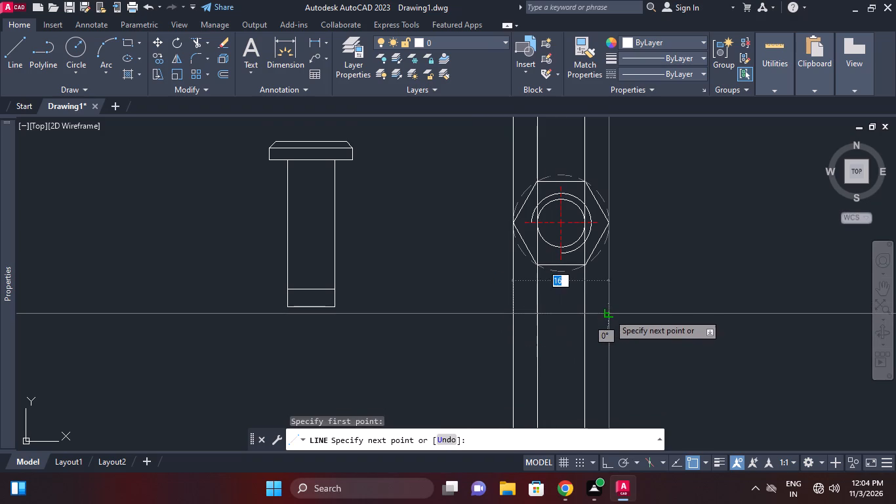
{"action": "left_click", "coordinate": [609, 313]}
{"action": "right_click", "coordinate": [610, 291]}
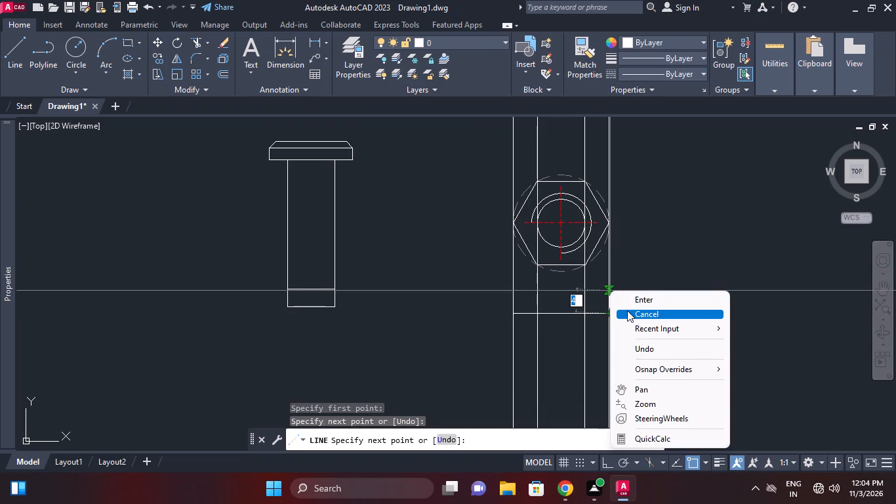
{"action": "left_click", "coordinate": [627, 310]}
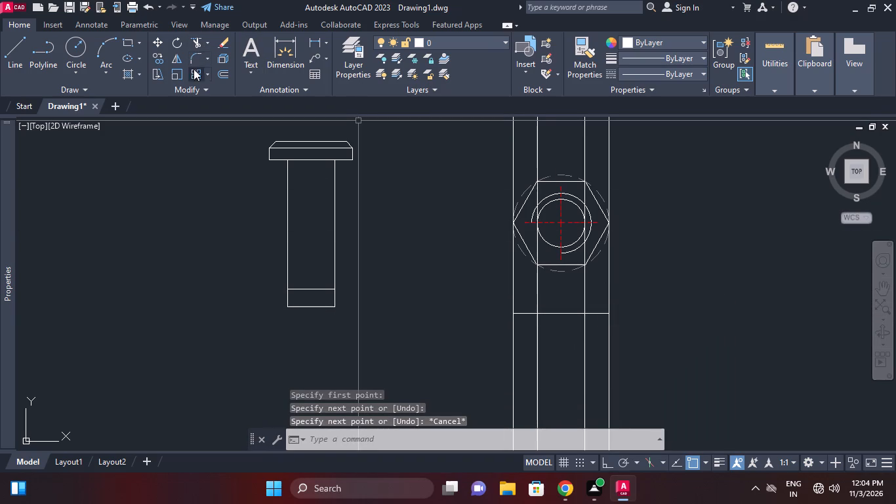
Offset the horizontal line below the hexagon downward by 3.
{"action": "left_click", "coordinate": [228, 75]}
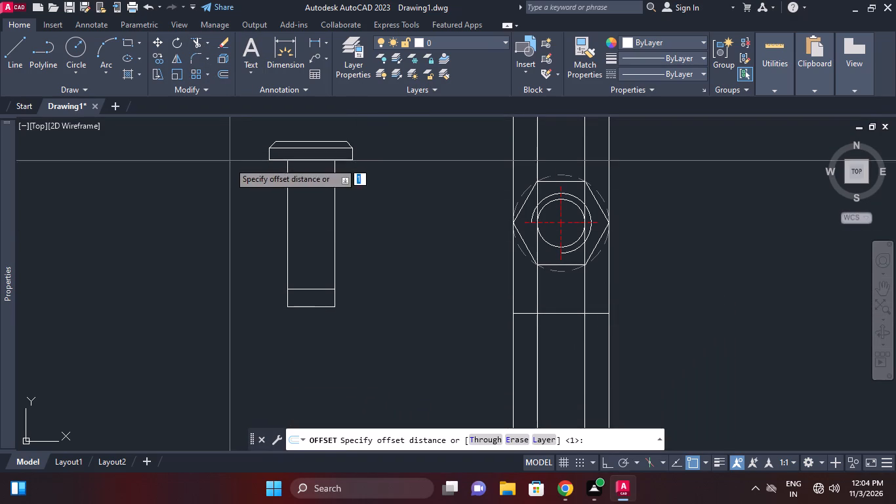
{"action": "key", "text": "3"}
{"action": "key", "text": "Return"}
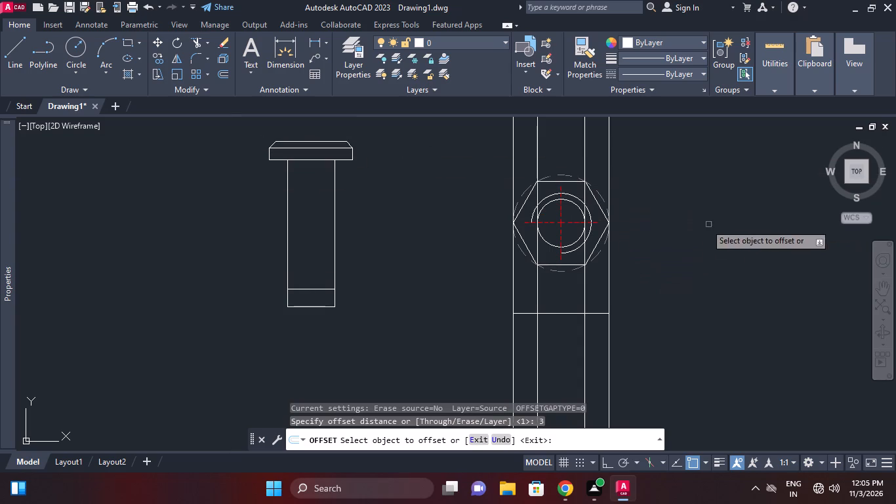
{"action": "left_click", "coordinate": [573, 311]}
{"action": "left_click", "coordinate": [568, 332]}
{"action": "left_click", "coordinate": [564, 312]}
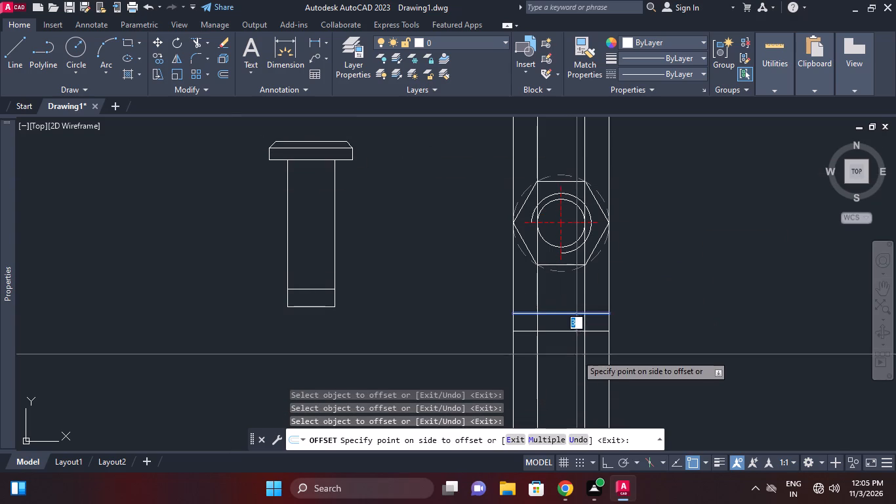
{"action": "left_click", "coordinate": [576, 355]}
{"action": "right_click", "coordinate": [678, 268]}
{"action": "left_click", "coordinate": [694, 272]}
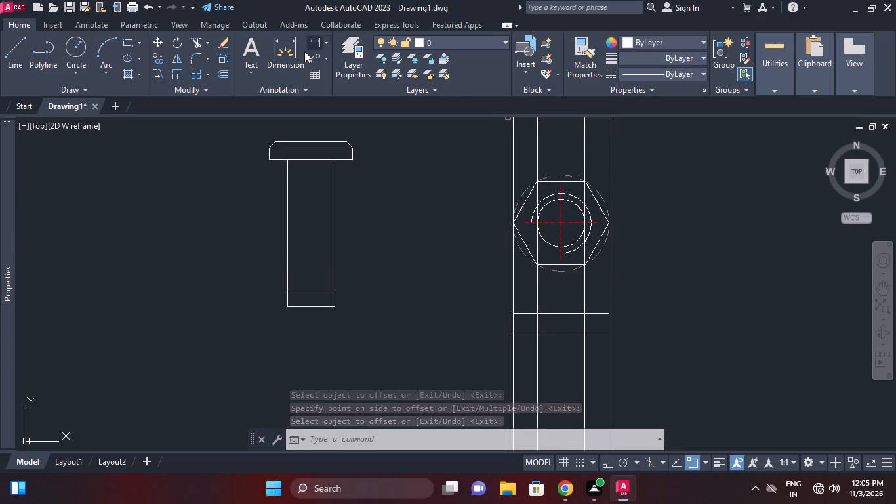
Trim the four construction lines below the lower horizontal line and between the upper one and the hexagon.
{"action": "left_click", "coordinate": [201, 41]}
{"action": "right_click", "coordinate": [414, 261]}
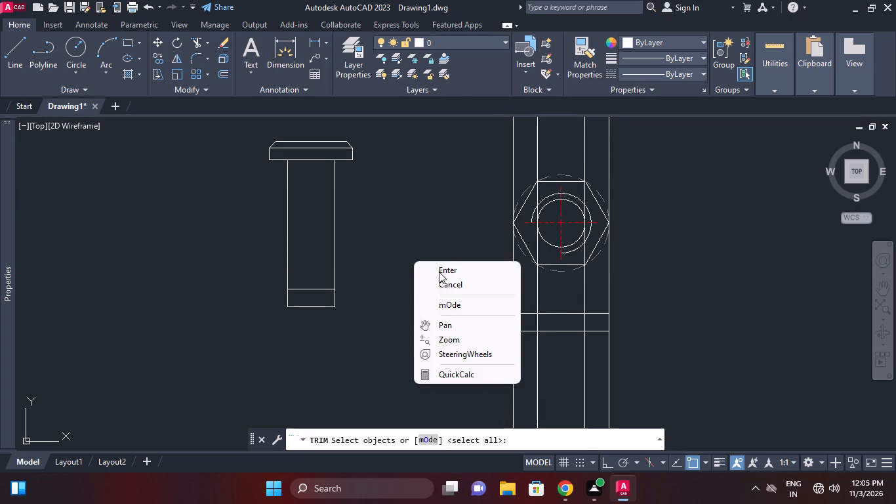
{"action": "left_click", "coordinate": [445, 272]}
{"action": "middle_click_drag", "start_coordinate": [442, 274], "coordinate": [451, 225]}
{"action": "left_click", "coordinate": [682, 293]}
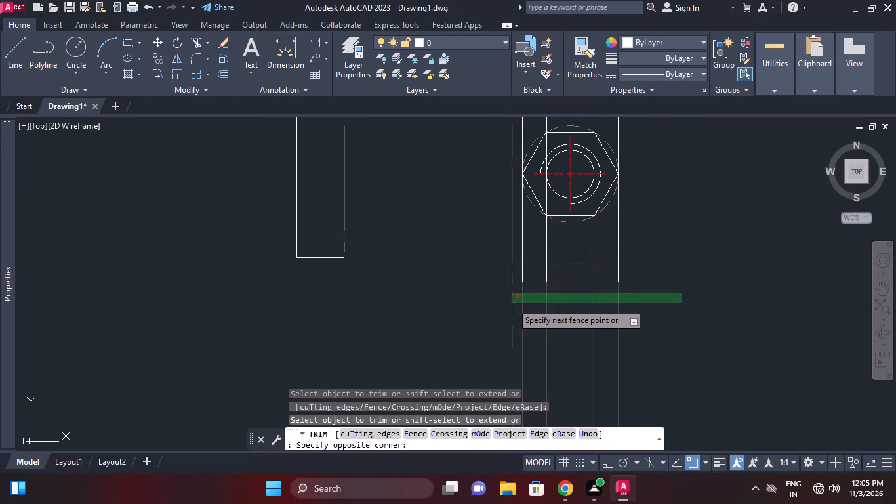
{"action": "left_click", "coordinate": [512, 303]}
{"action": "left_click", "coordinate": [505, 248]}
{"action": "left_click", "coordinate": [640, 249]}
{"action": "key", "text": "Escape"}
Erase the four leftover construction line pieces running through and above the hexagon.
{"action": "middle_click_drag", "start_coordinate": [657, 210], "coordinate": [659, 295]}
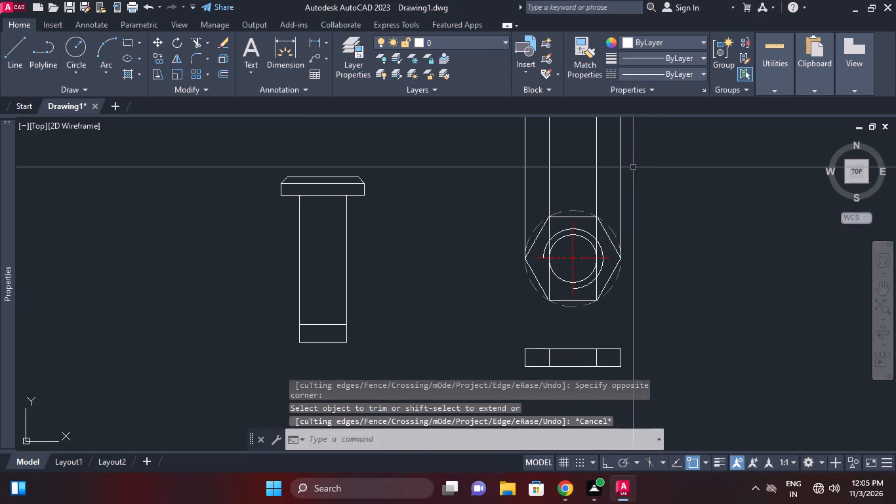
{"action": "left_click", "coordinate": [633, 167]}
{"action": "left_click", "coordinate": [520, 152]}
{"action": "right_click", "coordinate": [520, 152]}
{"action": "left_click", "coordinate": [553, 230]}
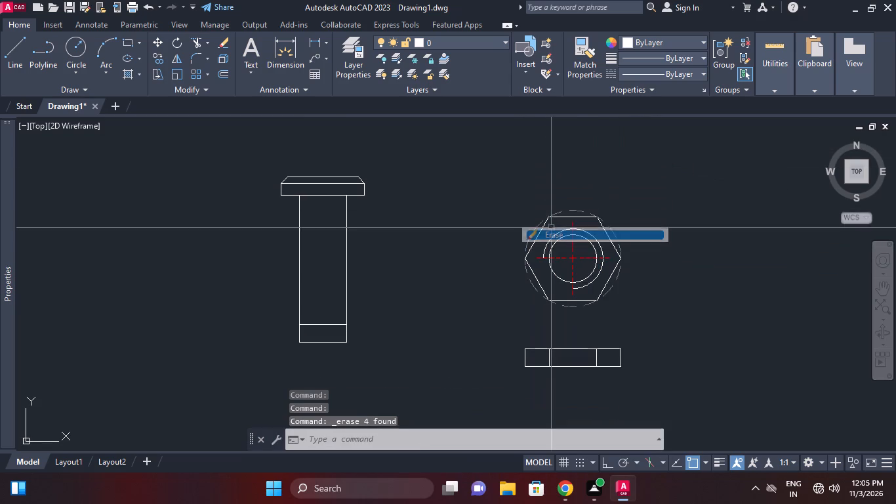
Move the hexagonal nut and its side view together about 9 units up and left, closer to the pin.
{"action": "middle_click_drag", "start_coordinate": [551, 223], "coordinate": [549, 214]}
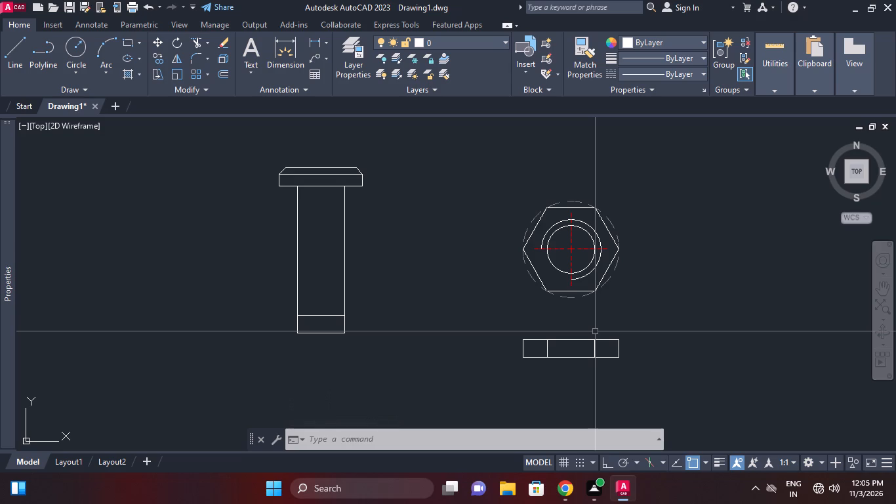
{"action": "scroll", "coordinate": [619, 242], "scroll_direction": "up", "scroll_amount": 1}
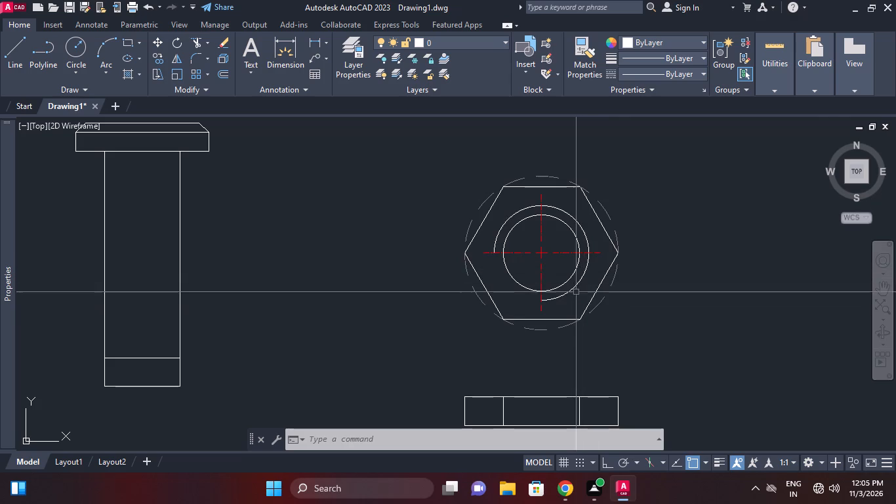
{"action": "middle_click_drag", "start_coordinate": [579, 301], "coordinate": [577, 280]}
{"action": "scroll", "coordinate": [574, 291], "scroll_direction": "down", "scroll_amount": 1}
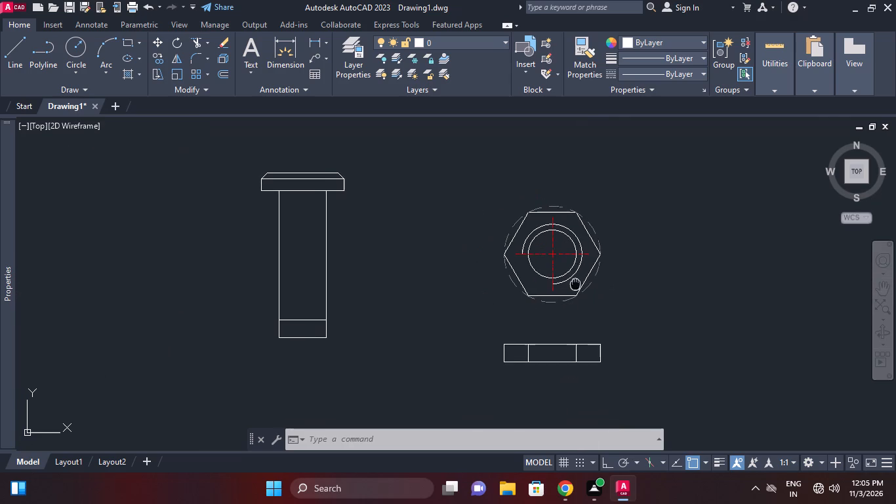
{"action": "middle_click_drag", "start_coordinate": [577, 280], "coordinate": [577, 279]}
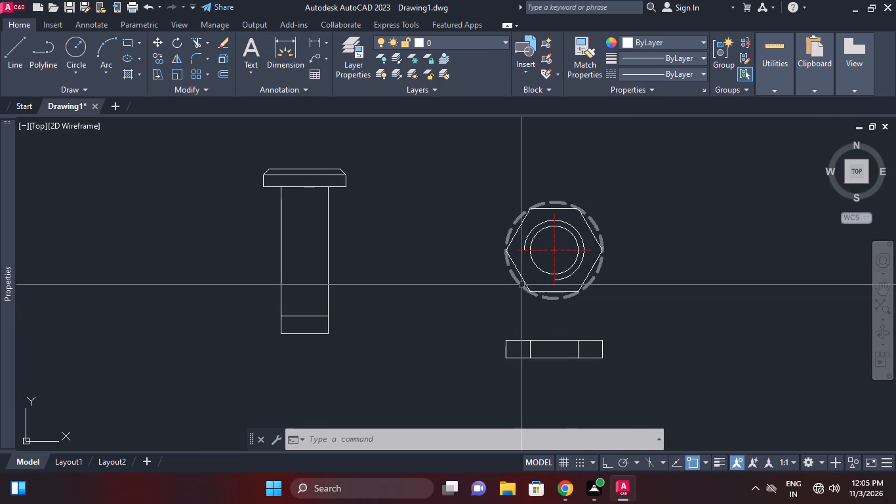
{"action": "middle_click", "coordinate": [591, 283]}
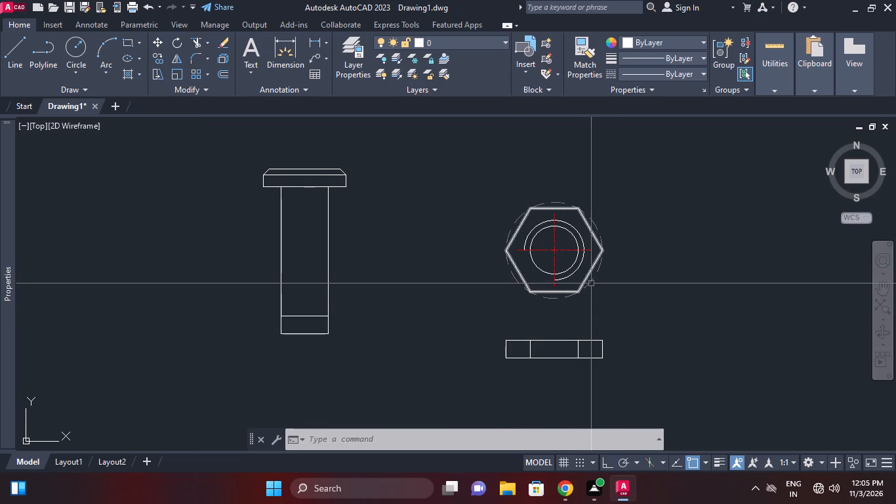
{"action": "scroll", "coordinate": [591, 283], "scroll_direction": "down", "scroll_amount": 2}
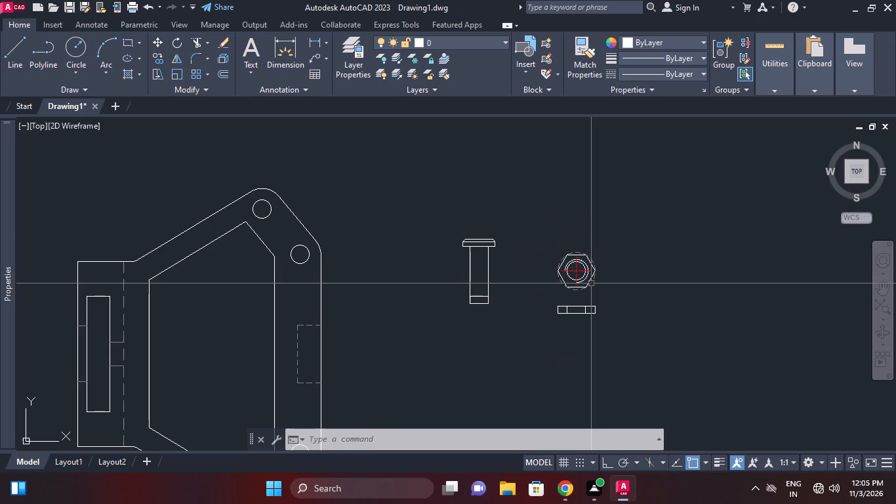
{"action": "middle_click", "coordinate": [591, 282]}
{"action": "scroll", "coordinate": [591, 282], "scroll_direction": "down", "scroll_amount": 2}
{"action": "scroll", "coordinate": [587, 285], "scroll_direction": "up", "scroll_amount": 2}
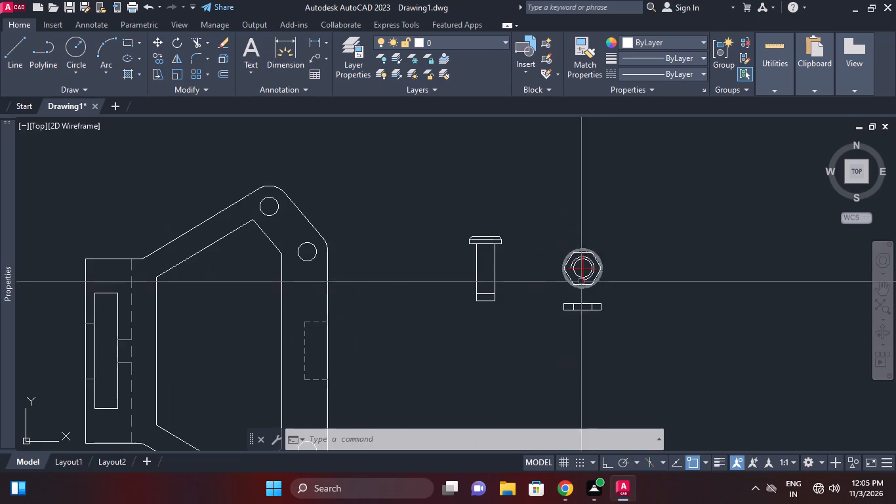
{"action": "left_click", "coordinate": [530, 219]}
{"action": "left_click", "coordinate": [629, 324]}
{"action": "right_click", "coordinate": [655, 255]}
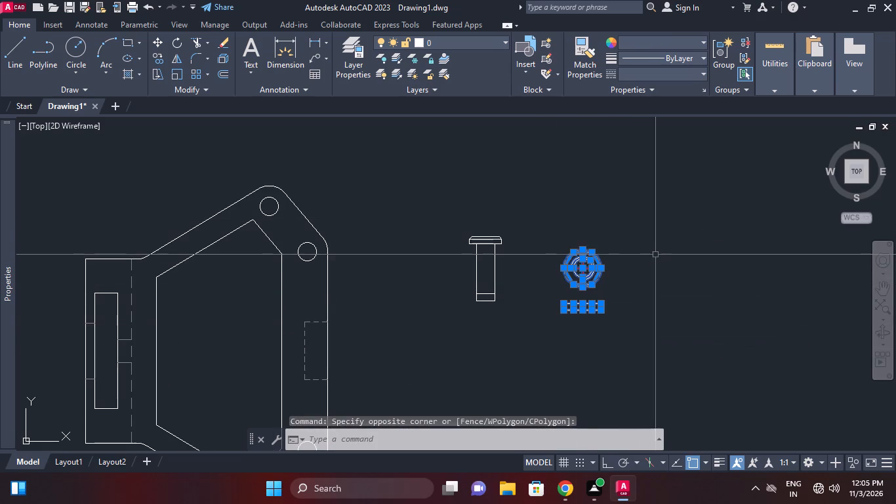
{"action": "left_click", "coordinate": [673, 250]}
{"action": "left_click", "coordinate": [631, 299]}
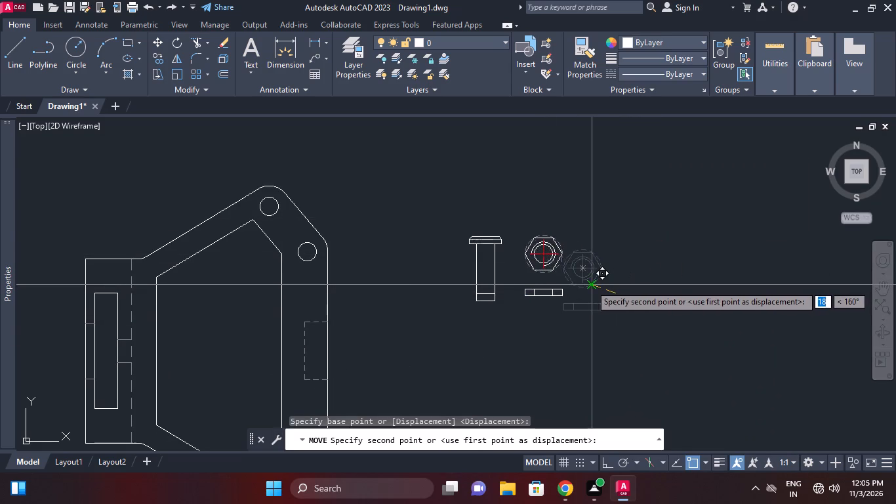
{"action": "scroll", "coordinate": [590, 287], "scroll_direction": "up", "scroll_amount": 1}
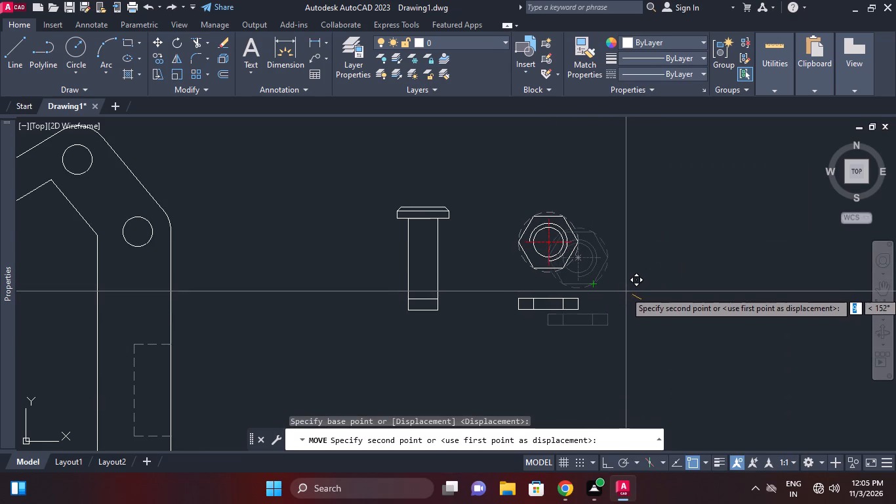
{"action": "left_click", "coordinate": [626, 291]}
Draw a horizontal line 20 units long, with Ortho on, in the empty area below the pin and to the bracket's right.
{"action": "scroll", "coordinate": [621, 280], "scroll_direction": "down", "scroll_amount": 2}
{"action": "middle_click_drag", "start_coordinate": [621, 278], "coordinate": [617, 180]}
{"action": "scroll", "coordinate": [609, 188], "scroll_direction": "down", "scroll_amount": 1}
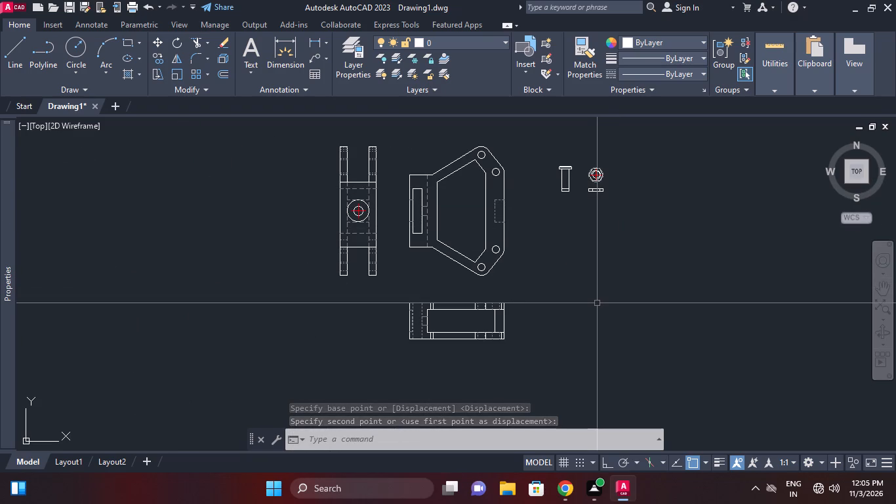
{"action": "left_click", "coordinate": [12, 66]}
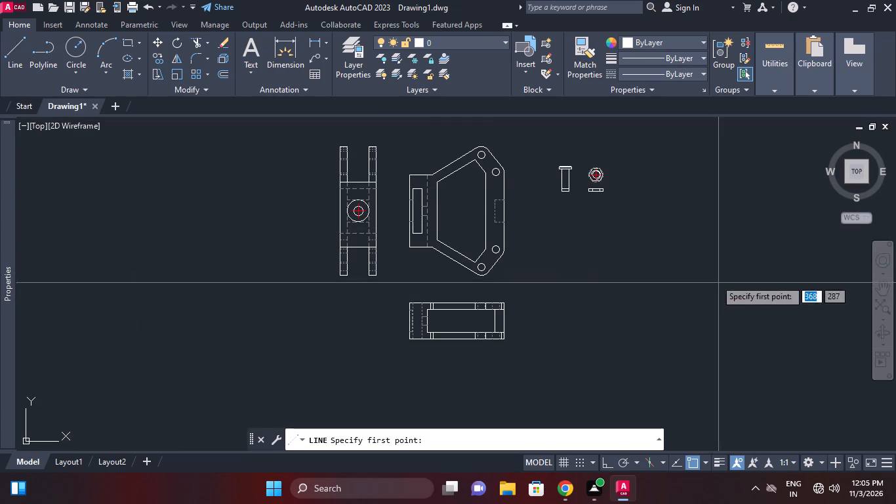
{"action": "scroll", "coordinate": [552, 235], "scroll_direction": "up", "scroll_amount": 2}
{"action": "left_click", "coordinate": [543, 242]}
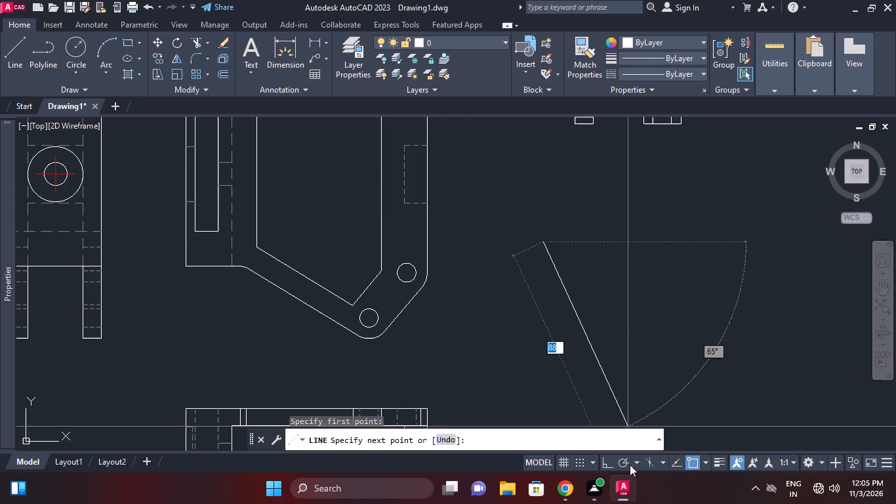
{"action": "left_click", "coordinate": [609, 462]}
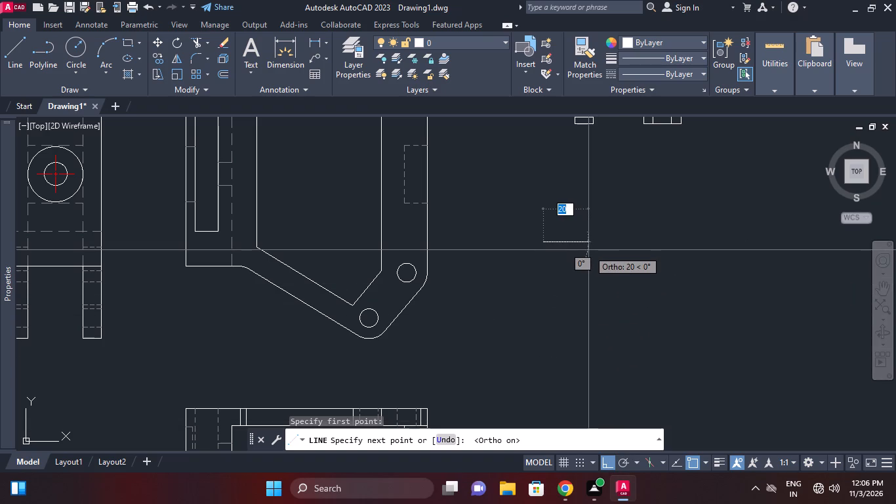
{"action": "type", "text": "20"}
{"action": "key", "text": "Return"}
{"action": "key", "text": "Return"}
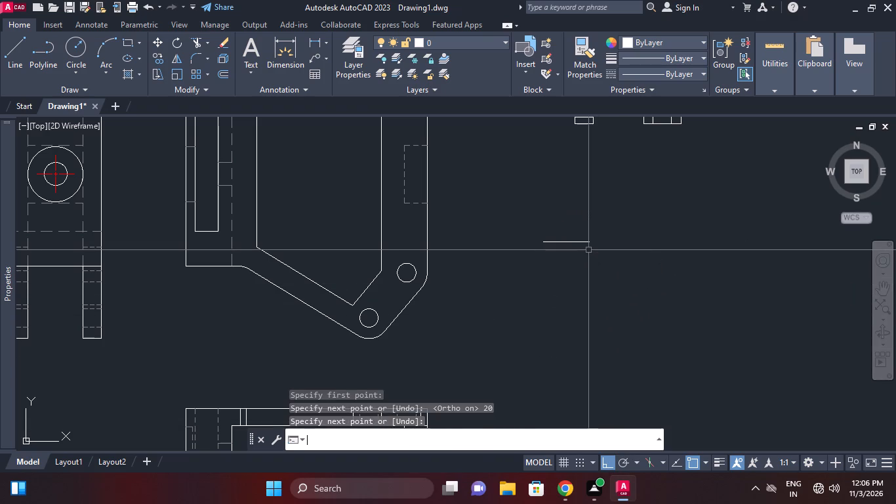
Move the new 20-unit horizontal line straight up, closer to the pin view.
{"action": "middle_click_drag", "start_coordinate": [613, 285], "coordinate": [581, 324]}
{"action": "scroll", "coordinate": [529, 295], "scroll_direction": "up", "scroll_amount": 1}
{"action": "left_click_drag", "start_coordinate": [508, 289], "coordinate": [508, 283]}
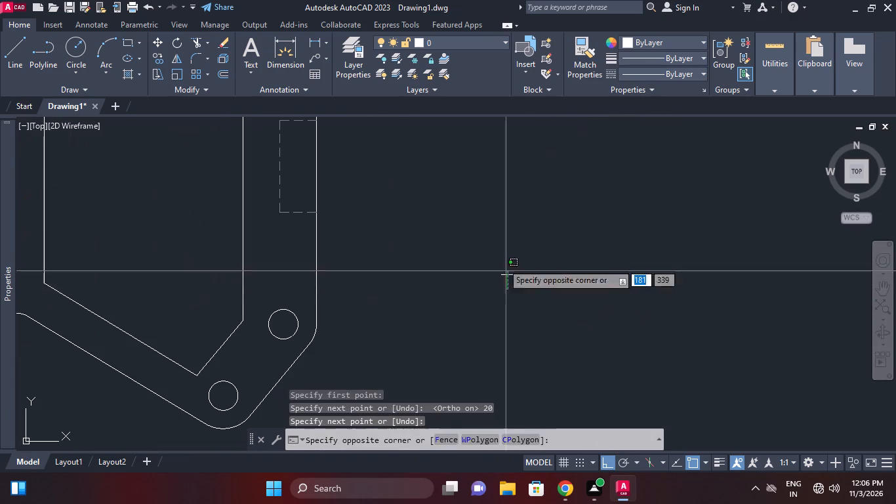
{"action": "left_click", "coordinate": [487, 209]}
{"action": "right_click", "coordinate": [487, 207]}
{"action": "left_click", "coordinate": [516, 230]}
{"action": "scroll", "coordinate": [609, 290], "scroll_direction": "down", "scroll_amount": 1}
{"action": "middle_click_drag", "start_coordinate": [609, 293], "coordinate": [598, 337]}
{"action": "left_click", "coordinate": [601, 337]}
{"action": "left_click", "coordinate": [600, 299]}
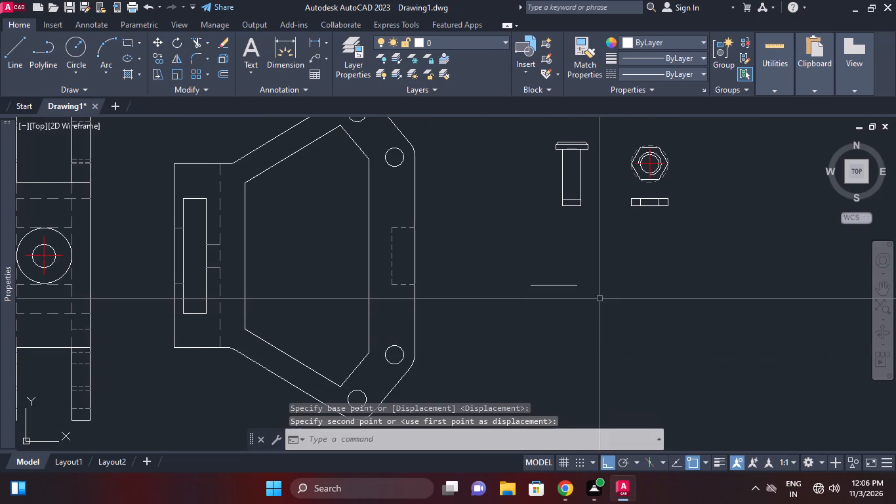
{"action": "key", "text": "Escape"}
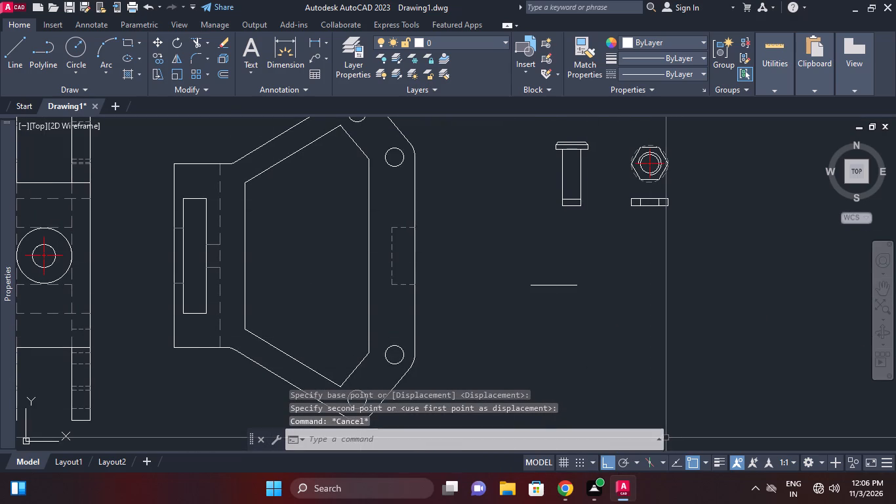
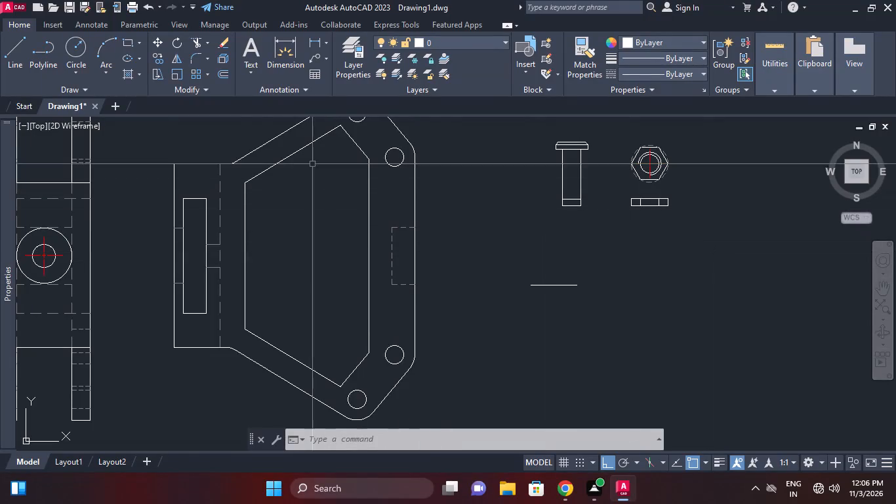
Draw a circle of radius 7 centred on each end of the 20-unit horizontal line.
{"action": "left_click", "coordinate": [75, 47]}
{"action": "left_click", "coordinate": [530, 282]}
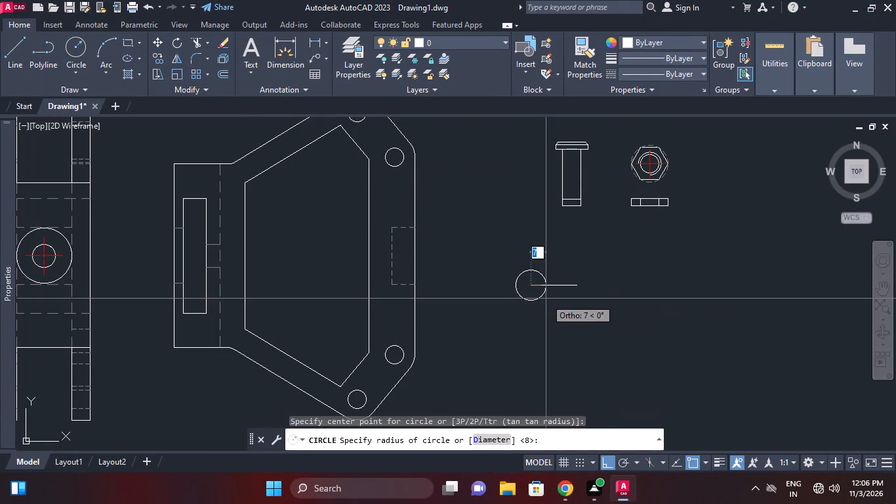
{"action": "key", "text": "7"}
{"action": "key", "text": "Return"}
{"action": "key", "text": "Return"}
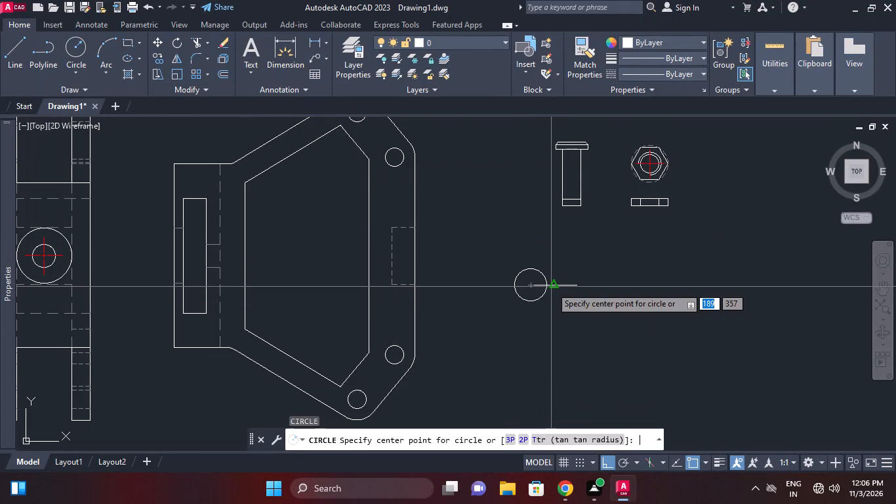
{"action": "scroll", "coordinate": [537, 215], "scroll_direction": "up", "scroll_amount": 2}
{"action": "middle_click_drag", "start_coordinate": [627, 338], "coordinate": [636, 299]}
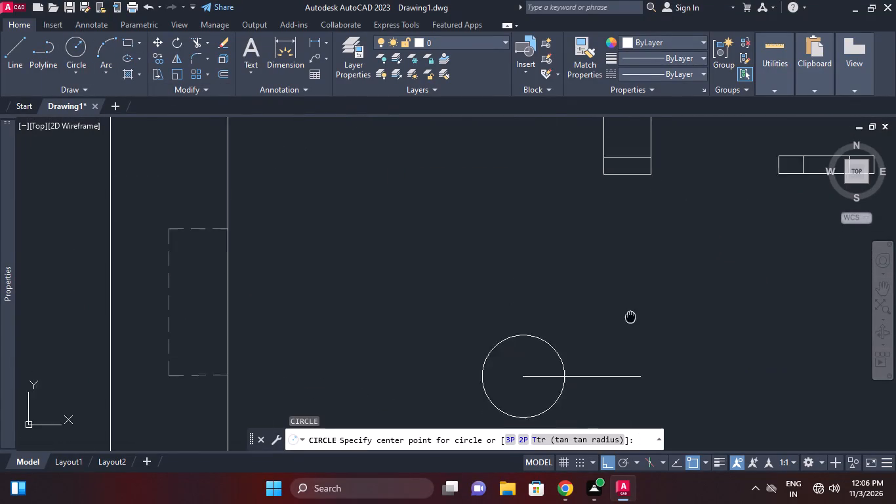
{"action": "middle_click_drag", "start_coordinate": [636, 299], "coordinate": [641, 280]}
{"action": "left_click", "coordinate": [651, 338]}
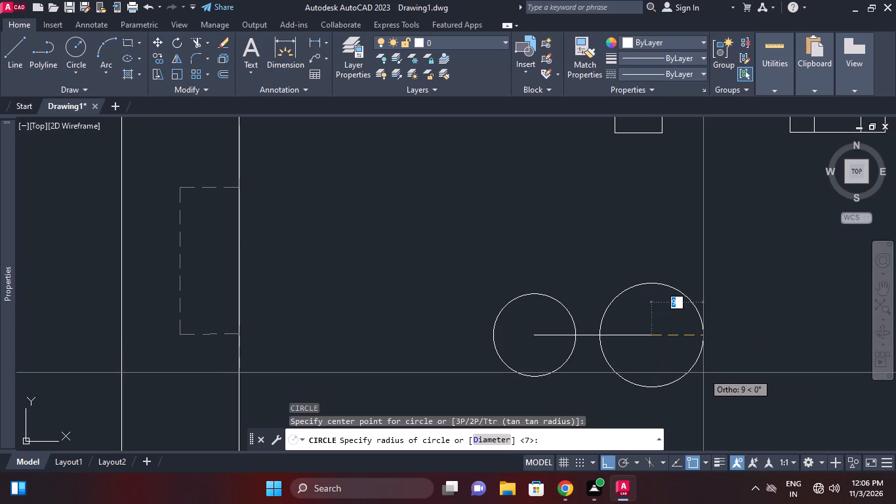
{"action": "key", "text": "7"}
{"action": "key", "text": "Return"}
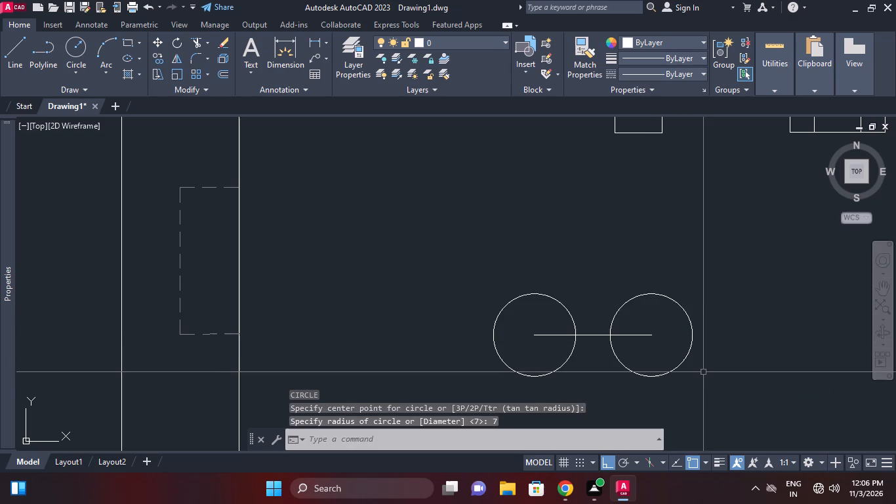
{"action": "key", "text": "Return"}
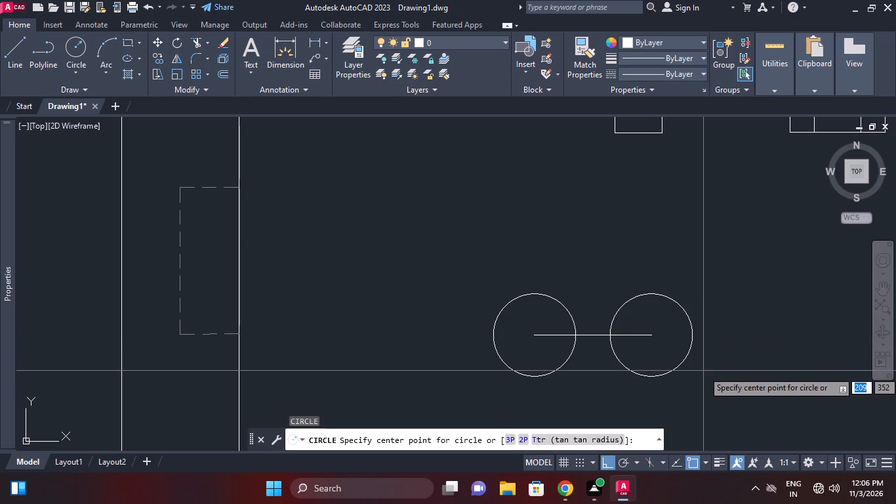
{"action": "key", "text": "Escape"}
Draw a concentric circle of diameter 8 inside each of the two radius-7 circles.
{"action": "left_click", "coordinate": [79, 65]}
{"action": "left_click", "coordinate": [141, 117]}
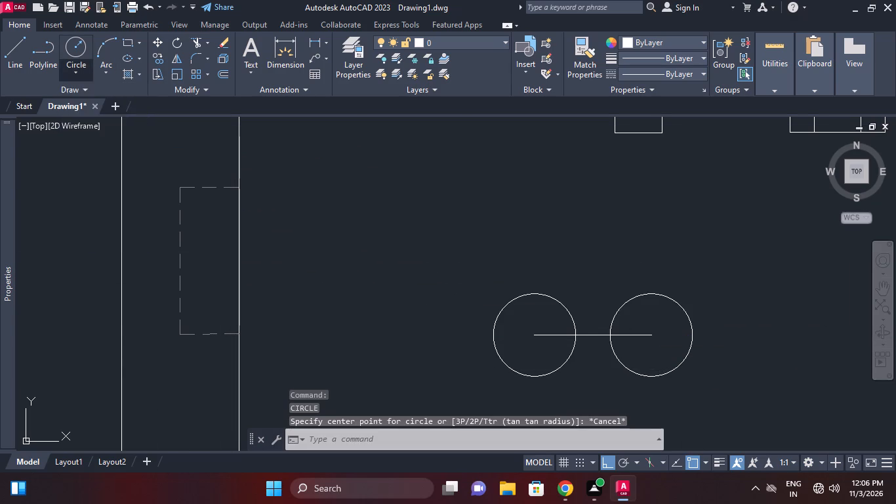
{"action": "left_click", "coordinate": [537, 339]}
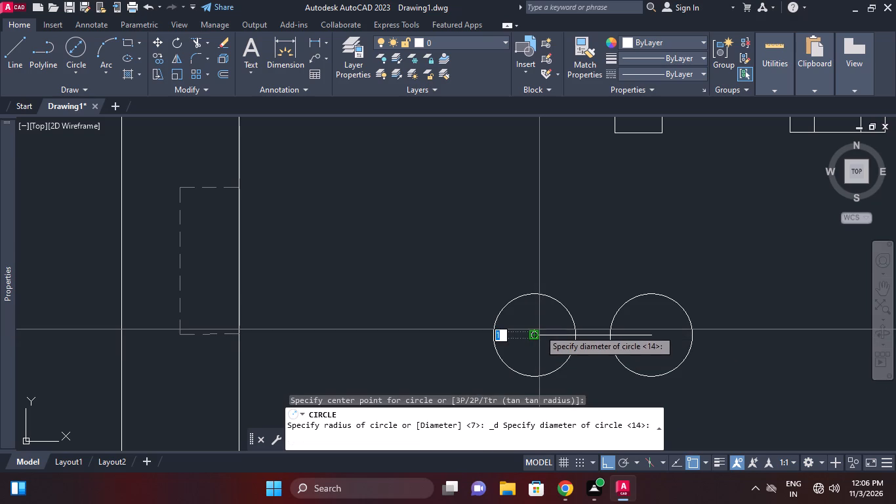
{"action": "key", "text": "8"}
{"action": "key", "text": "Return"}
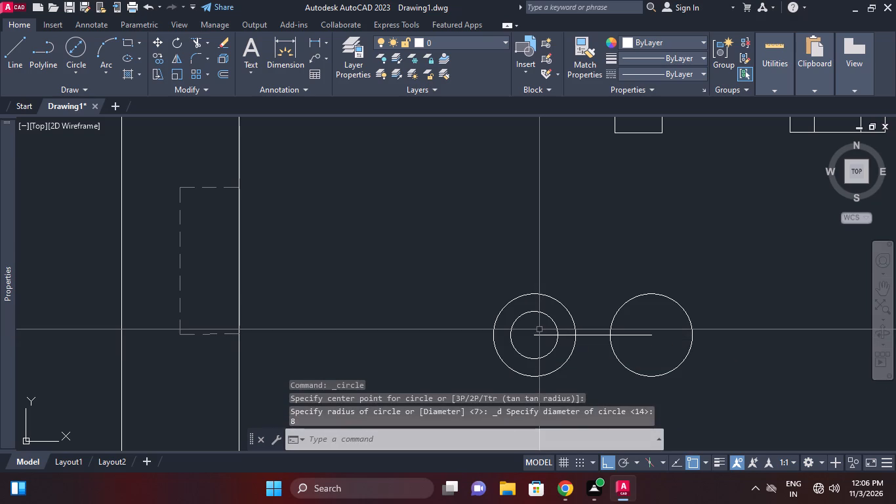
{"action": "right_click", "coordinate": [651, 241]}
{"action": "left_click", "coordinate": [703, 215]}
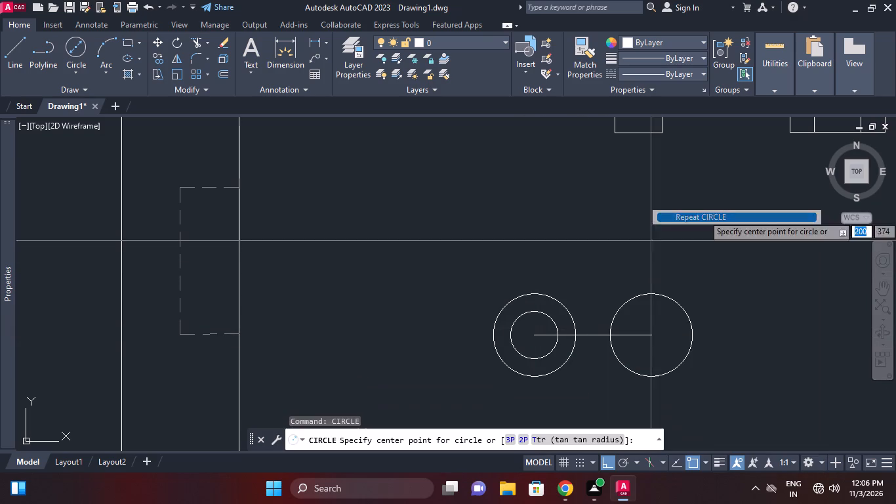
{"action": "left_click", "coordinate": [651, 332]}
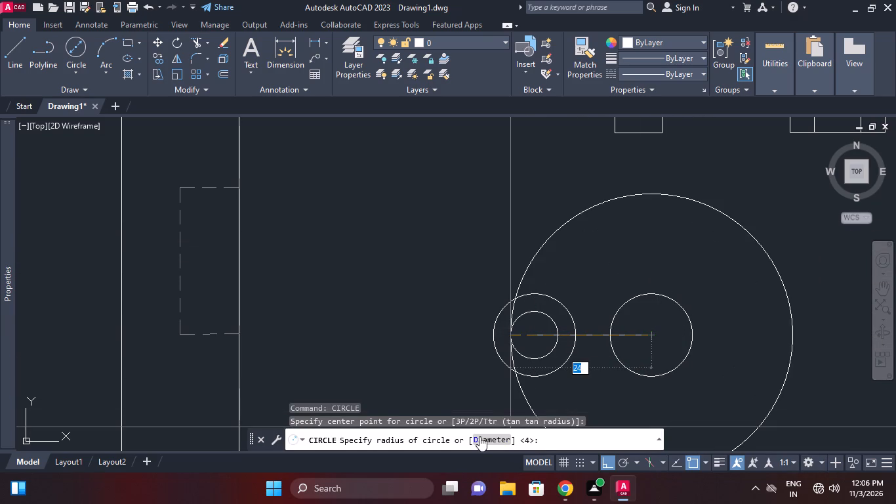
{"action": "left_click", "coordinate": [479, 436]}
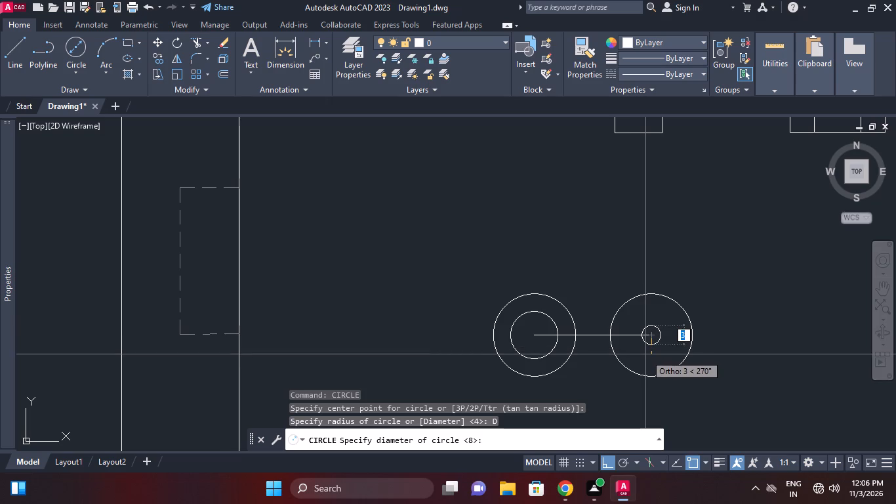
{"action": "key", "text": "8"}
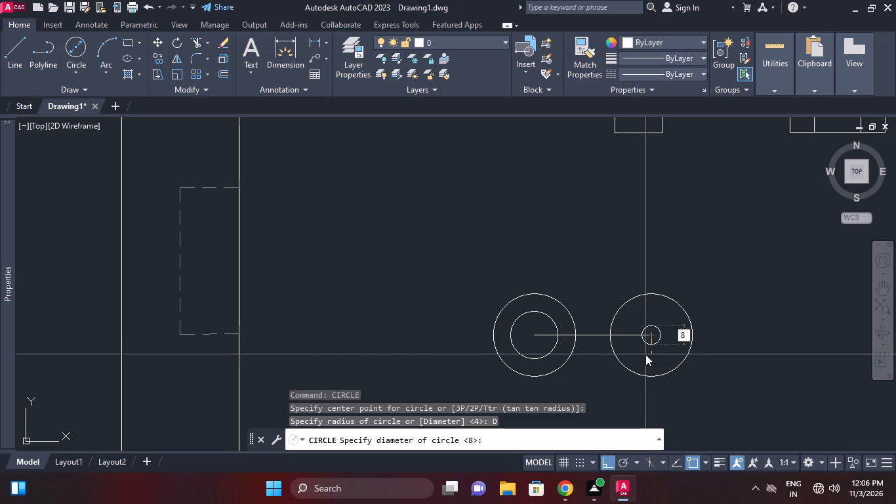
{"action": "key", "text": "Return"}
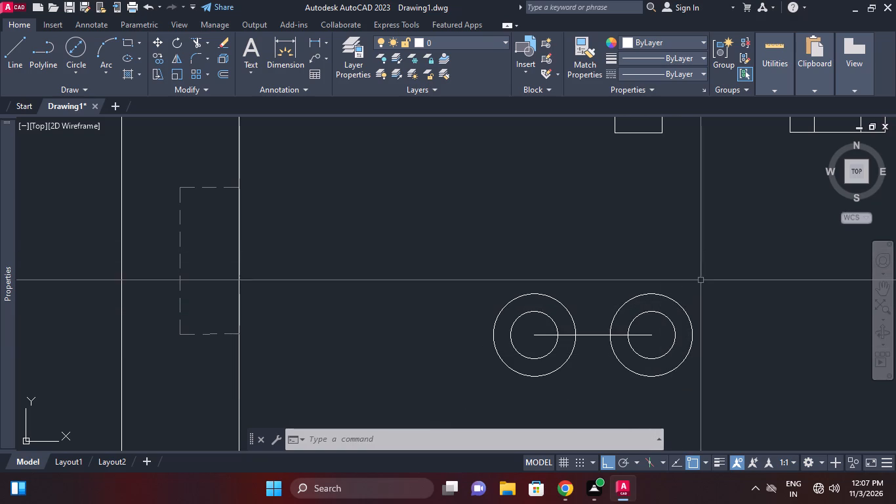
Connect the two outer circles with horizontal lines joining their top quadrants and their bottom quadrants.
{"action": "left_click", "coordinate": [13, 39]}
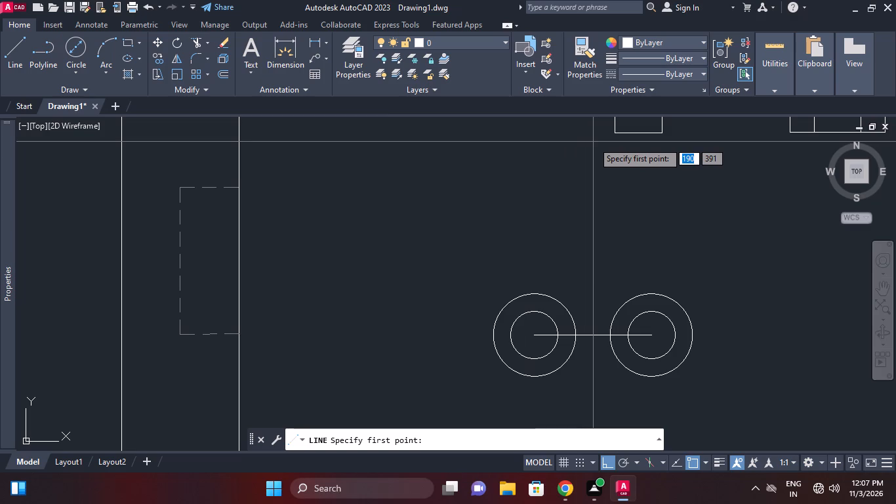
{"action": "left_click", "coordinate": [533, 291]}
{"action": "middle_click_drag", "start_coordinate": [612, 286], "coordinate": [600, 231]}
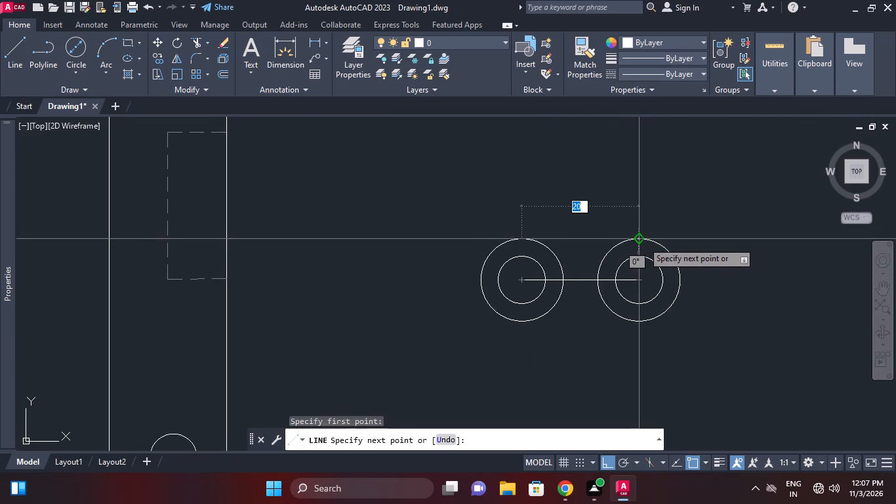
{"action": "left_click", "coordinate": [643, 241]}
{"action": "right_click", "coordinate": [642, 224]}
{"action": "left_click", "coordinate": [668, 234]}
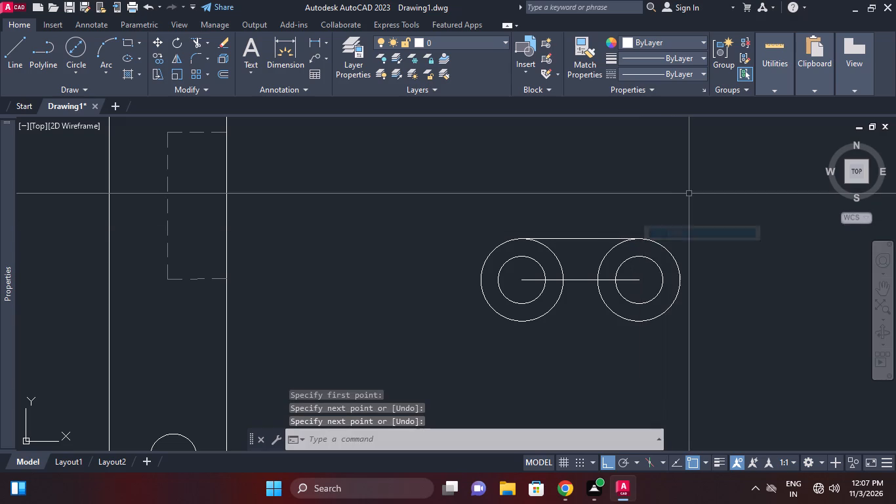
{"action": "right_click", "coordinate": [689, 194]}
{"action": "left_click", "coordinate": [696, 201]}
{"action": "middle_click_drag", "start_coordinate": [632, 275], "coordinate": [634, 236]}
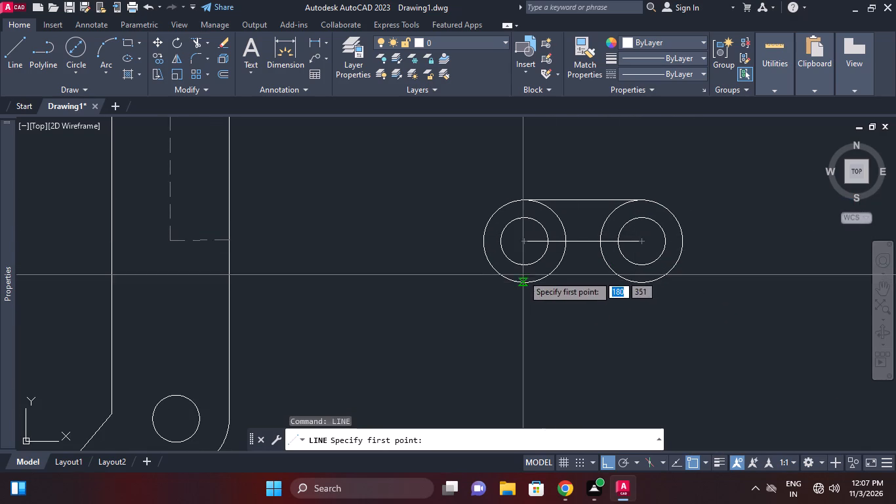
{"action": "left_click", "coordinate": [522, 280]}
{"action": "left_click", "coordinate": [641, 282]}
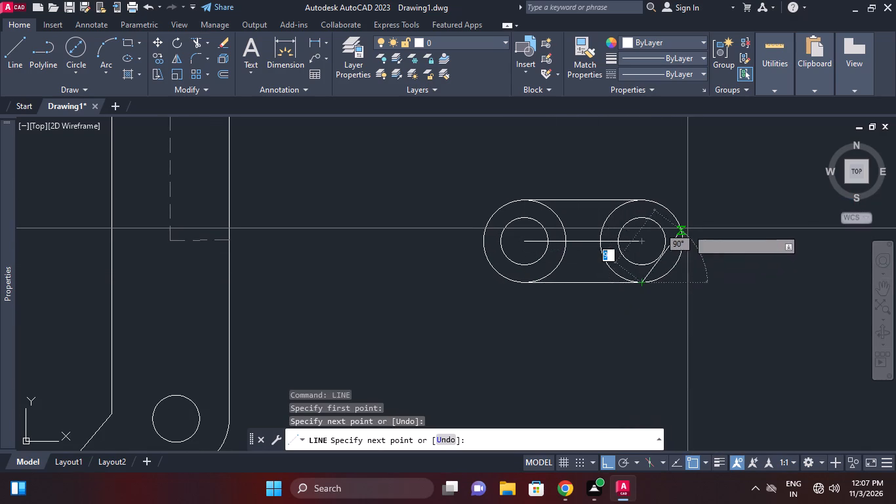
{"action": "right_click", "coordinate": [687, 228]}
{"action": "left_click", "coordinate": [707, 236]}
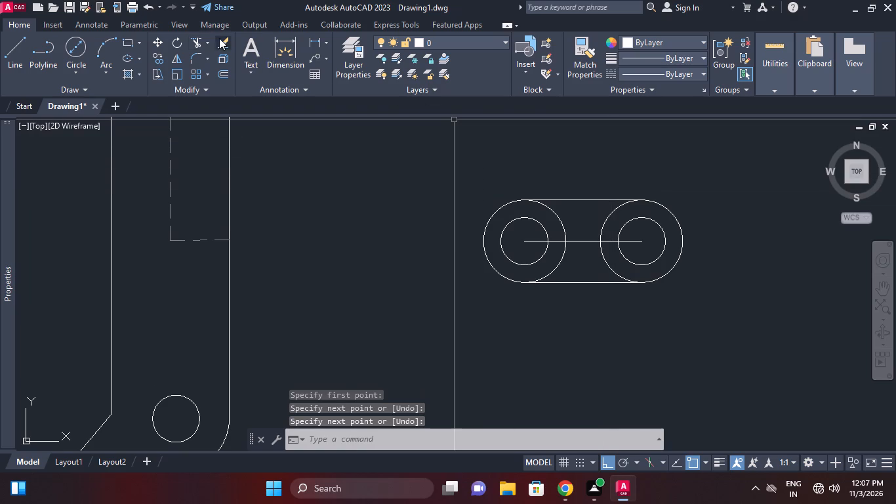
Trim away the inner-facing halves of both outer circles, using all objects as cutting edges, to leave a slot-shaped outline.
{"action": "left_click", "coordinate": [201, 38]}
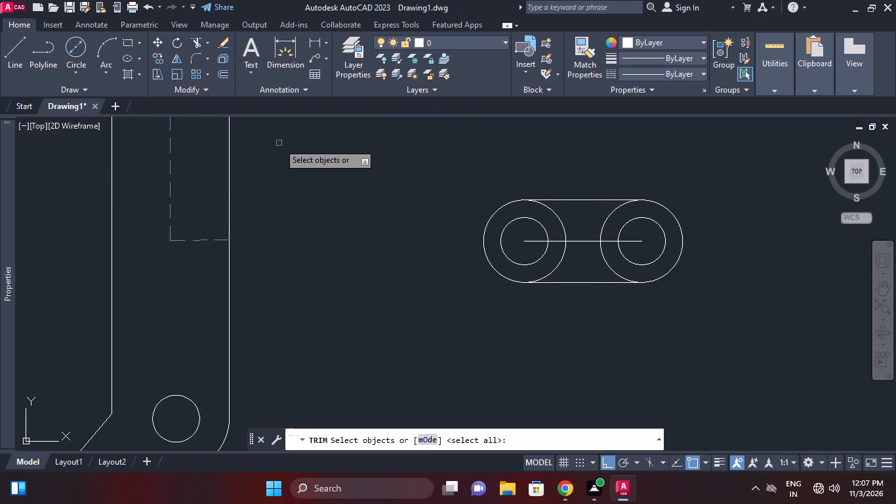
{"action": "right_click", "coordinate": [285, 165]}
{"action": "left_click", "coordinate": [327, 171]}
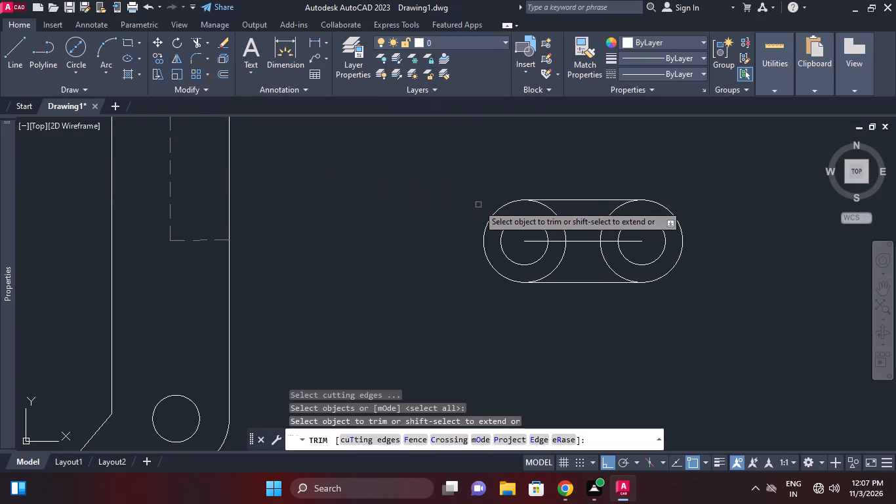
{"action": "left_click", "coordinate": [558, 260]}
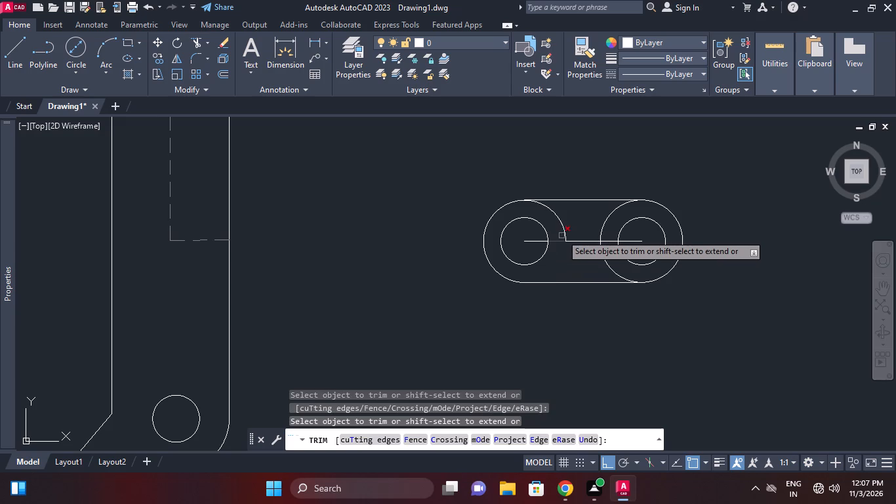
{"action": "left_click", "coordinate": [561, 230]}
{"action": "left_click", "coordinate": [606, 221]}
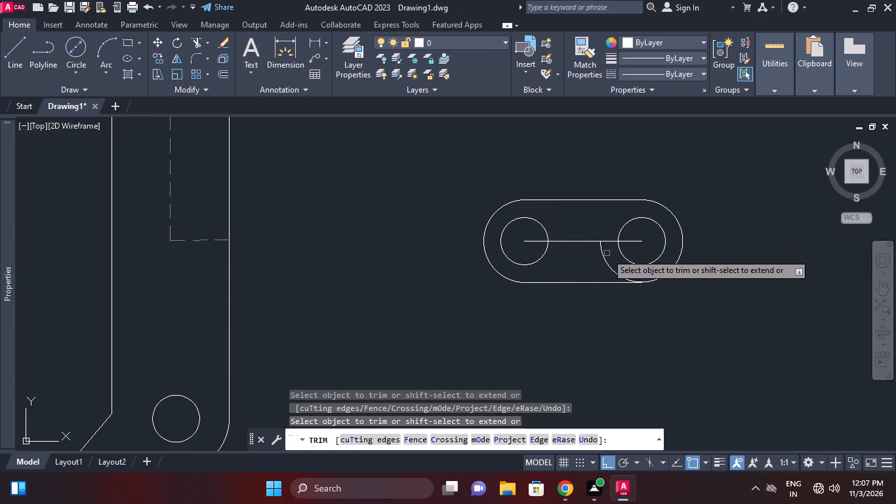
{"action": "left_click", "coordinate": [603, 255]}
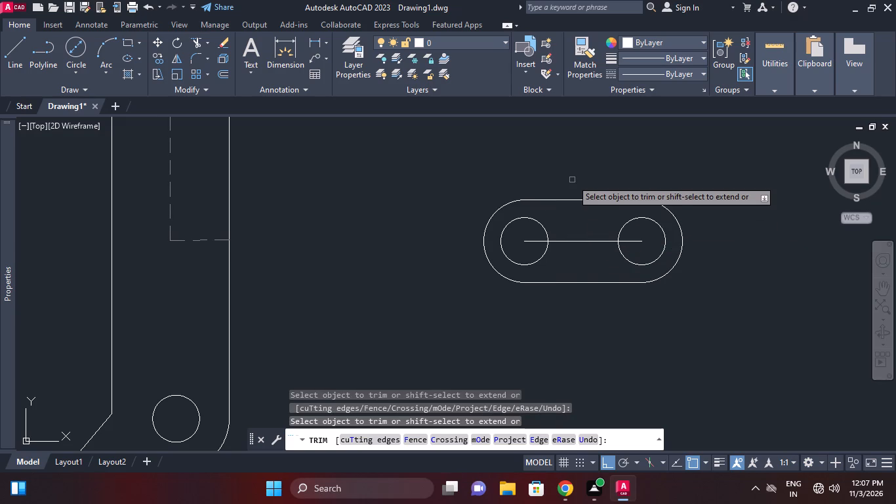
{"action": "right_click", "coordinate": [572, 180]}
{"action": "left_click", "coordinate": [607, 187]}
Erase the horizontal line joining the centres of the two holes.
{"action": "scroll", "coordinate": [601, 220], "scroll_direction": "down", "scroll_amount": 1}
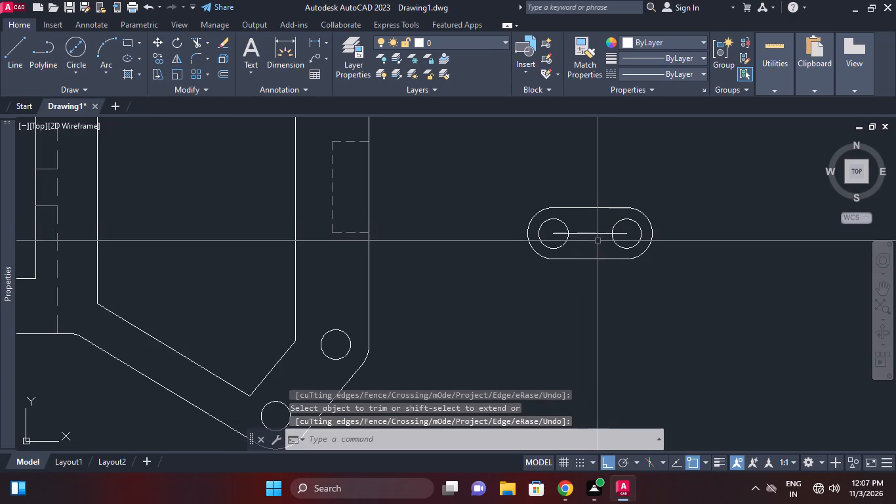
{"action": "left_click", "coordinate": [594, 257]}
{"action": "key", "text": "Escape"}
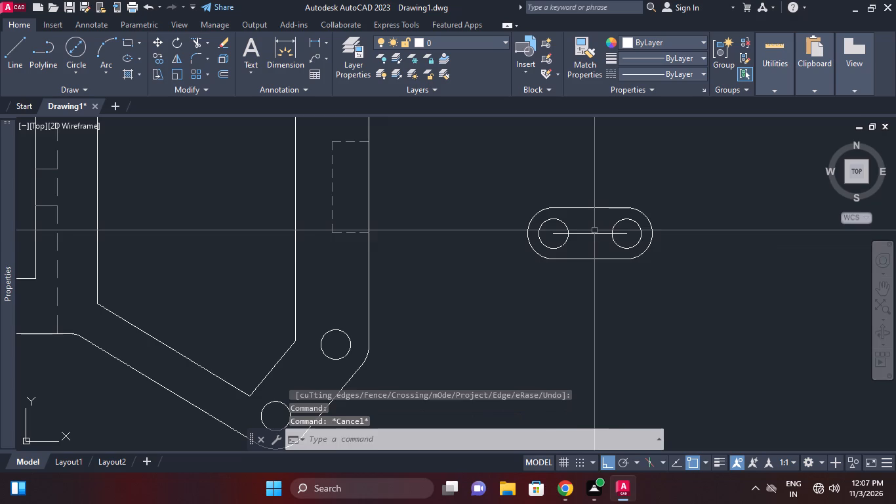
{"action": "left_click", "coordinate": [594, 230]}
{"action": "left_click", "coordinate": [593, 240]}
{"action": "right_click", "coordinate": [603, 194]}
{"action": "left_click", "coordinate": [621, 213]}
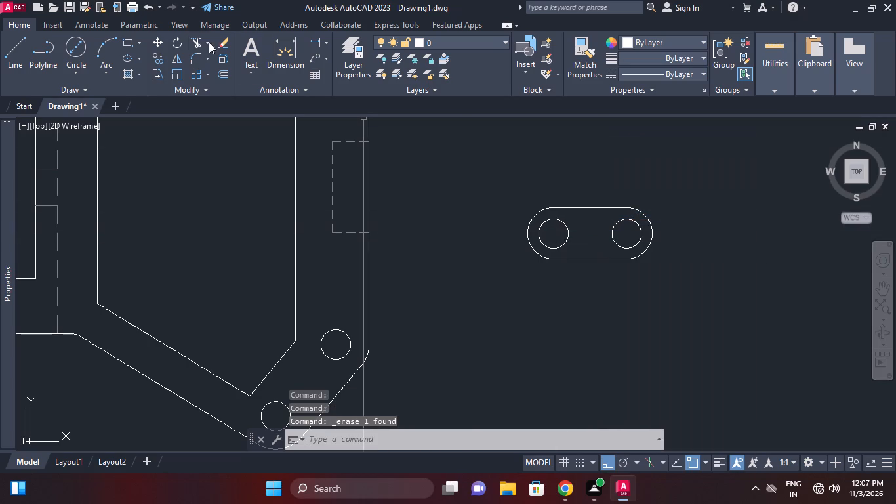
Offset both diameter-8 hole circles outward by 1 unit.
{"action": "left_click", "coordinate": [226, 71]}
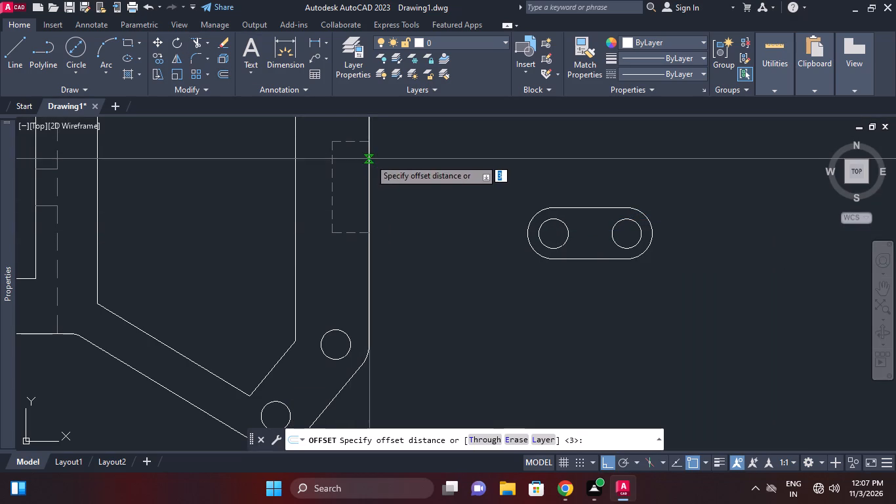
{"action": "key", "text": "1"}
{"action": "key", "text": "Return"}
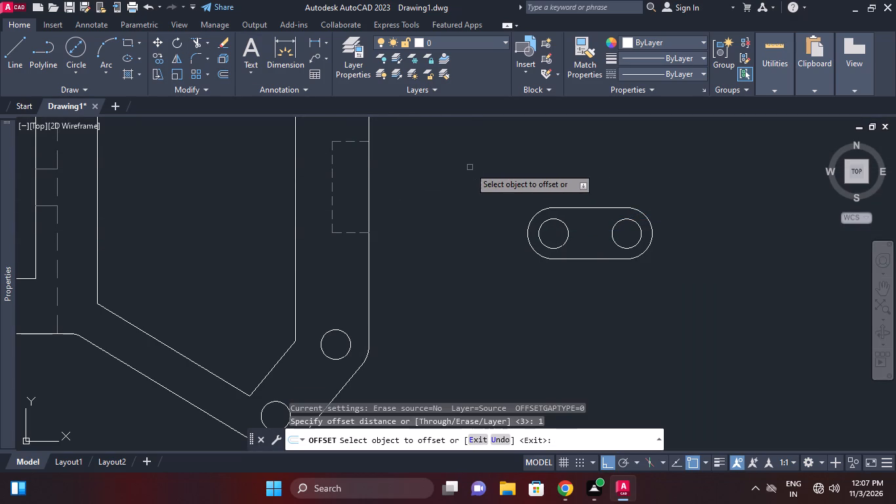
{"action": "scroll", "coordinate": [529, 211], "scroll_direction": "up", "scroll_amount": 2}
{"action": "left_click", "coordinate": [558, 236]}
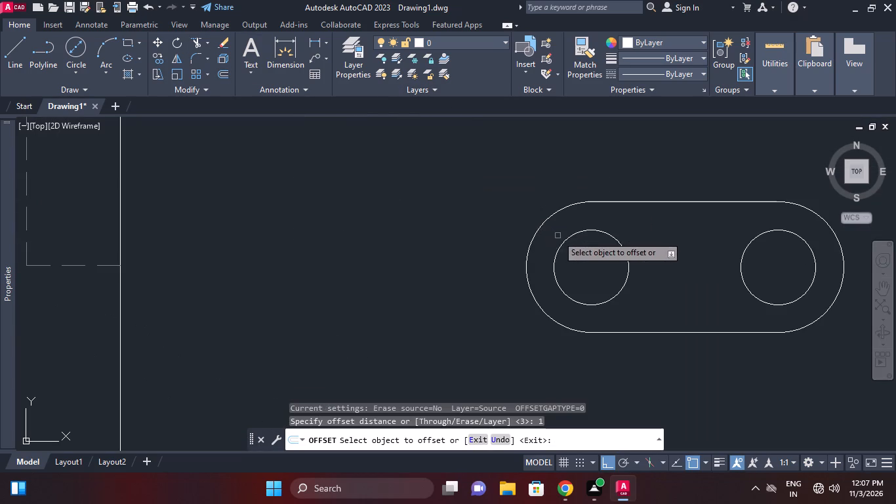
{"action": "left_click", "coordinate": [563, 243]}
{"action": "left_click", "coordinate": [561, 220]}
{"action": "left_click", "coordinate": [747, 247]}
{"action": "left_click", "coordinate": [733, 209]}
{"action": "right_click", "coordinate": [677, 154]}
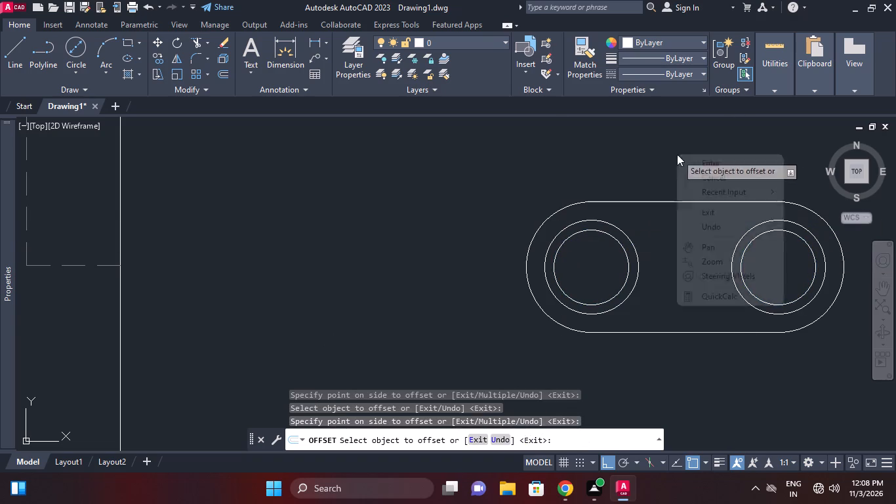
{"action": "left_click", "coordinate": [708, 165]}
Add centre marks to the outer offset circles of both holes in the slot-shaped link.
{"action": "right_click", "coordinate": [645, 148]}
{"action": "left_click", "coordinate": [694, 196]}
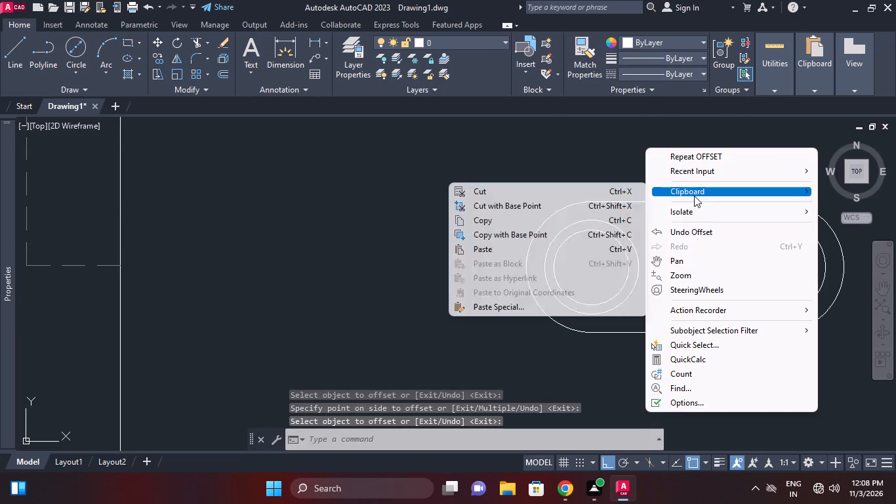
{"action": "left_click", "coordinate": [698, 177]}
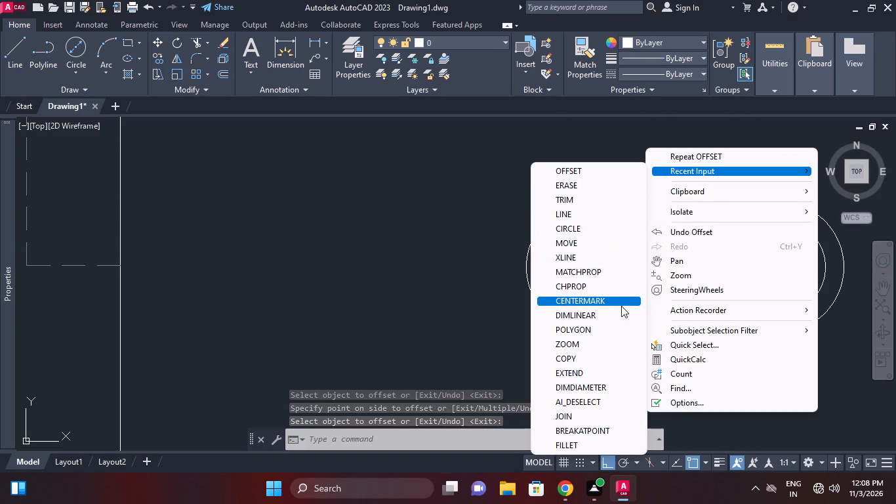
{"action": "left_click", "coordinate": [621, 304]}
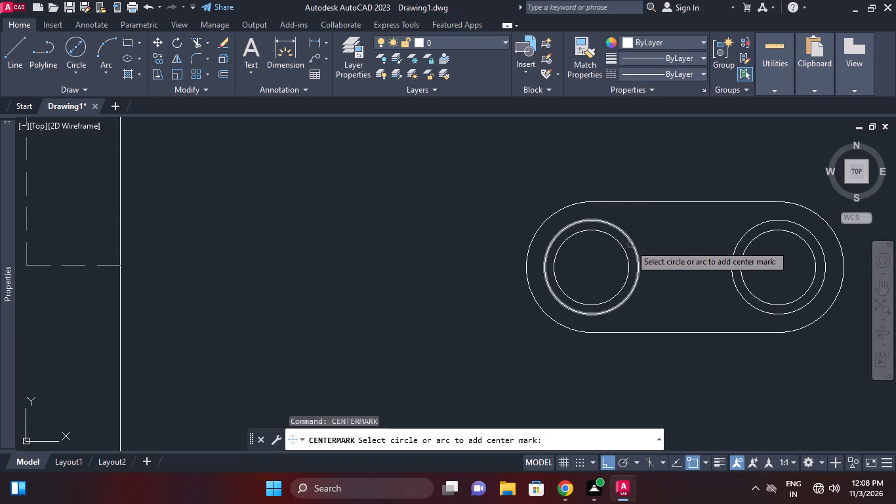
{"action": "left_click", "coordinate": [630, 245]}
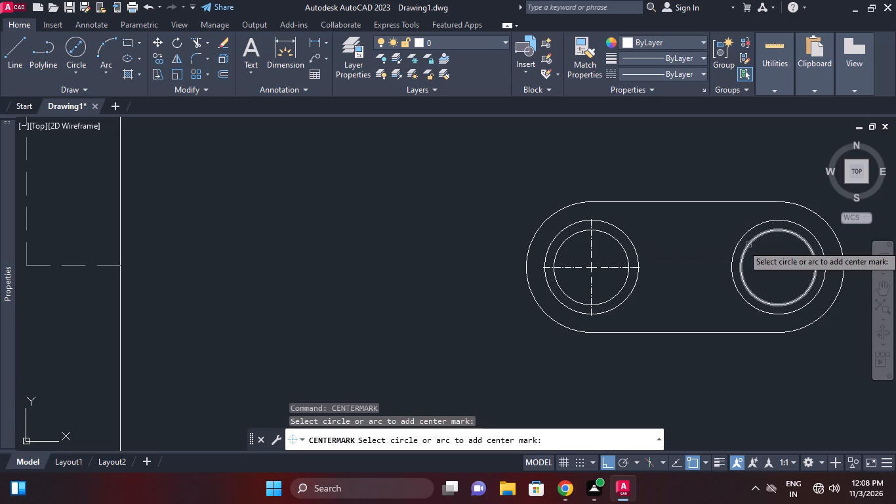
{"action": "left_click", "coordinate": [753, 229]}
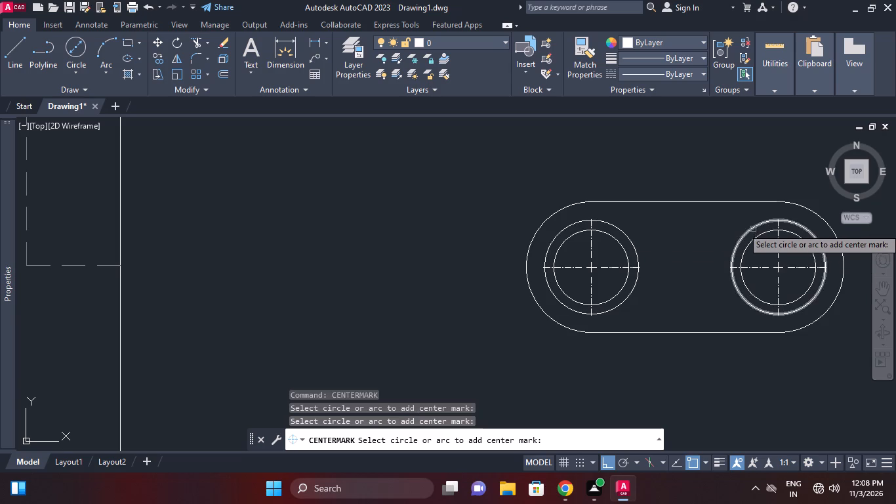
{"action": "right_click", "coordinate": [682, 171]}
Erase the outer offset circle around each of the link's two holes, keeping the centre marks.
{"action": "middle_click_drag", "start_coordinate": [701, 175], "coordinate": [569, 156]}
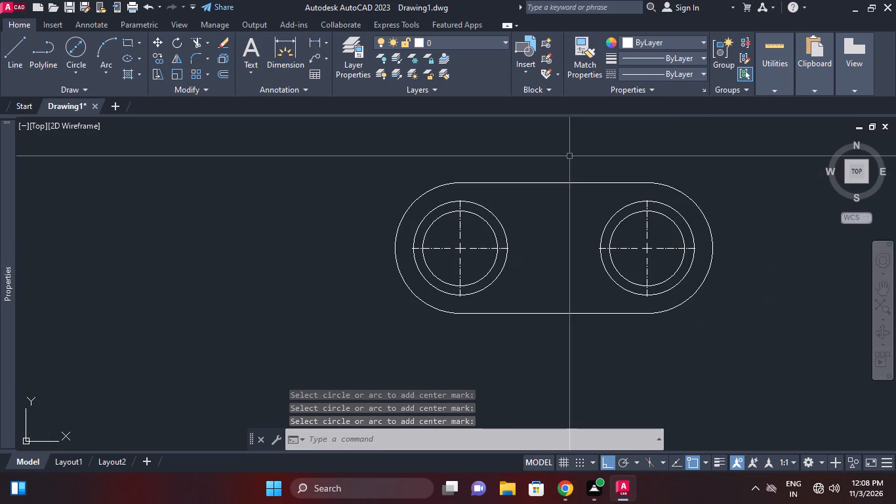
{"action": "middle_click_drag", "start_coordinate": [569, 156], "coordinate": [567, 143]}
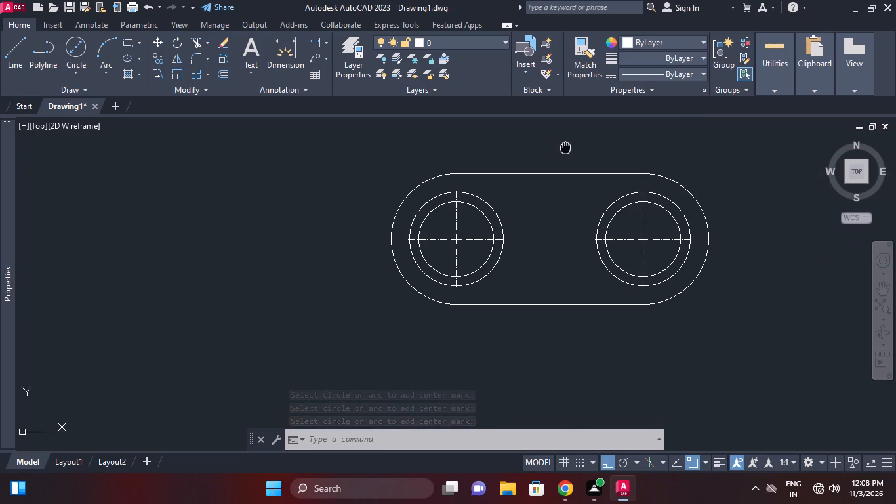
{"action": "middle_click_drag", "start_coordinate": [567, 143], "coordinate": [567, 143]}
{"action": "left_click", "coordinate": [489, 200]}
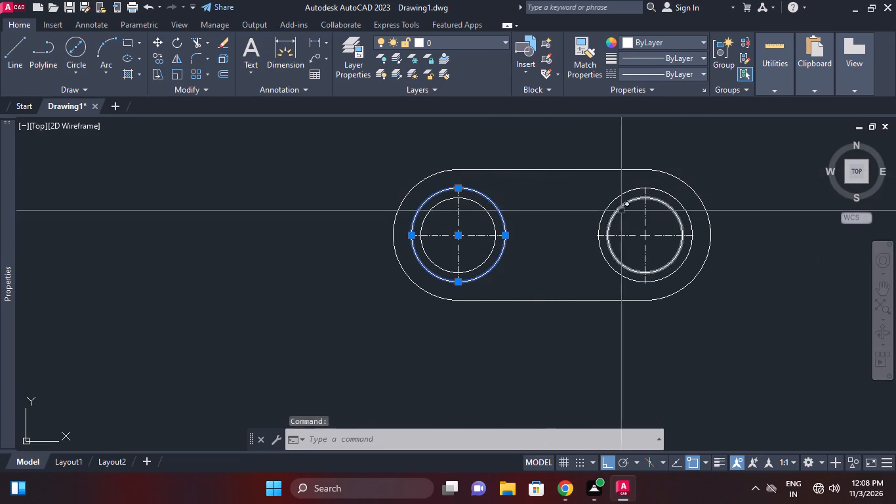
{"action": "right_click", "coordinate": [605, 199]}
{"action": "left_click", "coordinate": [649, 211]}
{"action": "left_click", "coordinate": [619, 197]}
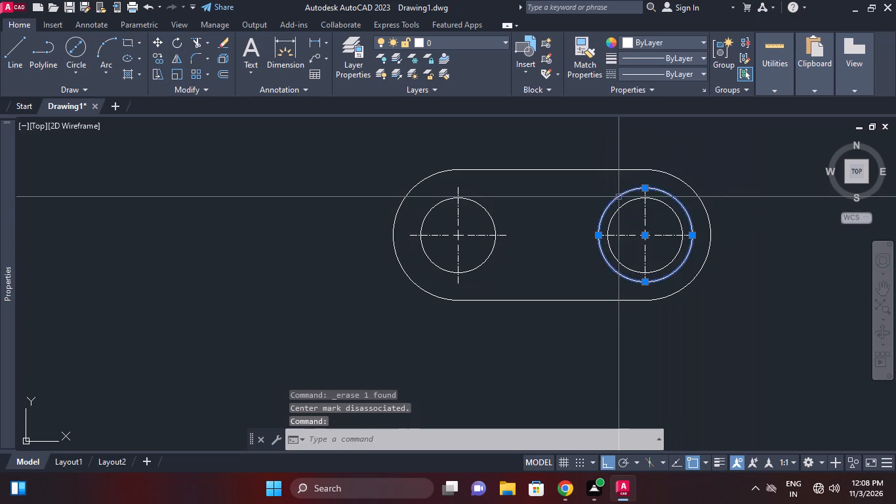
{"action": "right_click", "coordinate": [606, 177]}
{"action": "left_click", "coordinate": [620, 187]}
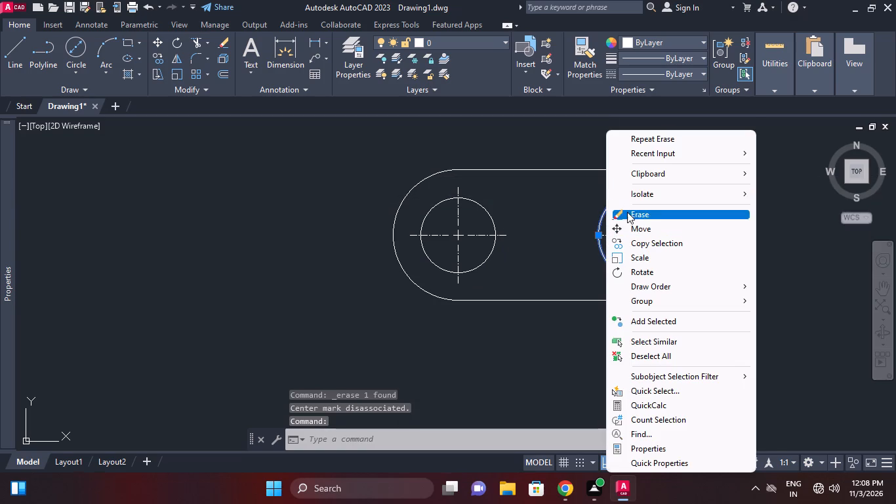
{"action": "left_click", "coordinate": [627, 212]}
Change the colour of both hole centre marks in the link to Red.
{"action": "left_click", "coordinate": [627, 234]}
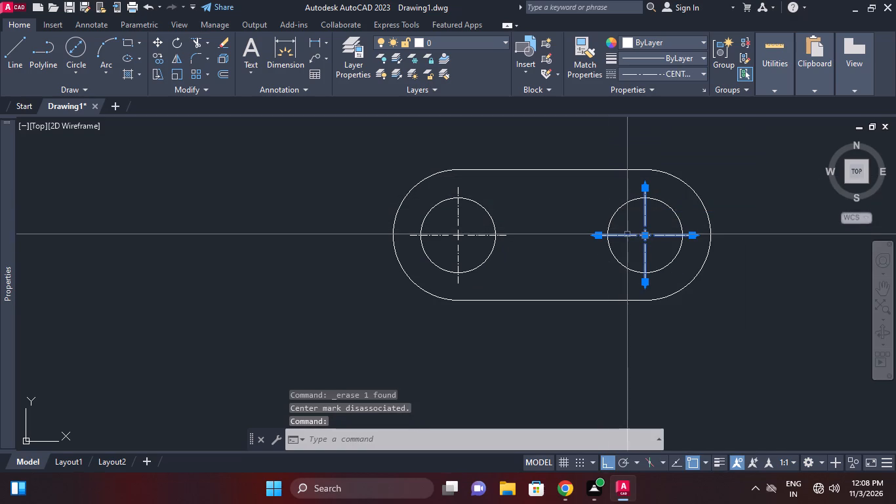
{"action": "left_click", "coordinate": [493, 234]}
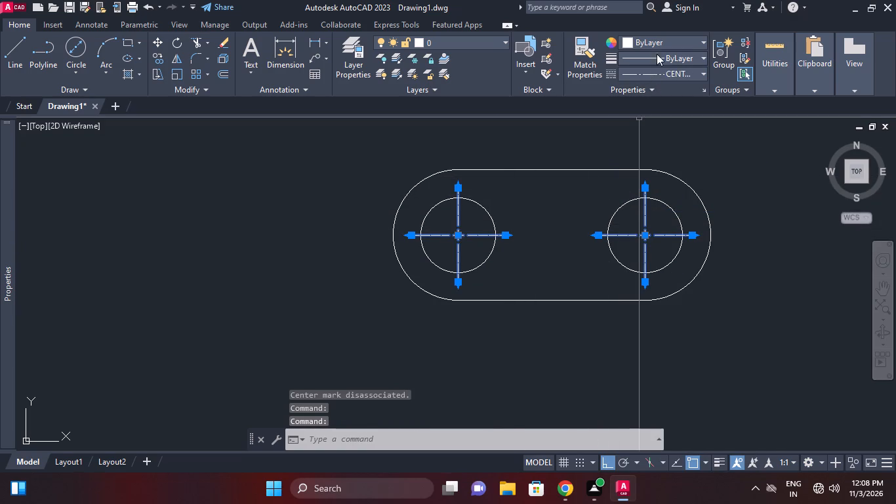
{"action": "left_click", "coordinate": [659, 45]}
{"action": "left_click", "coordinate": [628, 169]}
{"action": "right_click", "coordinate": [517, 136]}
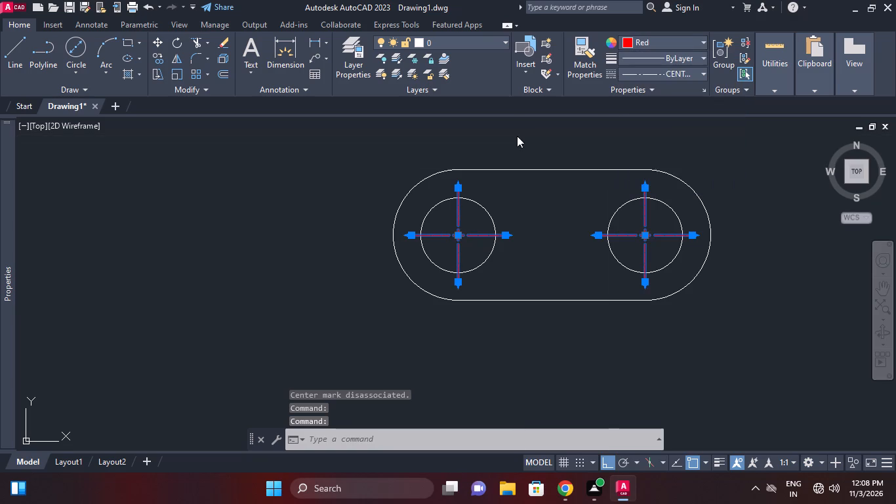
{"action": "left_click", "coordinate": [593, 354]}
Draw vertical construction lines through the leftmost and rightmost points of the link's rounded ends.
{"action": "scroll", "coordinate": [569, 283], "scroll_direction": "down", "scroll_amount": 1}
{"action": "middle_click_drag", "start_coordinate": [569, 283], "coordinate": [529, 258]}
{"action": "scroll", "coordinate": [535, 261], "scroll_direction": "down", "scroll_amount": 1}
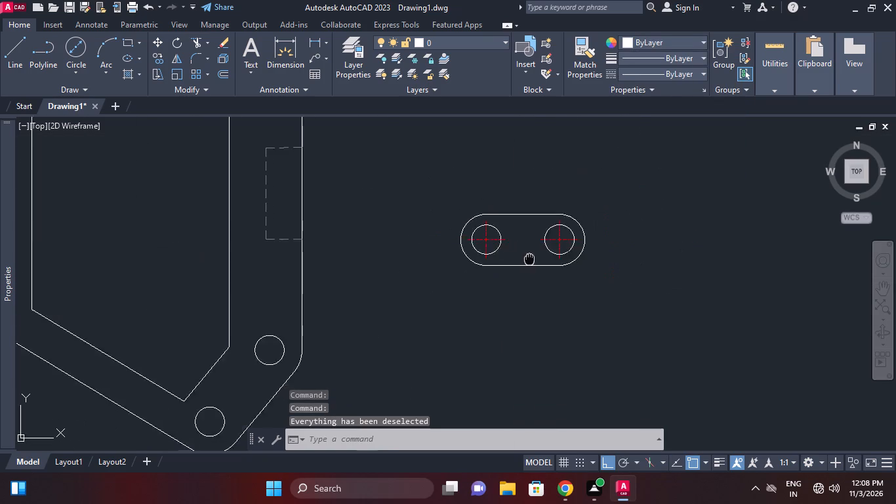
{"action": "scroll", "coordinate": [529, 258], "scroll_direction": "down", "scroll_amount": 1}
{"action": "middle_click_drag", "start_coordinate": [529, 258], "coordinate": [529, 257]}
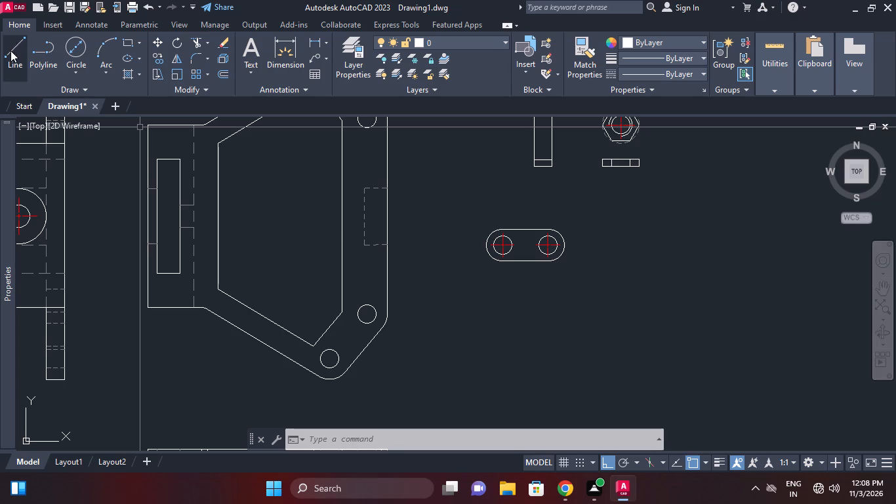
{"action": "left_click", "coordinate": [80, 90]}
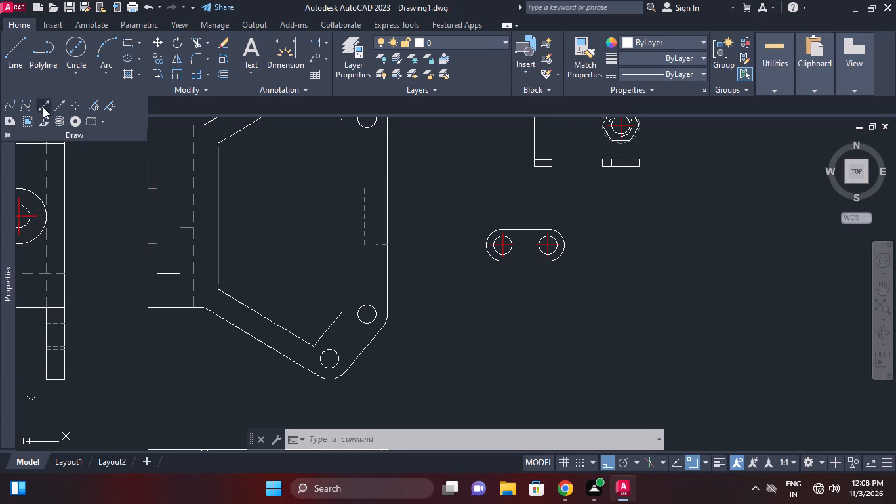
{"action": "left_click", "coordinate": [43, 107]}
{"action": "left_click", "coordinate": [449, 440]}
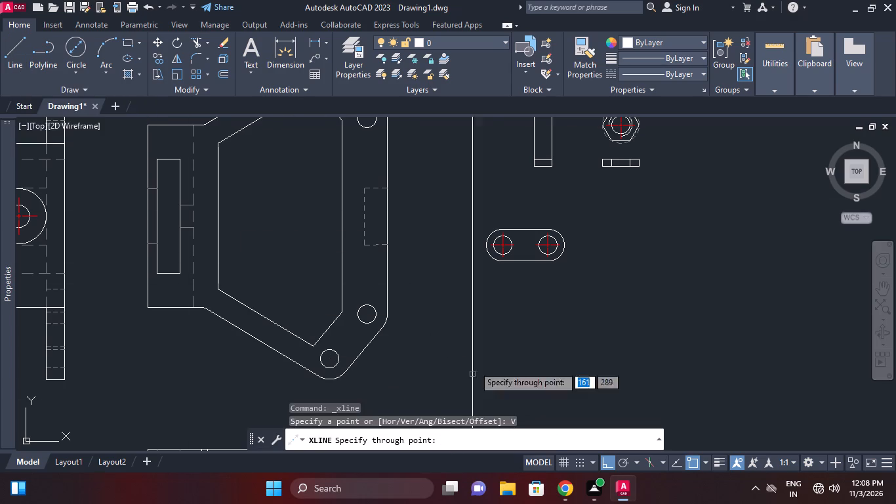
{"action": "left_click", "coordinate": [485, 243]}
{"action": "scroll", "coordinate": [534, 246], "scroll_direction": "up", "scroll_amount": 1}
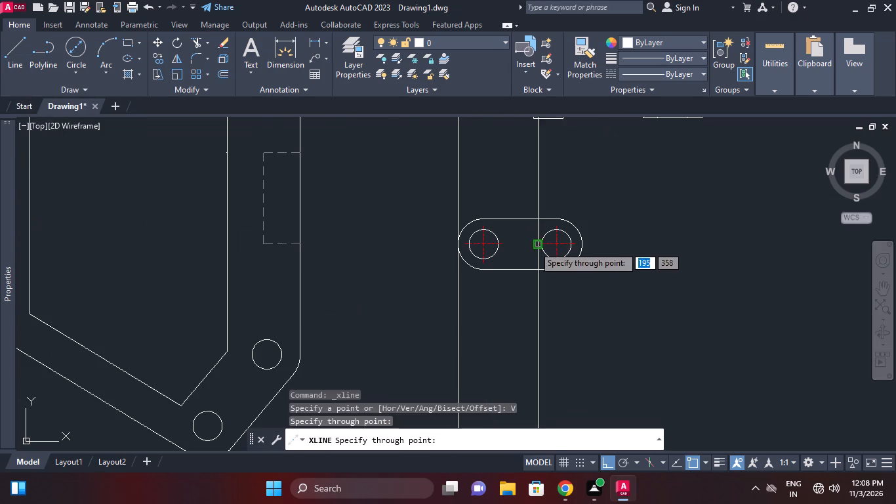
{"action": "left_click", "coordinate": [583, 242]}
{"action": "right_click", "coordinate": [609, 221]}
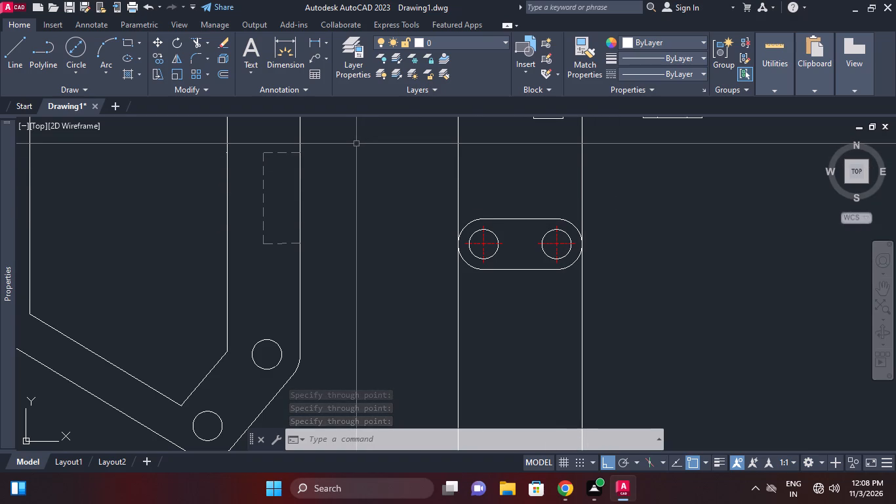
Draw a horizontal line below the link, spanning between the two vertical construction lines.
{"action": "left_click", "coordinate": [13, 56]}
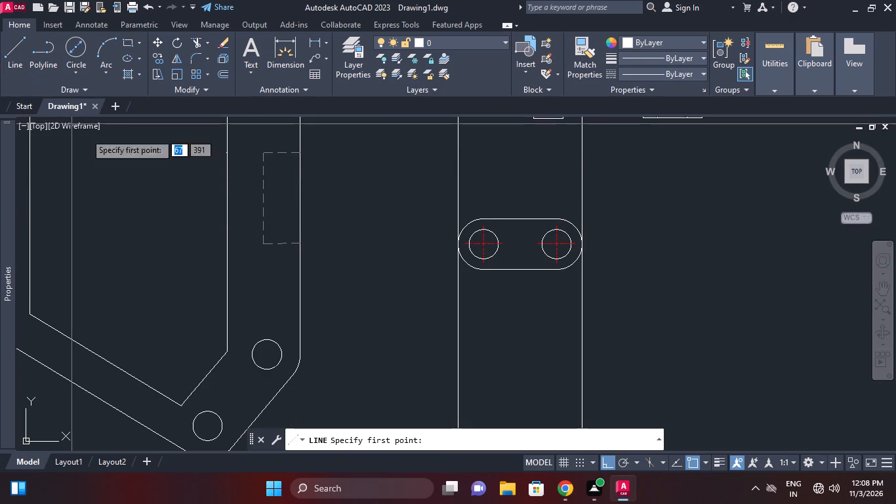
{"action": "middle_click_drag", "start_coordinate": [339, 193], "coordinate": [338, 153]}
{"action": "left_click", "coordinate": [455, 268]}
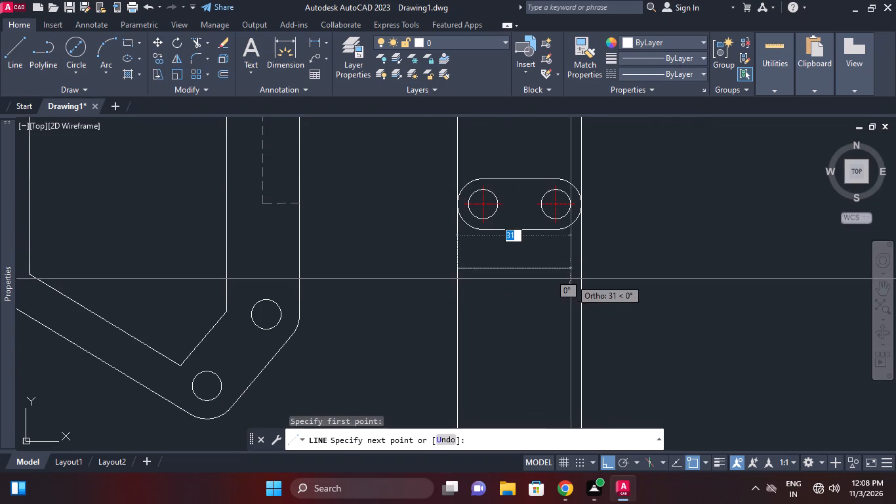
{"action": "left_click", "coordinate": [582, 270]}
{"action": "right_click", "coordinate": [619, 249]}
{"action": "left_click", "coordinate": [628, 253]}
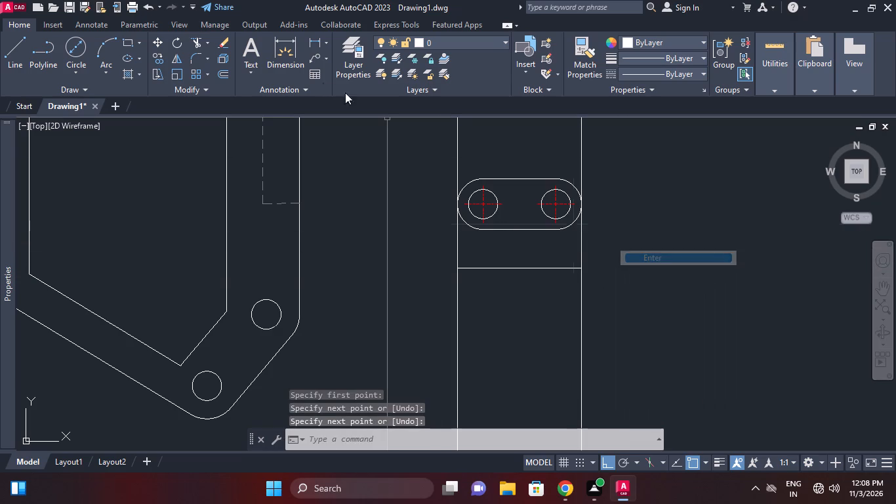
Offset the horizontal line below the link downward by 5 units.
{"action": "left_click", "coordinate": [218, 71]}
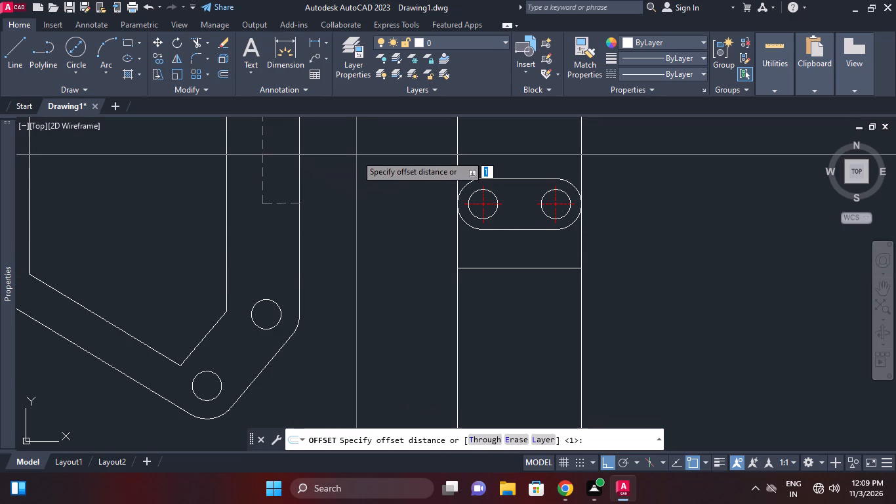
{"action": "key", "text": "5"}
{"action": "key", "text": "Return"}
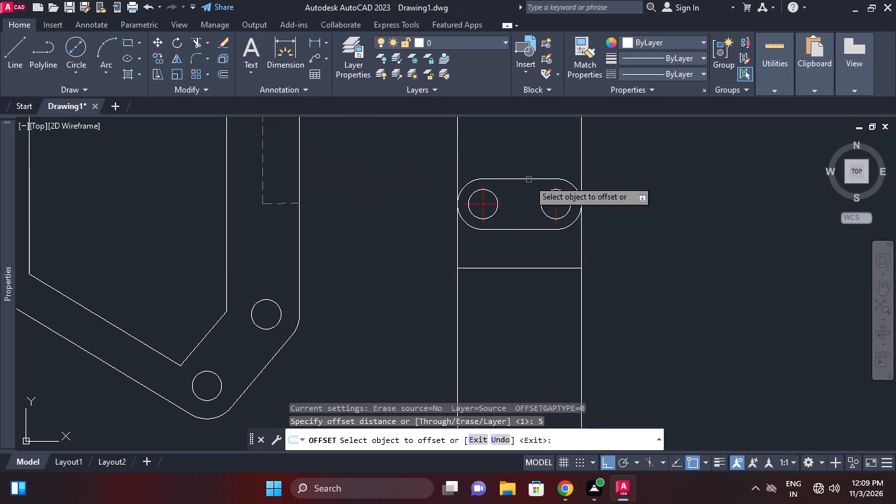
{"action": "left_click", "coordinate": [521, 269]}
{"action": "left_click", "coordinate": [521, 289]}
{"action": "right_click", "coordinate": [651, 266]}
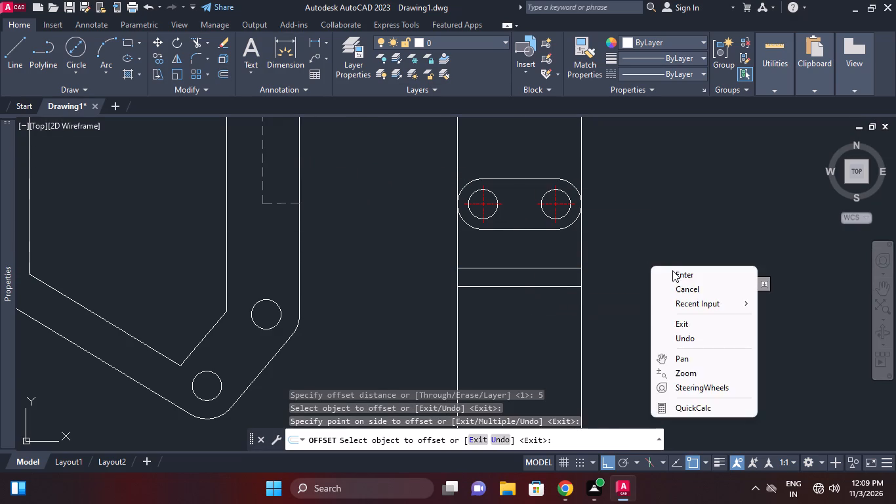
{"action": "left_click", "coordinate": [672, 270]}
Copy the right-hand vertical construction line onto the vertical axes of both link holes.
{"action": "scroll", "coordinate": [606, 245], "scroll_direction": "up", "scroll_amount": 2}
{"action": "left_click", "coordinate": [592, 247]}
{"action": "left_click", "coordinate": [524, 247]}
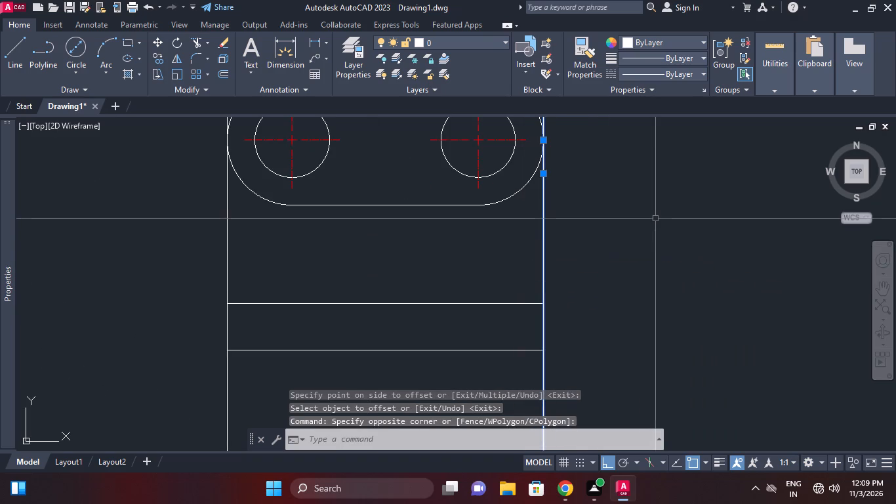
{"action": "right_click", "coordinate": [655, 219]}
{"action": "left_click", "coordinate": [680, 244]}
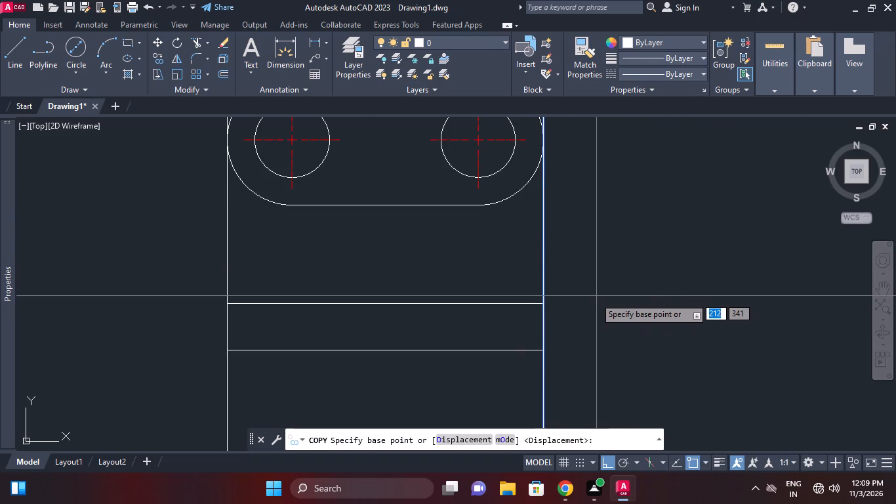
{"action": "left_click", "coordinate": [543, 302]}
{"action": "left_click", "coordinate": [481, 190]}
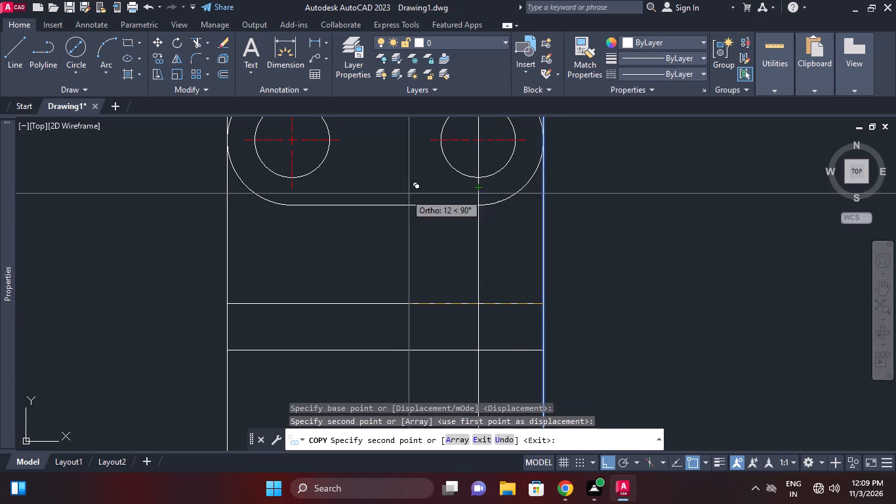
{"action": "left_click", "coordinate": [289, 189]}
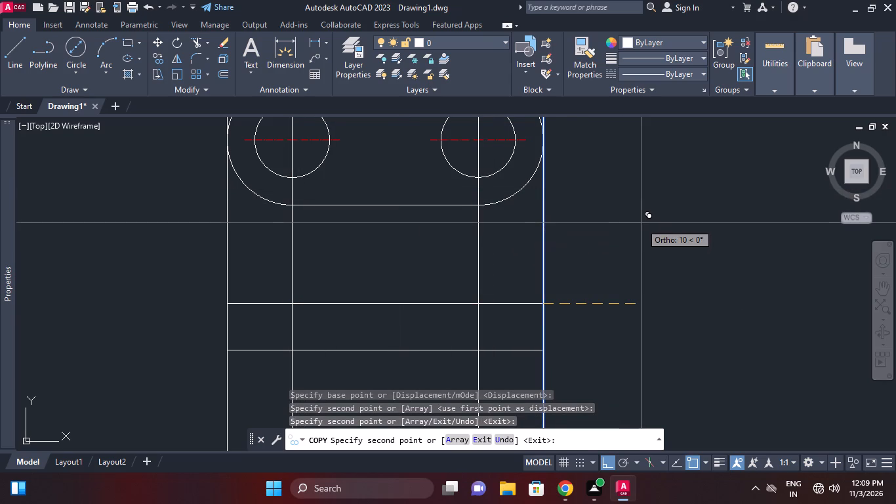
{"action": "key", "text": "Escape"}
Trim the four vertical construction lines between the link and its edge view, and below the edge view.
{"action": "scroll", "coordinate": [629, 240], "scroll_direction": "down", "scroll_amount": 1}
{"action": "middle_click", "coordinate": [629, 240]}
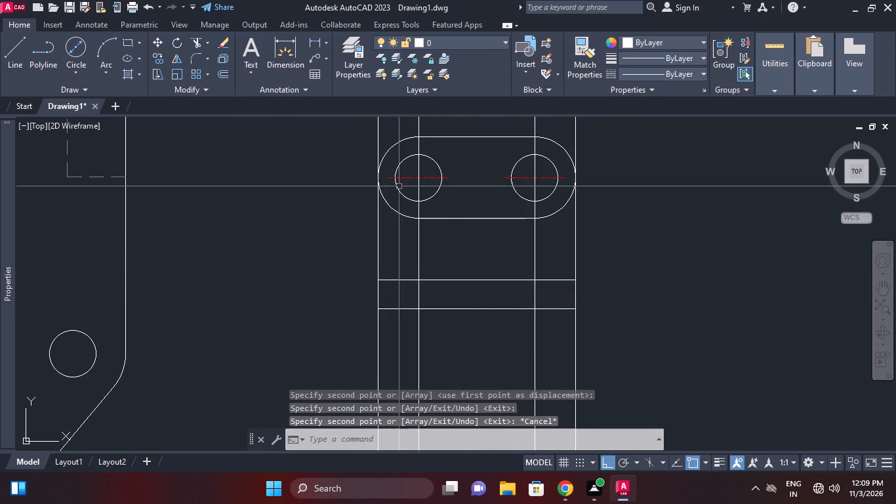
{"action": "left_click", "coordinate": [193, 41]}
{"action": "right_click", "coordinate": [232, 167]}
{"action": "left_click", "coordinate": [258, 175]}
{"action": "left_click", "coordinate": [291, 238]}
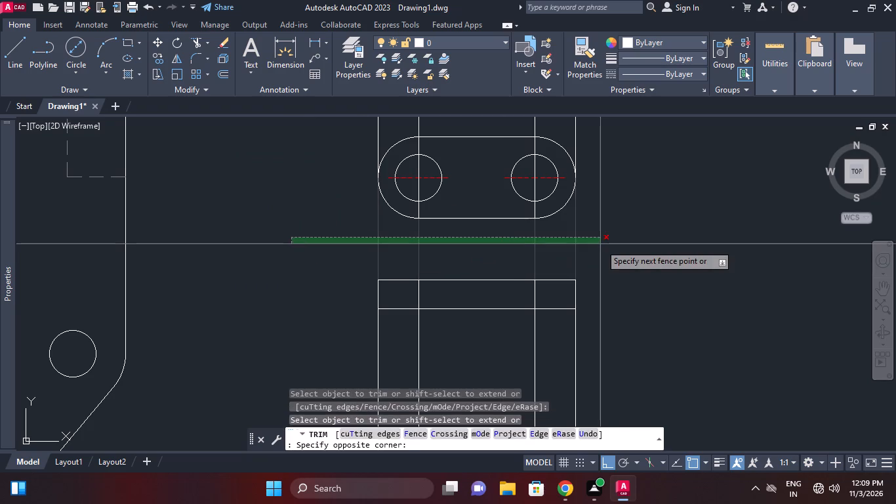
{"action": "left_click", "coordinate": [600, 244]}
{"action": "middle_click_drag", "start_coordinate": [584, 261], "coordinate": [597, 190]}
{"action": "left_click_drag", "start_coordinate": [640, 293], "coordinate": [626, 288]}
{"action": "left_click", "coordinate": [216, 266]}
{"action": "right_click", "coordinate": [229, 244]}
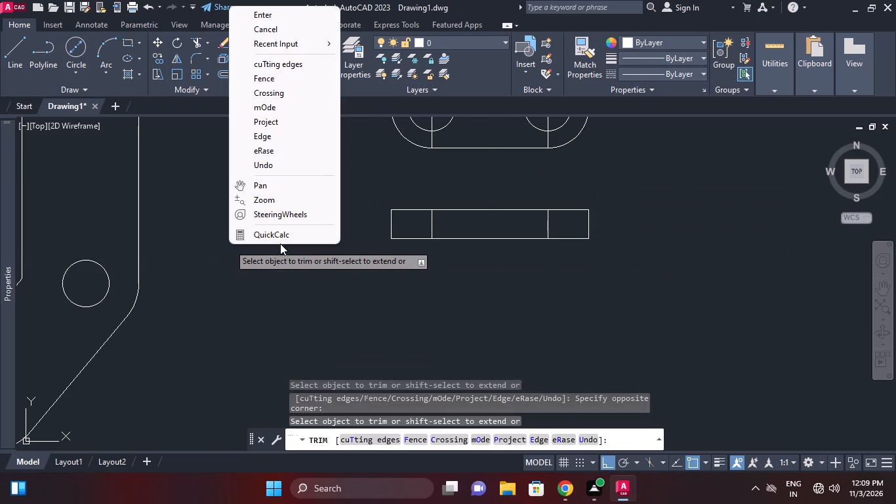
{"action": "left_click", "coordinate": [256, 26]}
Erase the four leftover construction line pieces running upward through the link.
{"action": "scroll", "coordinate": [407, 207], "scroll_direction": "down", "scroll_amount": 2}
{"action": "middle_click_drag", "start_coordinate": [407, 217], "coordinate": [407, 254]}
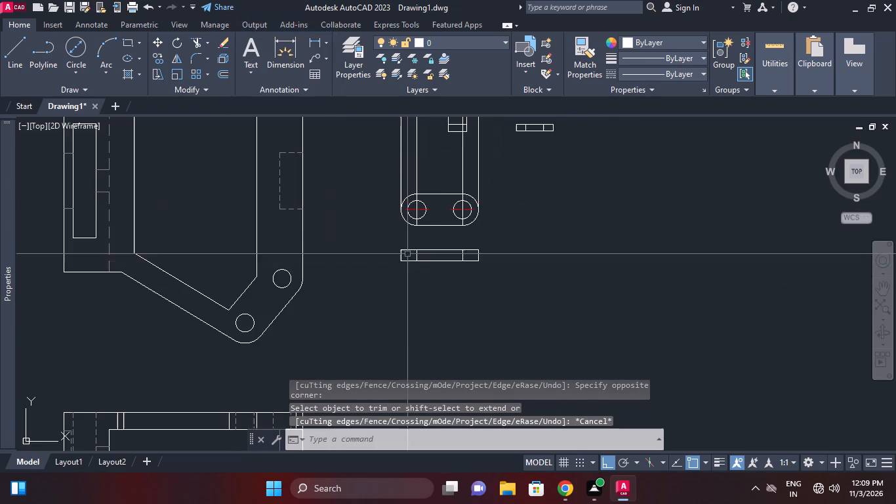
{"action": "scroll", "coordinate": [462, 204], "scroll_direction": "up", "scroll_amount": 2}
{"action": "middle_click_drag", "start_coordinate": [472, 186], "coordinate": [473, 226]}
{"action": "left_click_drag", "start_coordinate": [508, 176], "coordinate": [501, 175]}
{"action": "left_click", "coordinate": [272, 161]}
{"action": "right_click", "coordinate": [272, 161]}
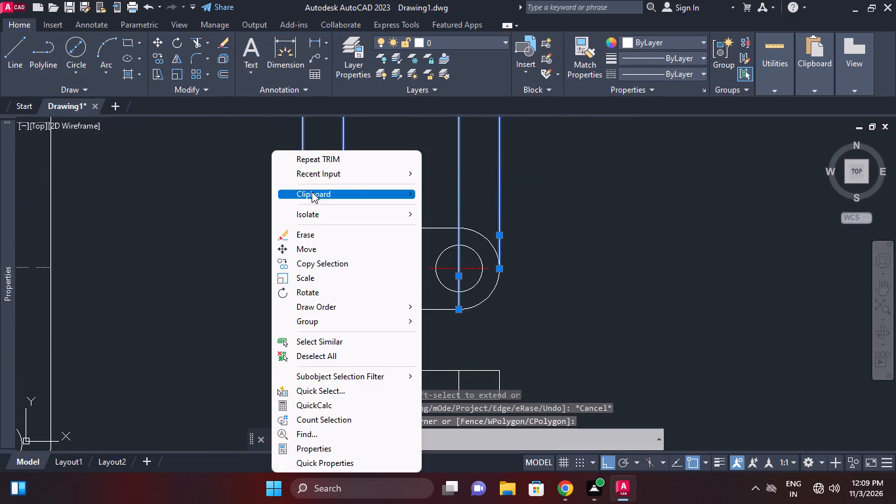
{"action": "left_click", "coordinate": [311, 226]}
{"action": "left_click", "coordinate": [317, 235]}
{"action": "scroll", "coordinate": [353, 231], "scroll_direction": "down", "scroll_amount": 3}
{"action": "middle_click", "coordinate": [355, 236]}
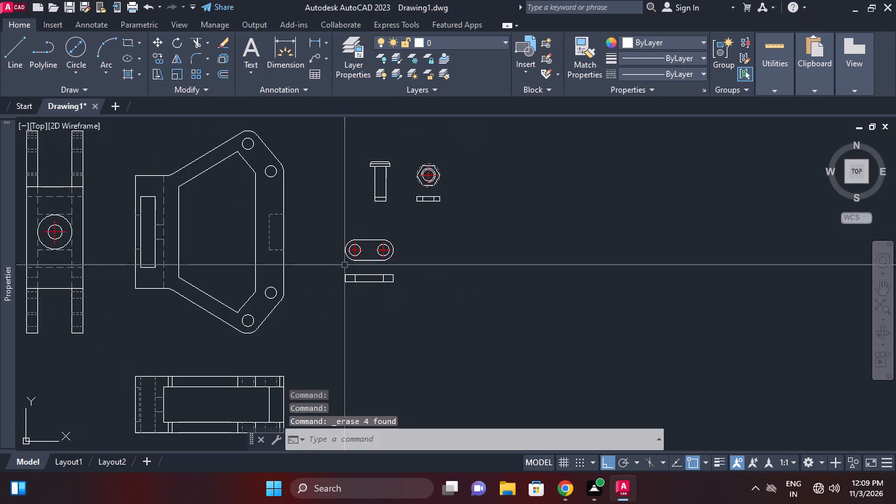
Move the link's rectangular edge view straight up, closer to the two-hole link.
{"action": "scroll", "coordinate": [340, 271], "scroll_direction": "up", "scroll_amount": 2}
{"action": "left_click", "coordinate": [333, 272]}
{"action": "left_click", "coordinate": [508, 314]}
{"action": "right_click", "coordinate": [493, 300]}
{"action": "left_click", "coordinate": [529, 252]}
{"action": "left_click", "coordinate": [531, 291]}
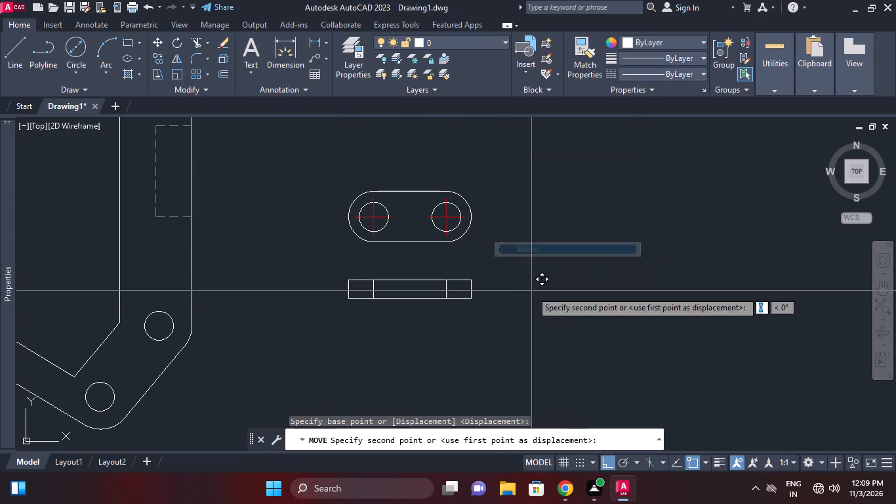
{"action": "left_click", "coordinate": [529, 274]}
Draw a 50-unit horizontal line in the empty space beside the link, level with its hole centres.
{"action": "scroll", "coordinate": [532, 249], "scroll_direction": "down", "scroll_amount": 1}
{"action": "middle_click_drag", "start_coordinate": [528, 253], "coordinate": [441, 257]}
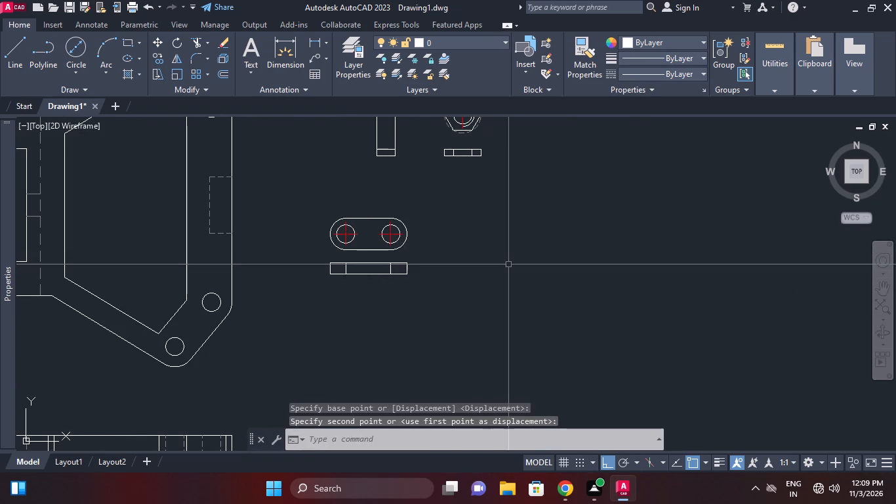
{"action": "left_click", "coordinate": [24, 40]}
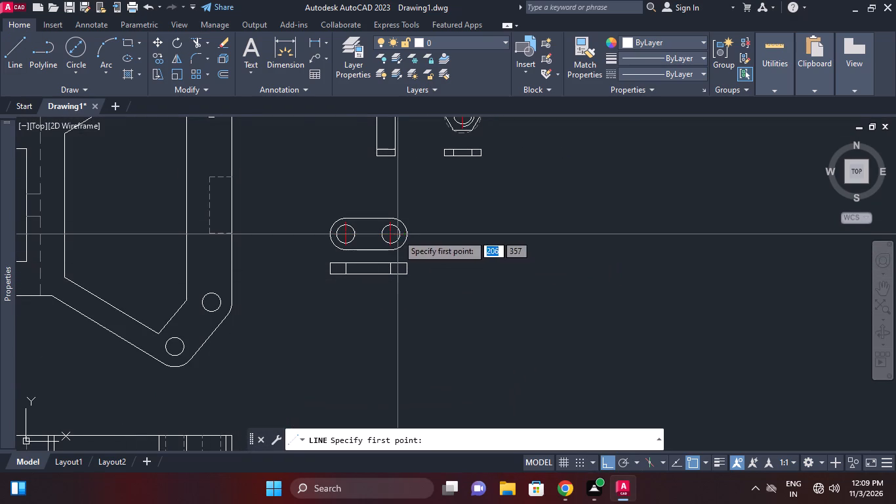
{"action": "left_click", "coordinate": [481, 234]}
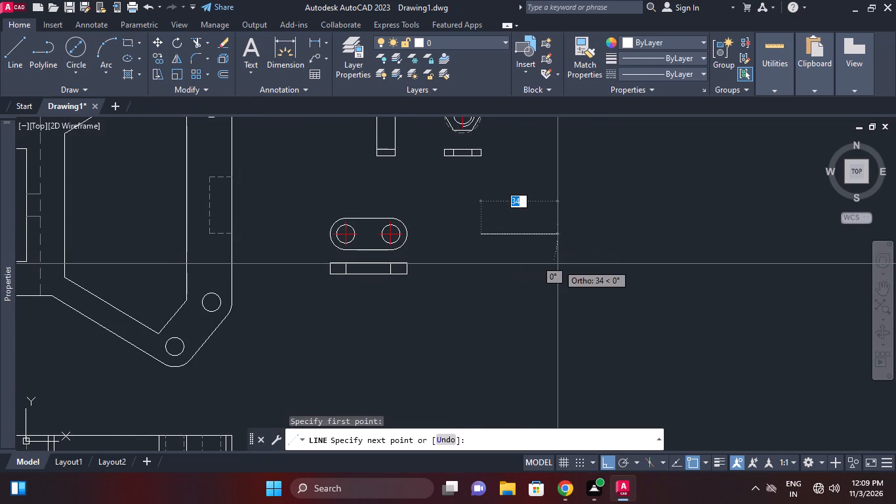
{"action": "type", "text": "50"}
{"action": "key", "text": "Return"}
{"action": "key", "text": "Return"}
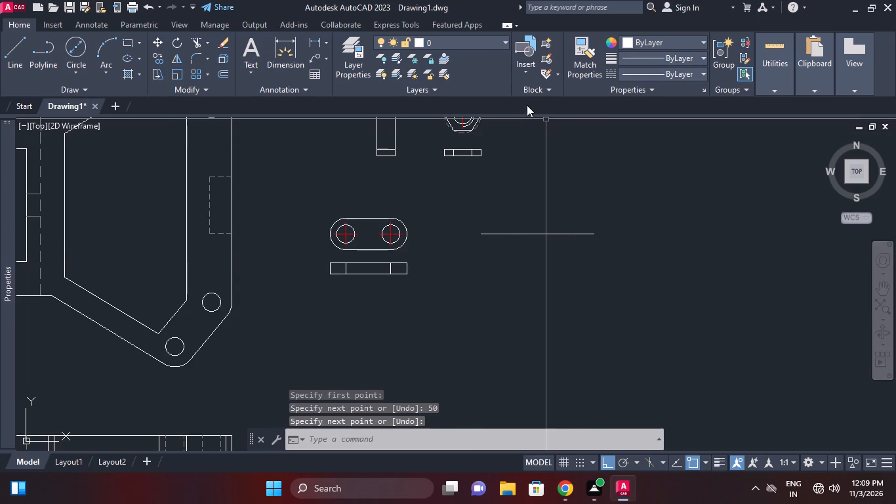
Draw an 8-diameter circle centred on each end of the new horizontal line.
{"action": "left_click", "coordinate": [82, 38]}
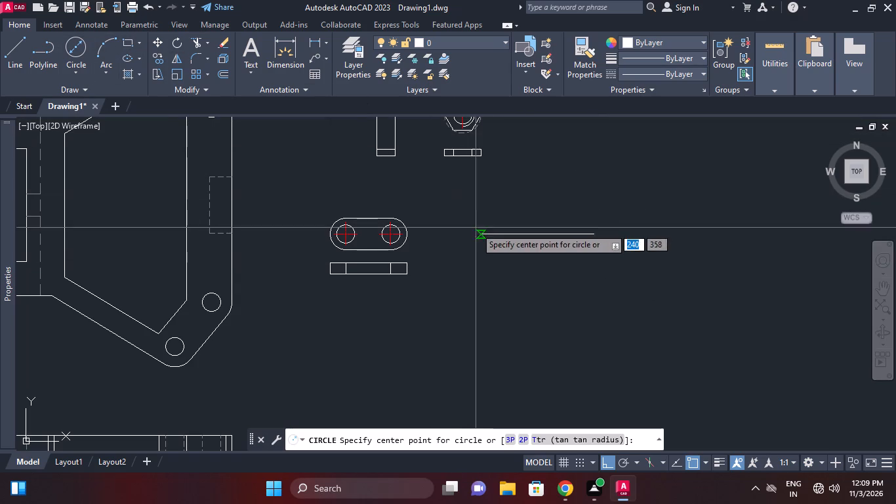
{"action": "left_click", "coordinate": [482, 234]}
{"action": "key", "text": "8"}
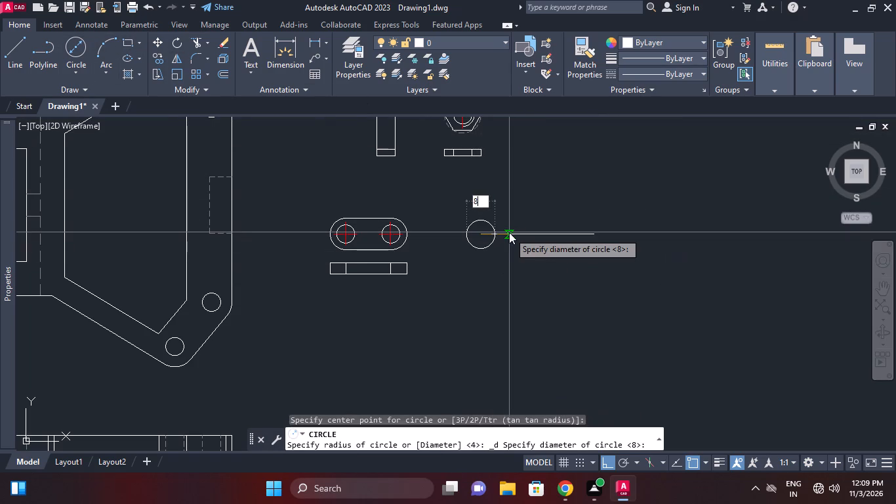
{"action": "key", "text": "Return"}
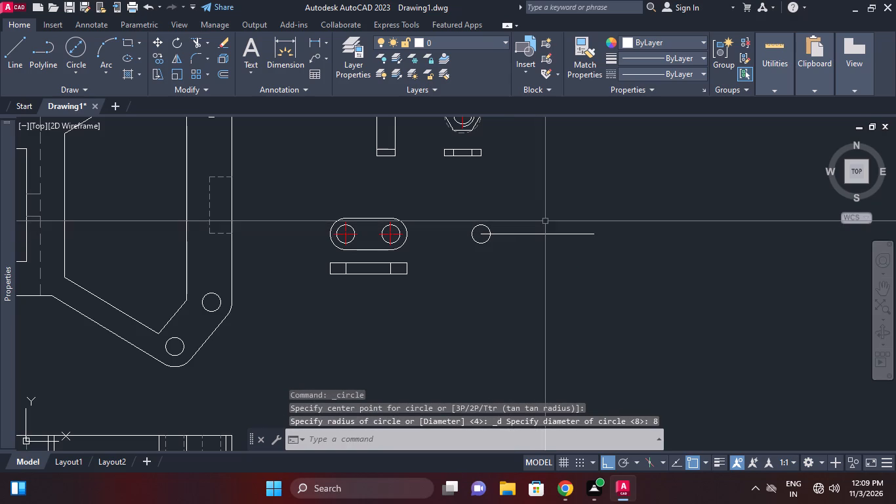
{"action": "right_click", "coordinate": [545, 221]}
{"action": "left_click", "coordinate": [570, 218]}
{"action": "left_click", "coordinate": [594, 234]}
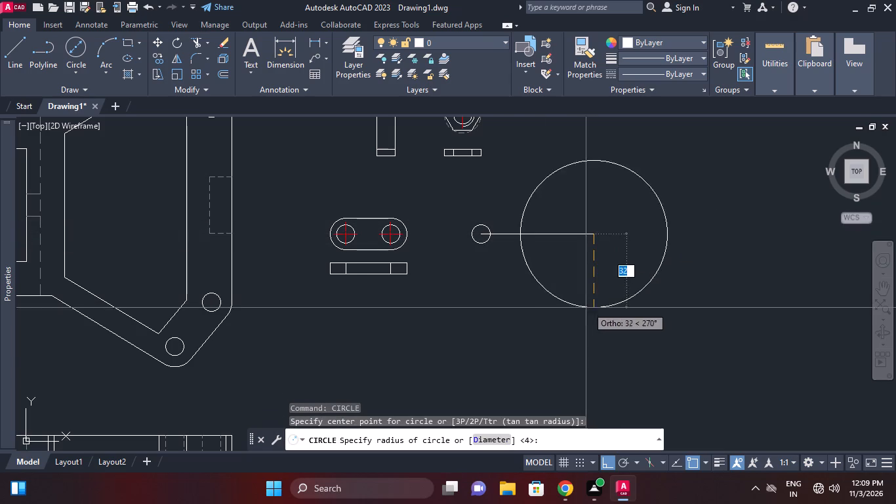
{"action": "left_click", "coordinate": [482, 434]}
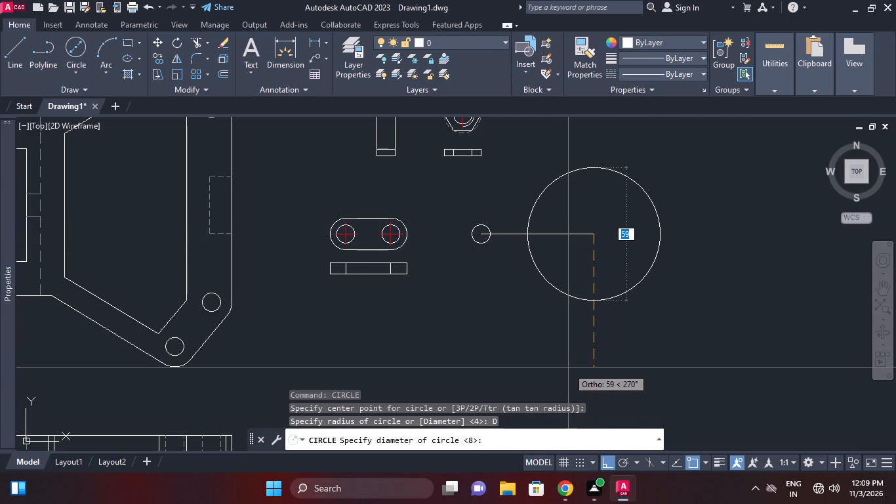
{"action": "key", "text": "8"}
{"action": "key", "text": "Return"}
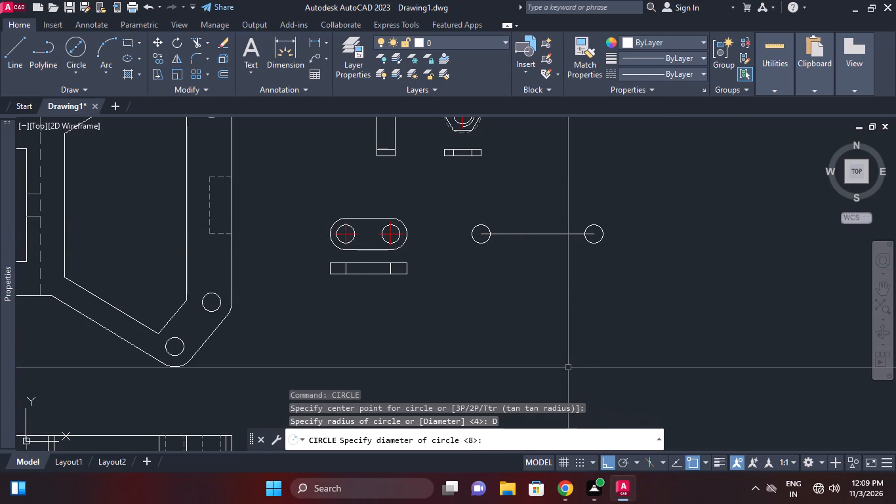
Draw a 7.5-radius circle concentric with the small circle at the line's left end.
{"action": "key", "text": "Return"}
{"action": "scroll", "coordinate": [441, 214], "scroll_direction": "up", "scroll_amount": 1}
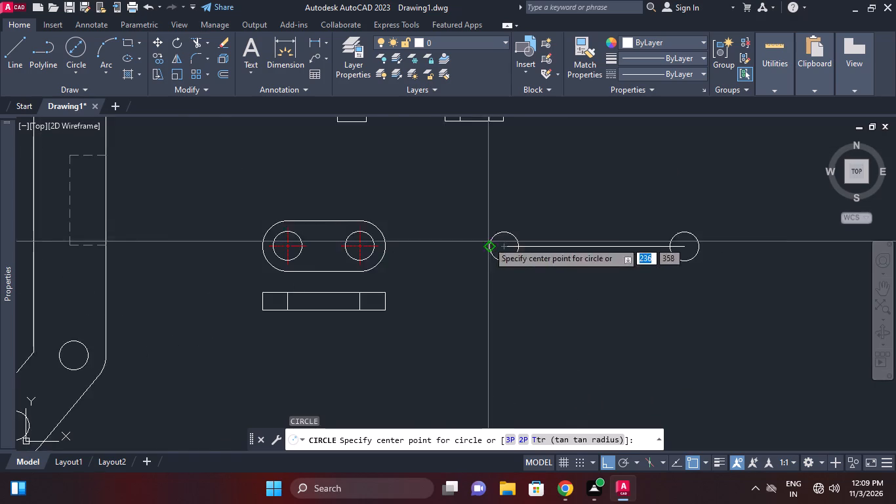
{"action": "scroll", "coordinate": [488, 241], "scroll_direction": "up", "scroll_amount": 1}
{"action": "left_click", "coordinate": [510, 251]}
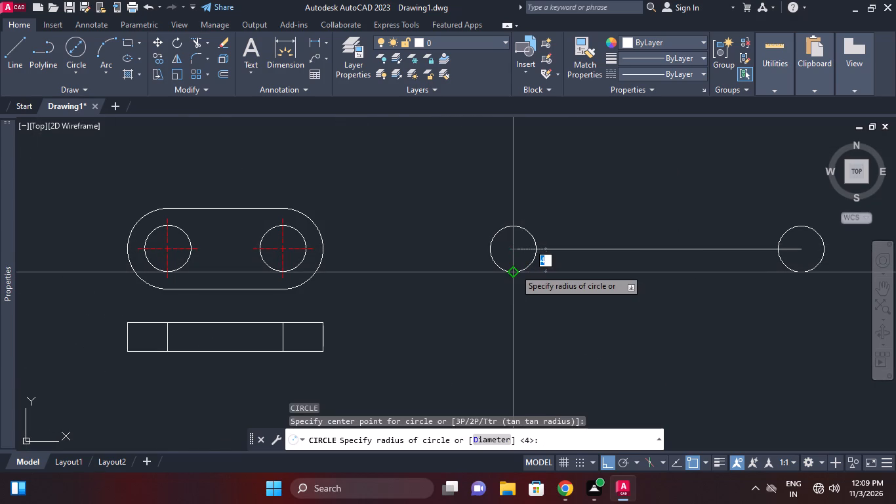
{"action": "type", "text": "7.5"}
{"action": "key", "text": "Return"}
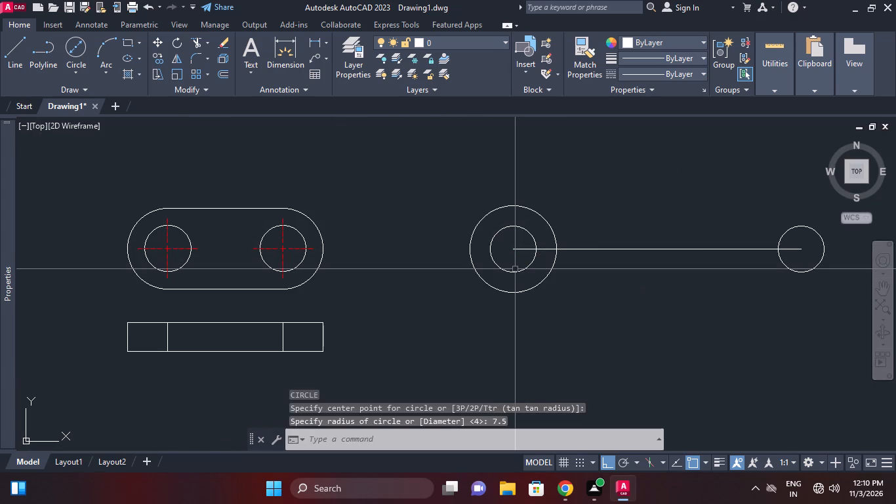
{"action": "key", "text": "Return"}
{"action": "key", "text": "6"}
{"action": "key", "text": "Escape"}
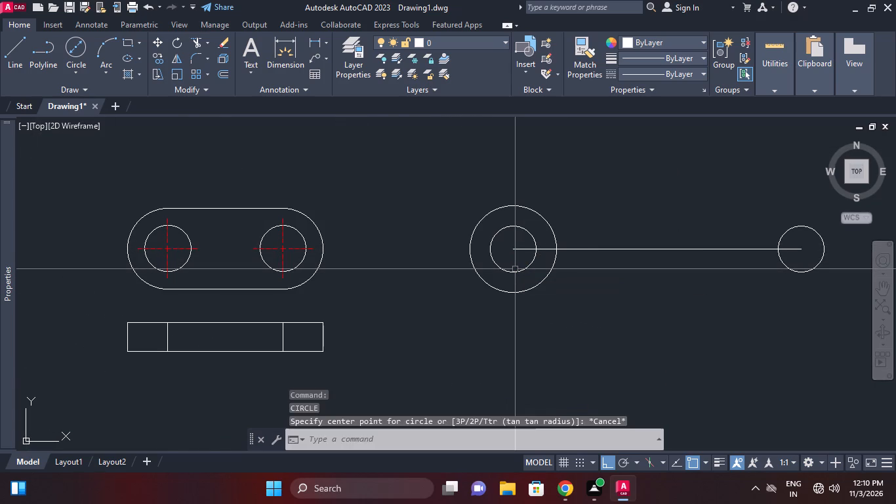
Draw a 7.5-radius circle concentric with the small circle at the line's right end.
{"action": "key", "text": "Return"}
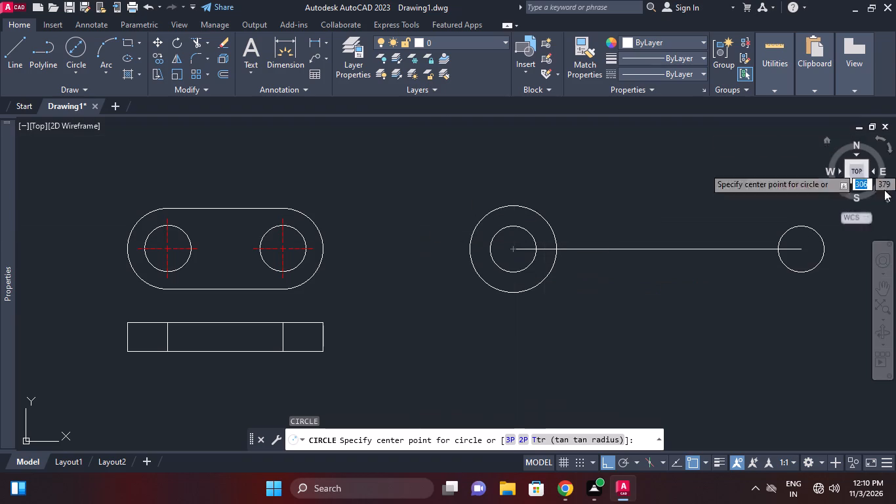
{"action": "left_click", "coordinate": [804, 248]}
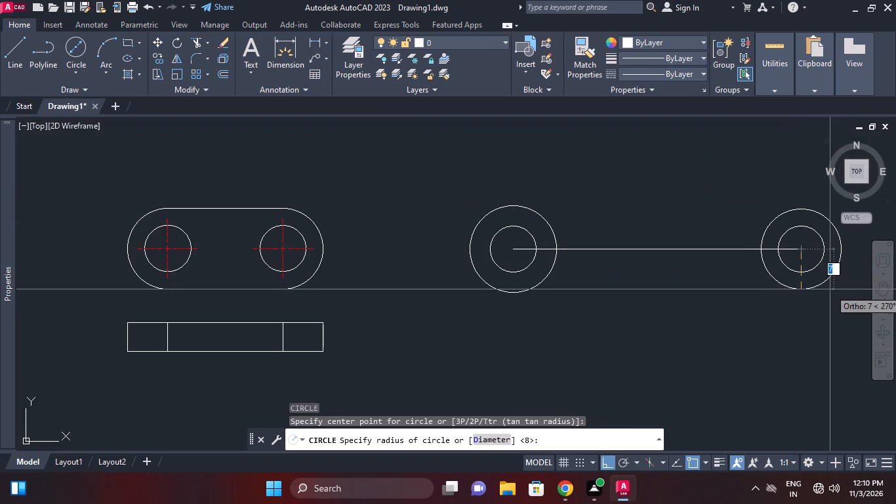
{"action": "type", "text": "7.5"}
{"action": "key", "text": "Return"}
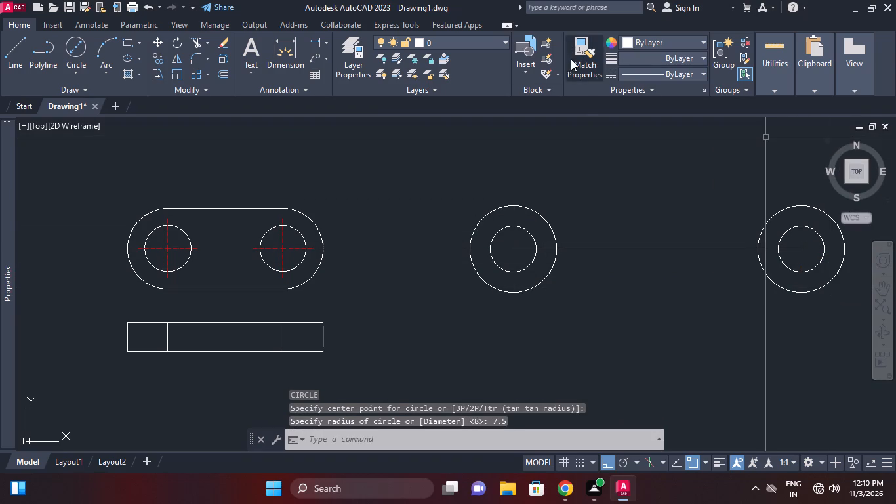
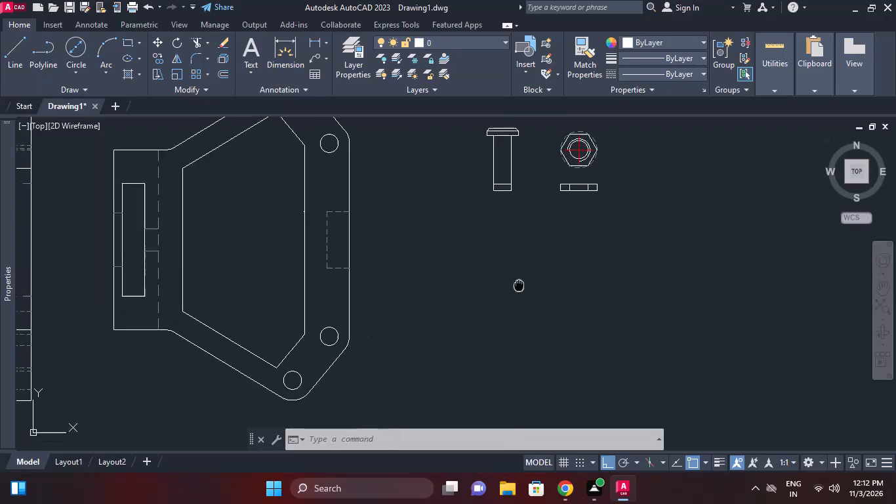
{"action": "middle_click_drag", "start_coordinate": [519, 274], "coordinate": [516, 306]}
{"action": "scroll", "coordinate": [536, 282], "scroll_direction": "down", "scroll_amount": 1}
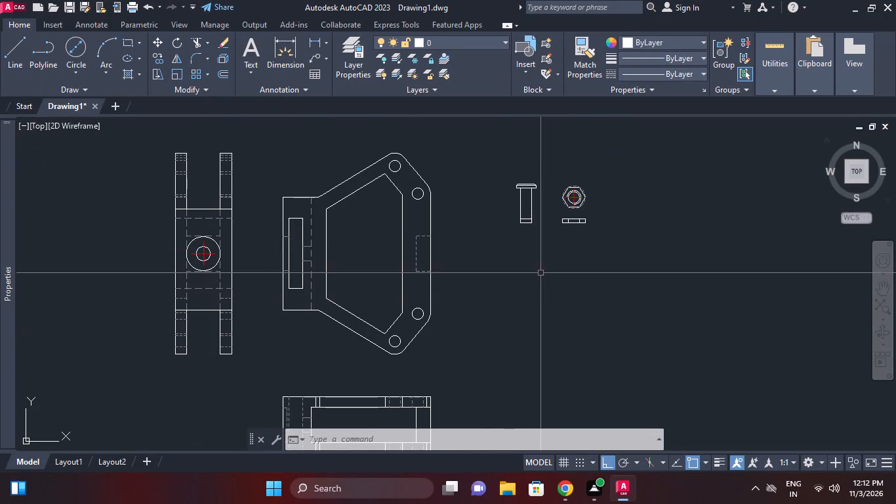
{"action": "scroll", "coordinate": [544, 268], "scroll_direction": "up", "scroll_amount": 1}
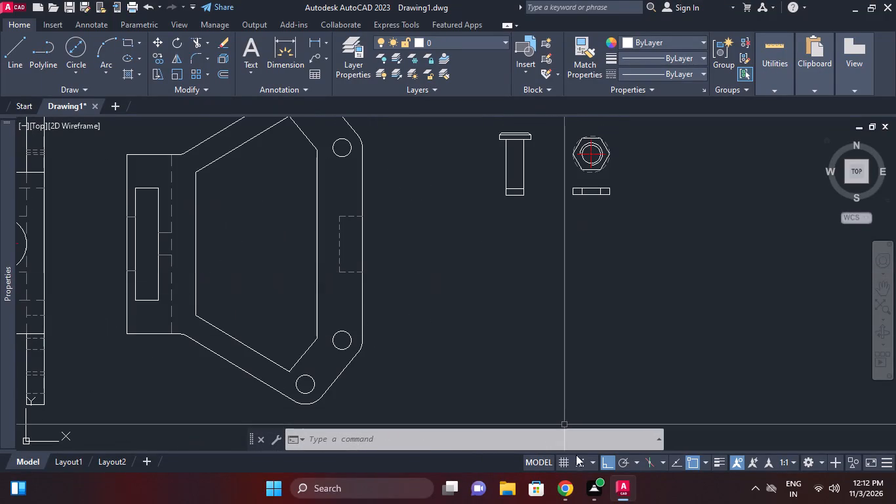
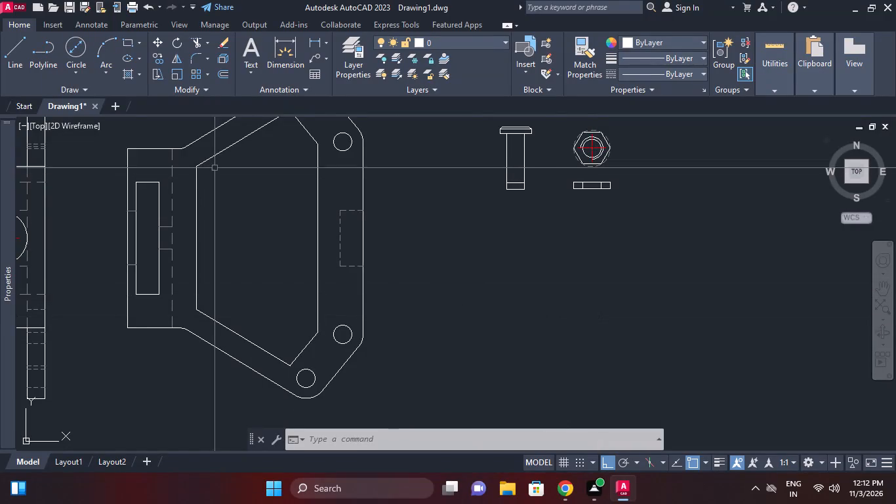
Draw a horizontal line 20 units long in the empty space below the nut views as the link's centreline.
{"action": "left_click", "coordinate": [7, 52]}
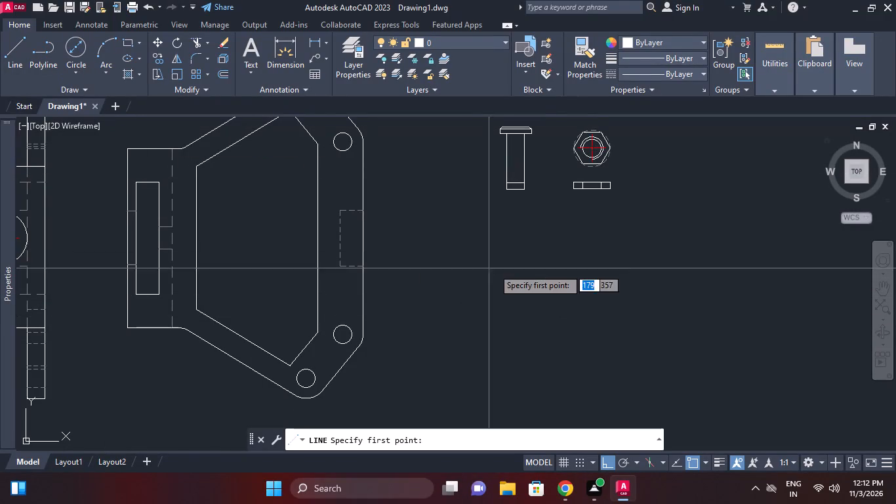
{"action": "left_click", "coordinate": [539, 287]}
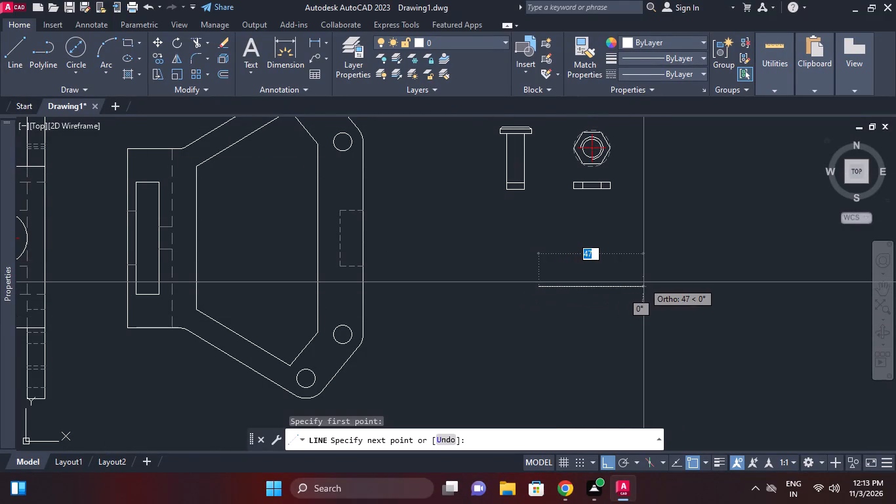
{"action": "type", "text": "20"}
{"action": "key", "text": "Return"}
{"action": "key", "text": "Return"}
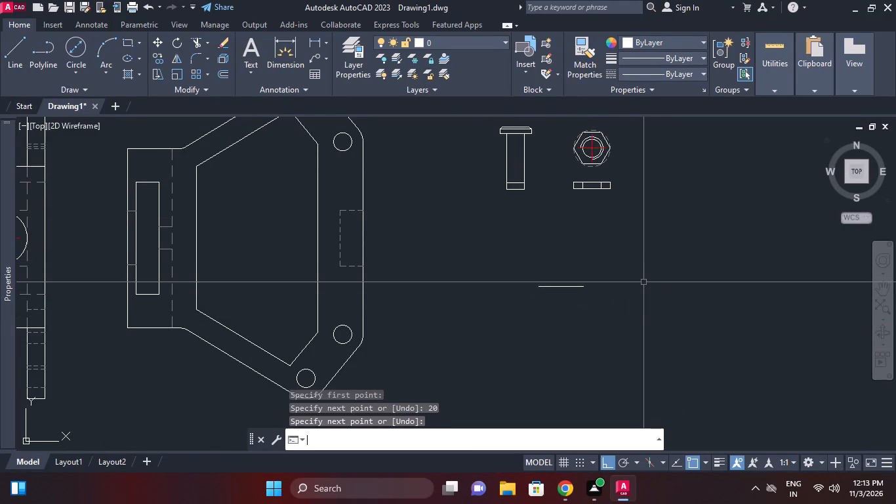
Draw an 8-unit diameter circle centred on each end of the 20-unit centreline for the link's holes.
{"action": "scroll", "coordinate": [609, 226], "scroll_direction": "up", "scroll_amount": 2}
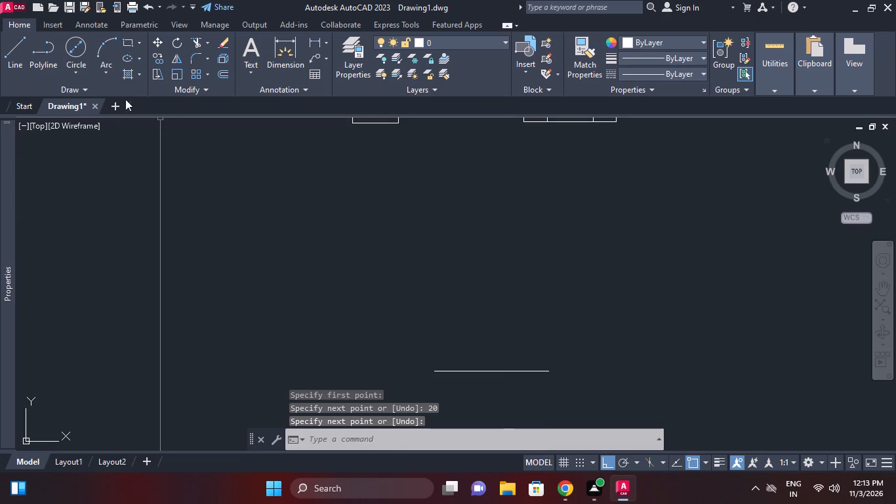
{"action": "left_click", "coordinate": [78, 47]}
{"action": "middle_click_drag", "start_coordinate": [162, 180], "coordinate": [207, 94]}
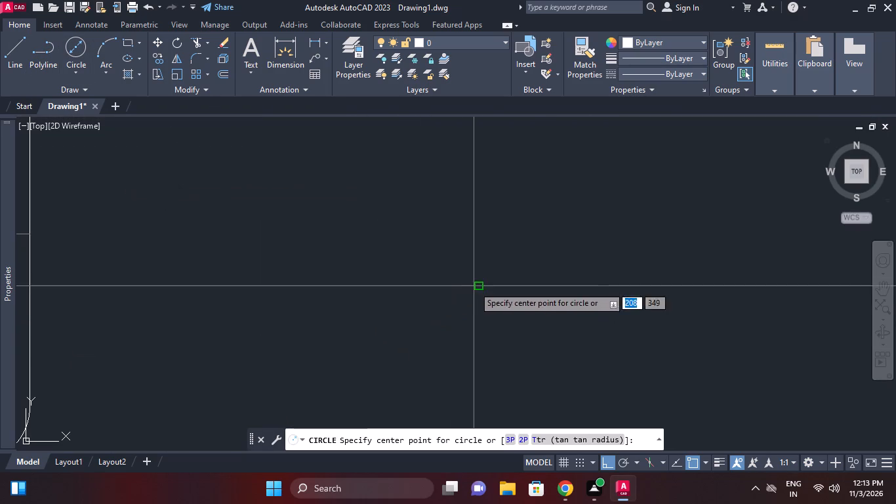
{"action": "left_click", "coordinate": [476, 288]}
{"action": "type", "text": "8"}
{"action": "key", "text": "space"}
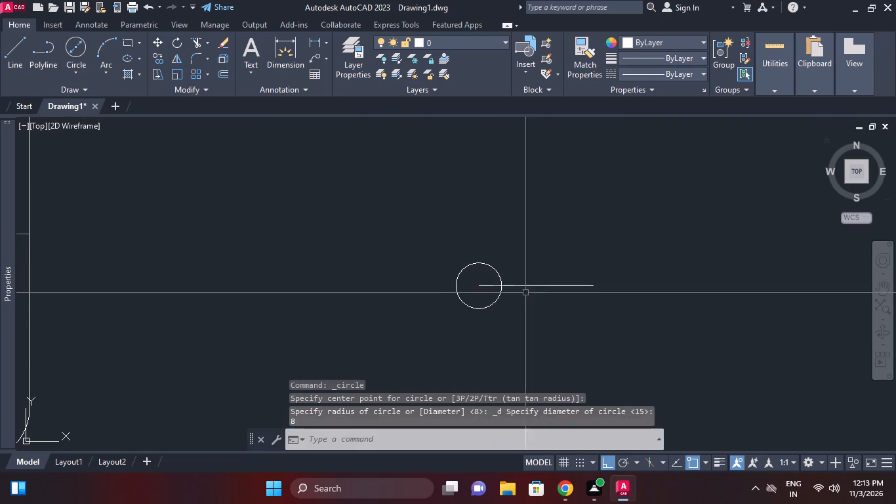
{"action": "left_click", "coordinate": [73, 43]}
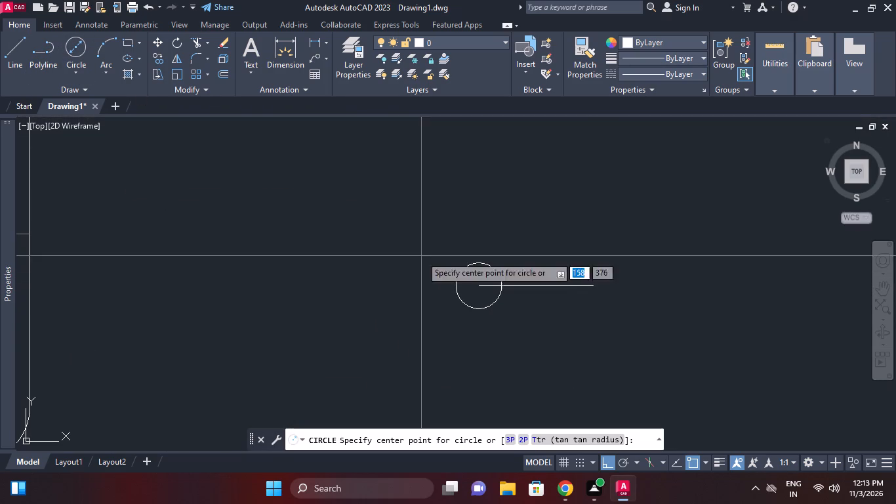
{"action": "left_click", "coordinate": [595, 287]}
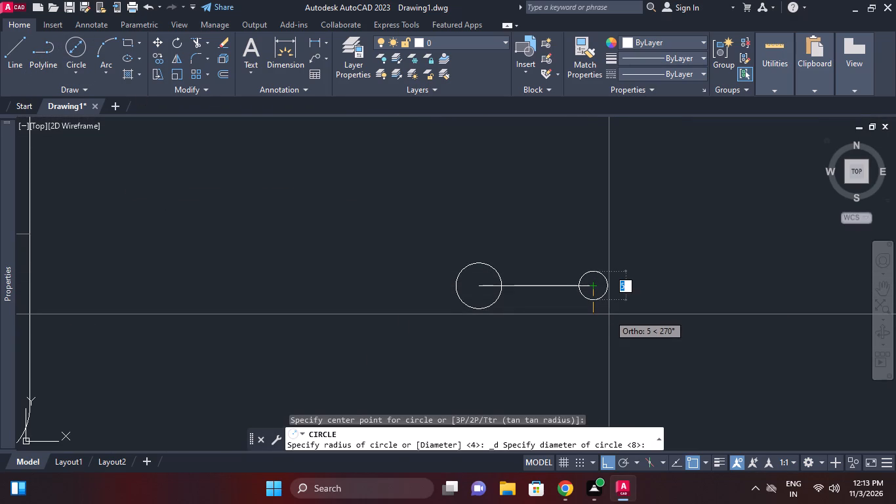
{"action": "key", "text": "8"}
{"action": "key", "text": "space"}
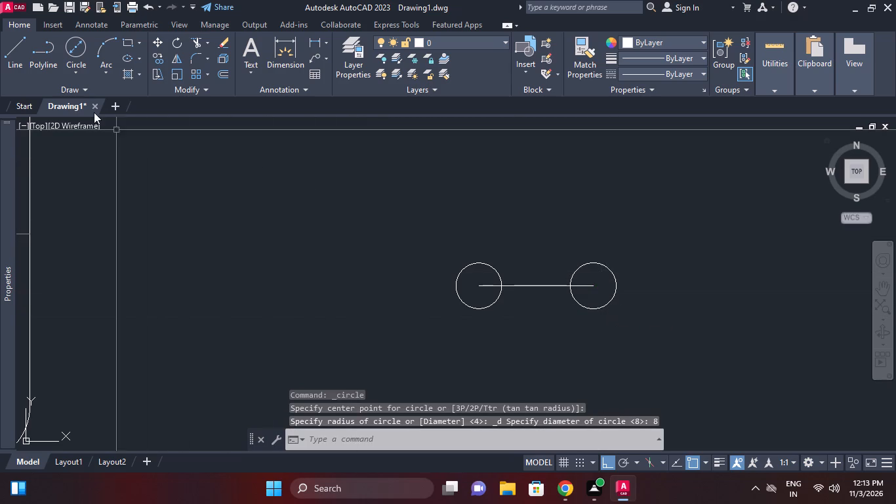
Draw a concentric circle of radius 7.5 around each of the two link holes.
{"action": "left_click", "coordinate": [73, 72]}
{"action": "left_click", "coordinate": [98, 97]}
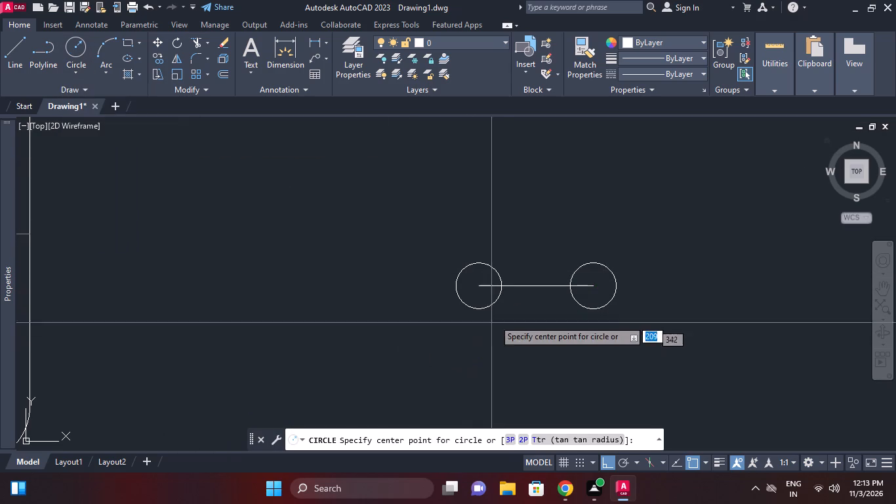
{"action": "left_click", "coordinate": [479, 285]}
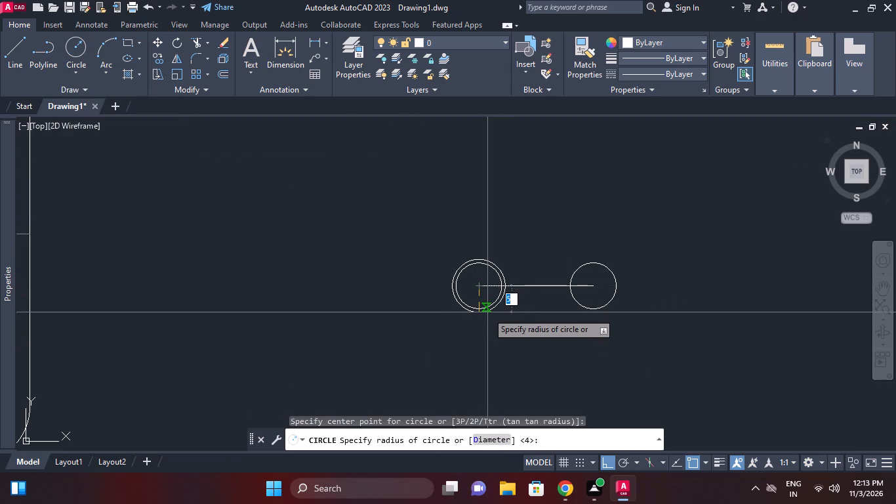
{"action": "type", "text": "7."}
{"action": "type", "text": "5"}
{"action": "key", "text": "space"}
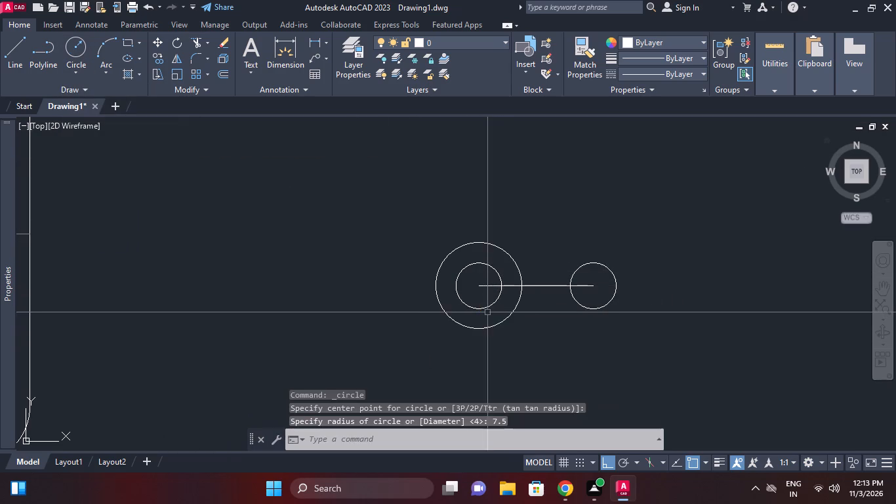
{"action": "right_click", "coordinate": [668, 299]}
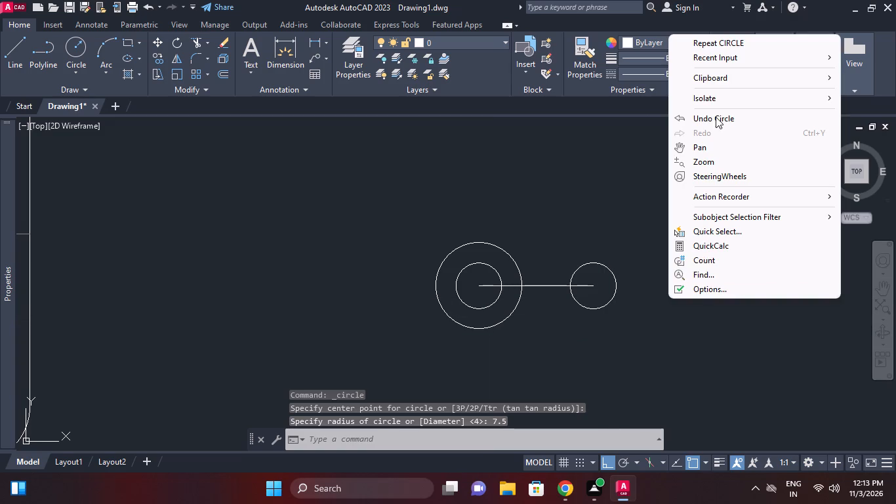
{"action": "left_click", "coordinate": [710, 43]}
{"action": "left_click", "coordinate": [594, 285]}
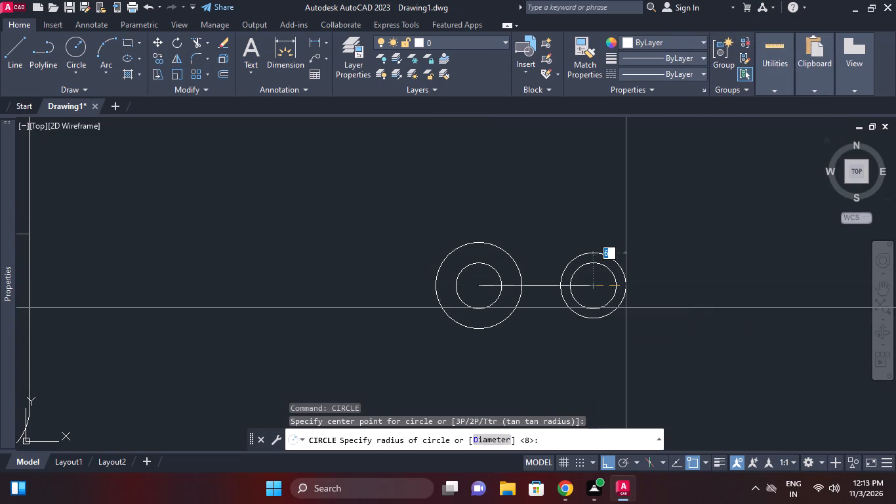
{"action": "type", "text": "7.5"}
{"action": "key", "text": "Return"}
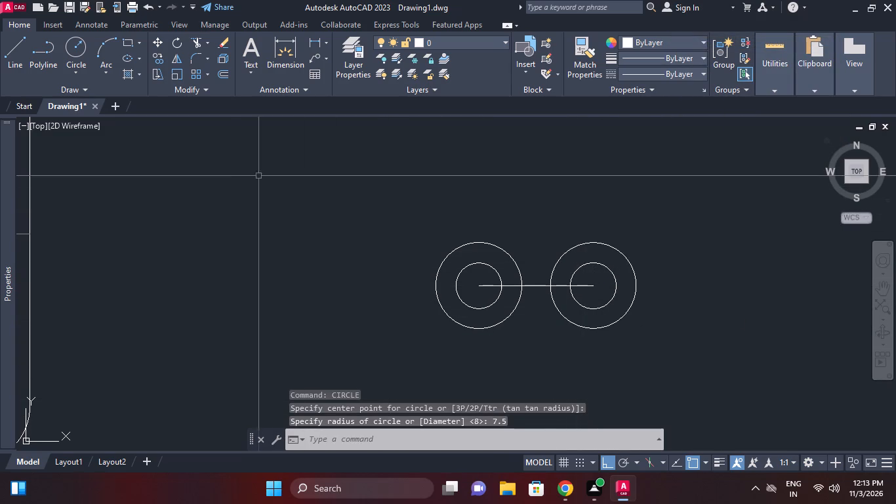
Connect the two outer circles with horizontal lines between their top quadrants and between their bottom quadrants.
{"action": "left_click", "coordinate": [14, 43]}
{"action": "left_click", "coordinate": [476, 242]}
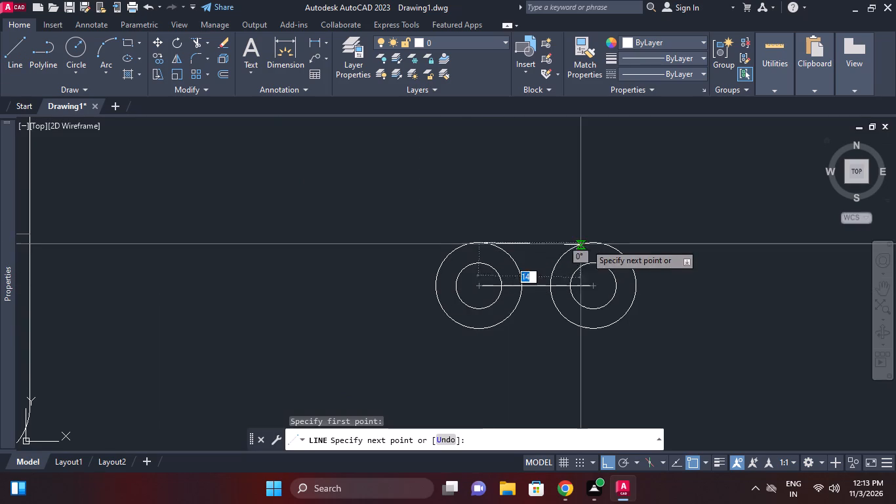
{"action": "left_click", "coordinate": [591, 242]}
{"action": "right_click", "coordinate": [588, 218]}
{"action": "left_click", "coordinate": [615, 224]}
{"action": "right_click", "coordinate": [470, 204]}
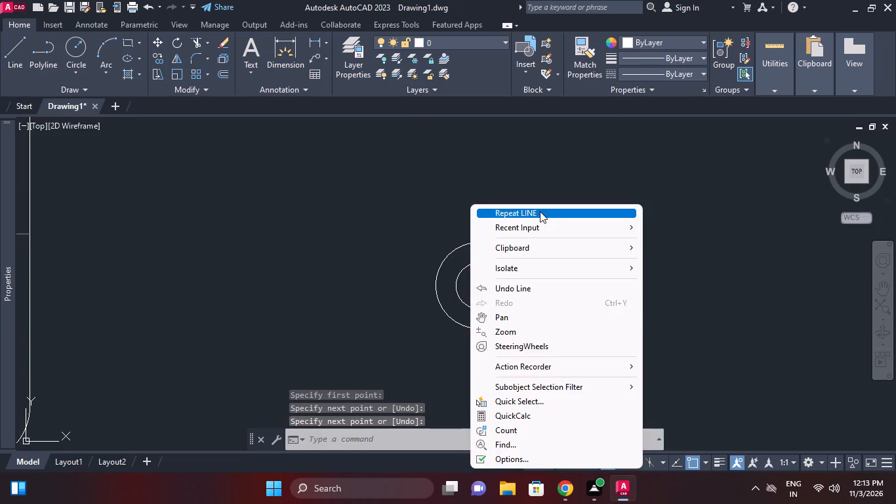
{"action": "left_click", "coordinate": [540, 211]}
{"action": "left_click", "coordinate": [478, 327]}
{"action": "left_click", "coordinate": [592, 329]}
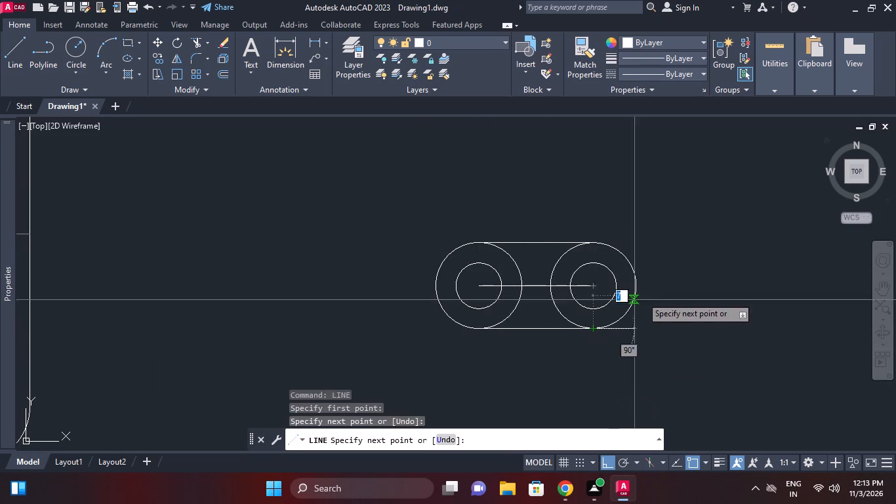
{"action": "right_click", "coordinate": [674, 278]}
{"action": "left_click", "coordinate": [719, 296]}
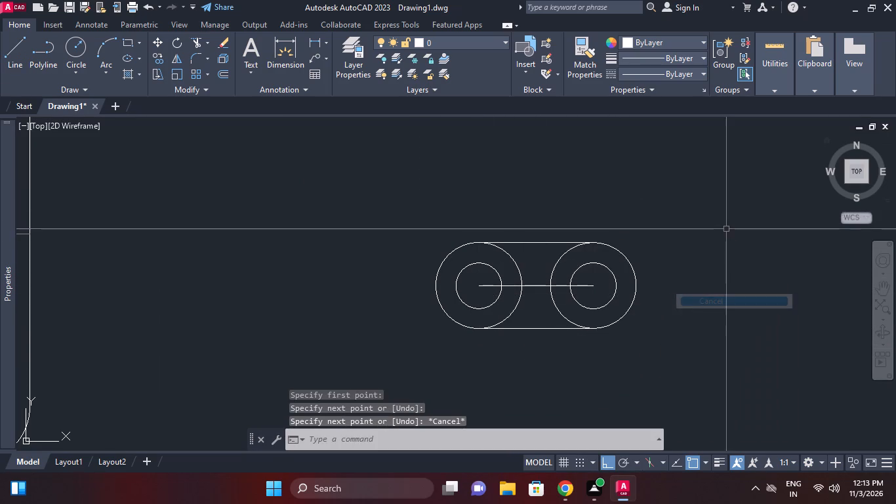
Draw vertical projection lines downward from the outermost left and right quadrants of the link's outer circles.
{"action": "right_click", "coordinate": [726, 229]}
{"action": "left_click", "coordinate": [758, 215]}
{"action": "left_click", "coordinate": [434, 288]}
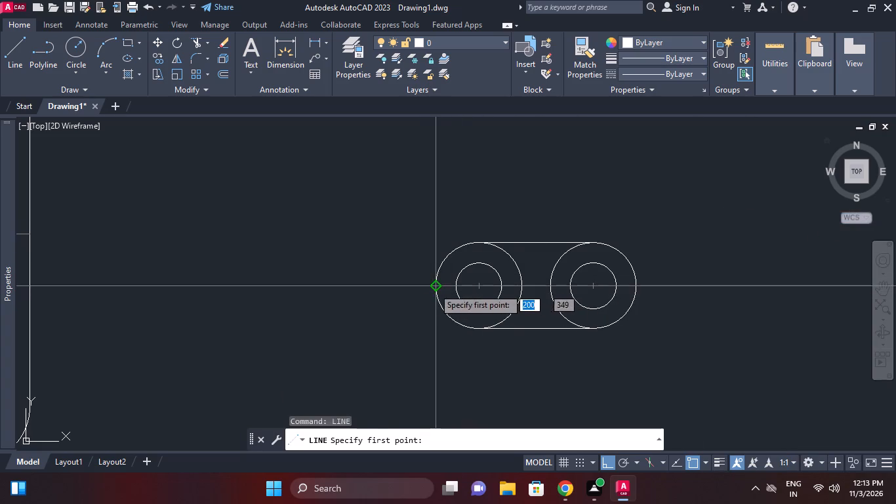
{"action": "middle_click_drag", "start_coordinate": [432, 326], "coordinate": [439, 247]}
{"action": "middle_click_drag", "start_coordinate": [452, 377], "coordinate": [464, 270]}
{"action": "left_click", "coordinate": [470, 330]}
{"action": "right_click", "coordinate": [499, 265]}
{"action": "left_click", "coordinate": [557, 269]}
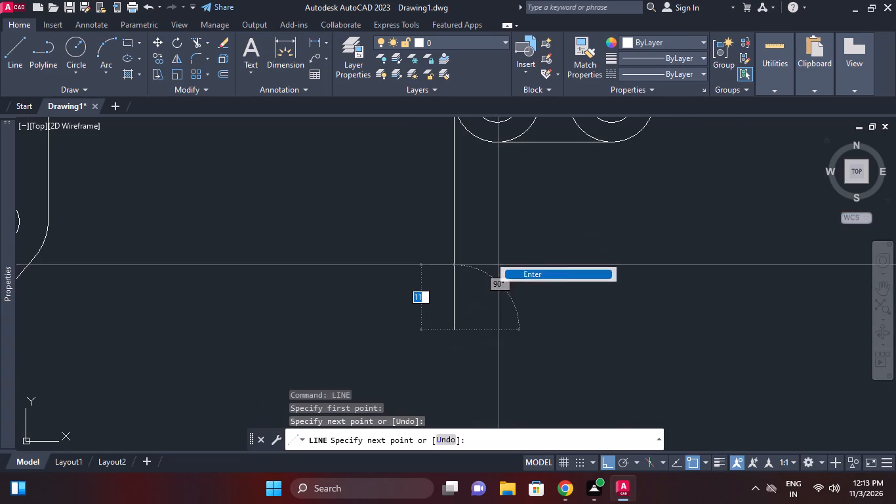
{"action": "right_click", "coordinate": [558, 259]}
{"action": "left_click", "coordinate": [604, 211]}
{"action": "scroll", "coordinate": [634, 194], "scroll_direction": "down", "scroll_amount": 1}
{"action": "middle_click_drag", "start_coordinate": [634, 194], "coordinate": [627, 253]}
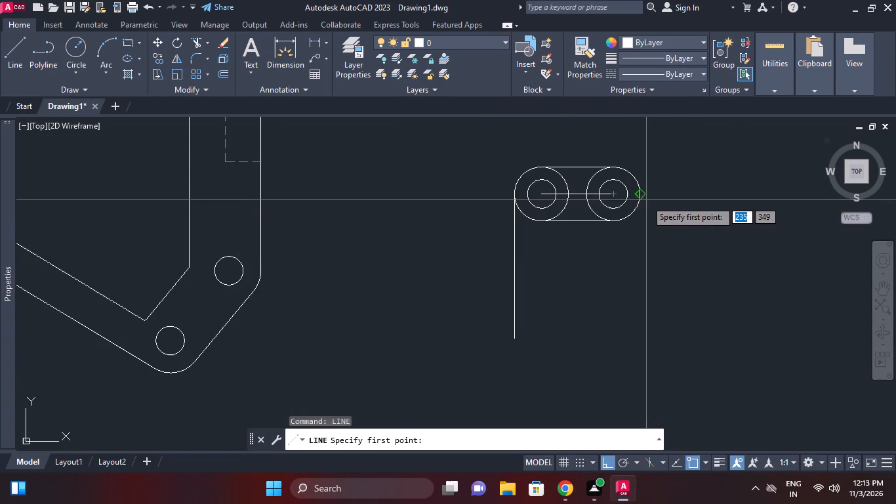
{"action": "left_click", "coordinate": [641, 197]}
{"action": "left_click", "coordinate": [634, 319]}
{"action": "right_click", "coordinate": [661, 256]}
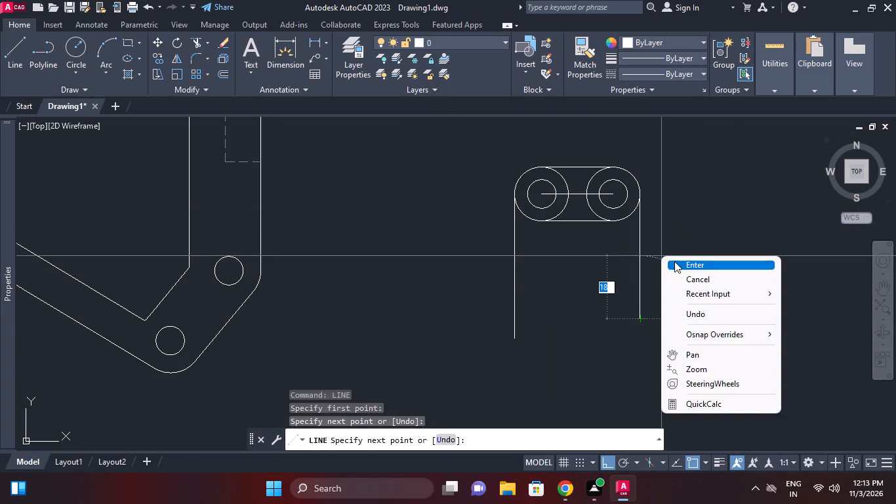
{"action": "left_click", "coordinate": [674, 261]}
Draw a horizontal line about 44 units long below the link, crossing the left projection line and ending short of the right one.
{"action": "right_click", "coordinate": [661, 254]}
{"action": "left_click", "coordinate": [687, 254]}
{"action": "left_click", "coordinate": [683, 211]}
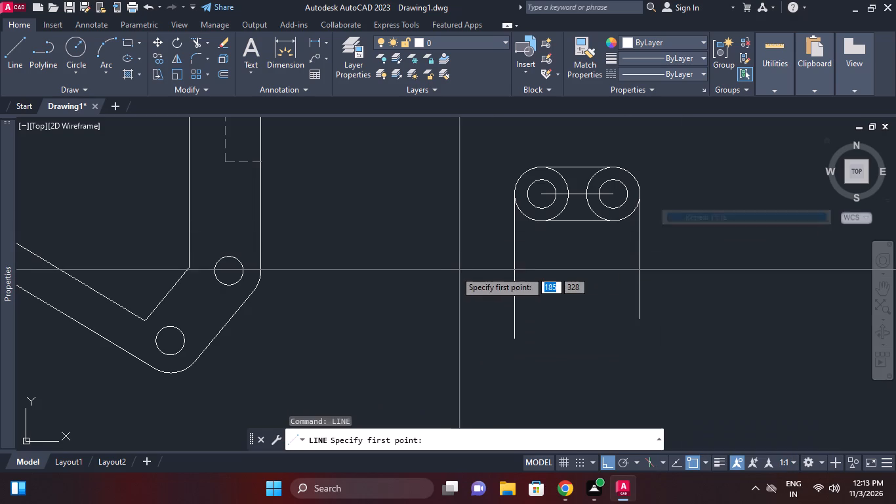
{"action": "left_click", "coordinate": [472, 259]}
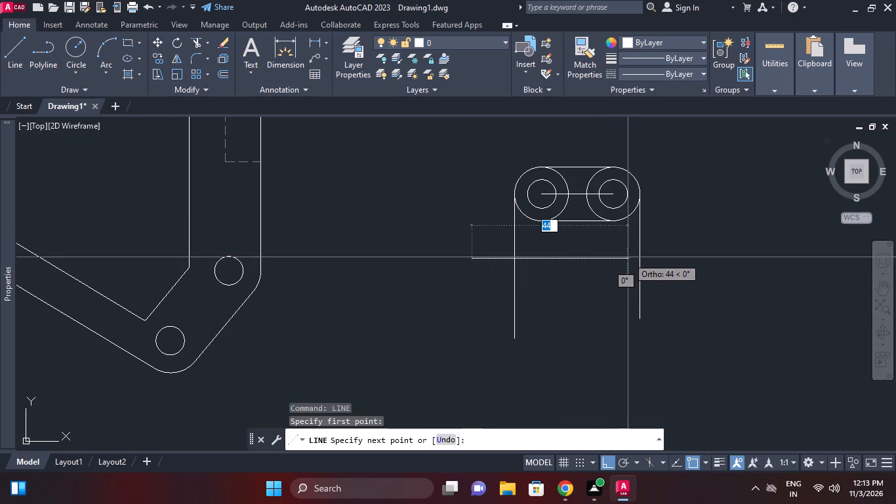
{"action": "left_click", "coordinate": [628, 257]}
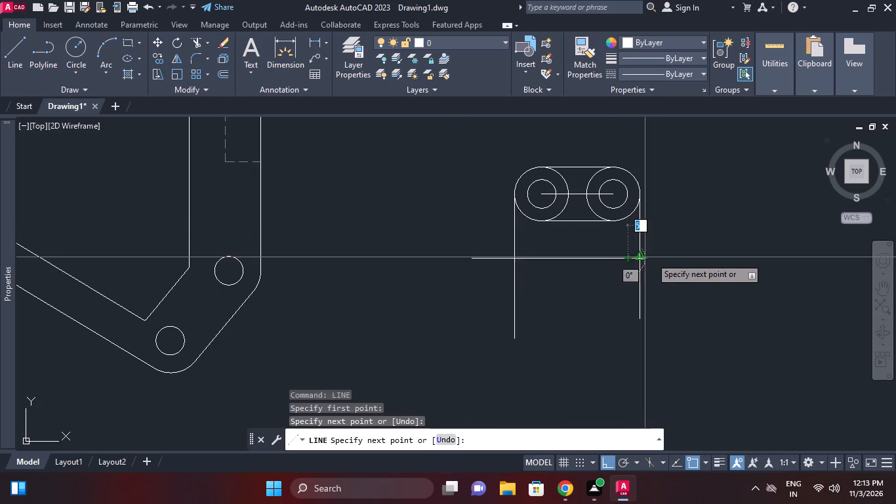
{"action": "key", "text": "Escape"}
Extend the horizontal line below the link to meet the right projection line.
{"action": "type", "text": "ex"}
{"action": "key", "text": "space"}
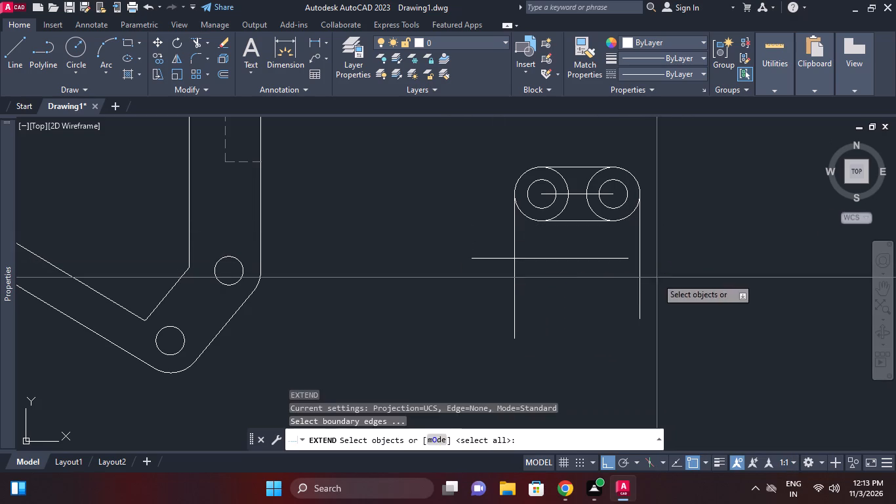
{"action": "left_click", "coordinate": [657, 278]}
{"action": "left_click", "coordinate": [594, 278]}
{"action": "key", "text": "space"}
{"action": "left_click", "coordinate": [594, 277]}
{"action": "left_click", "coordinate": [587, 243]}
{"action": "left_click", "coordinate": [558, 278]}
{"action": "key", "text": "Escape"}
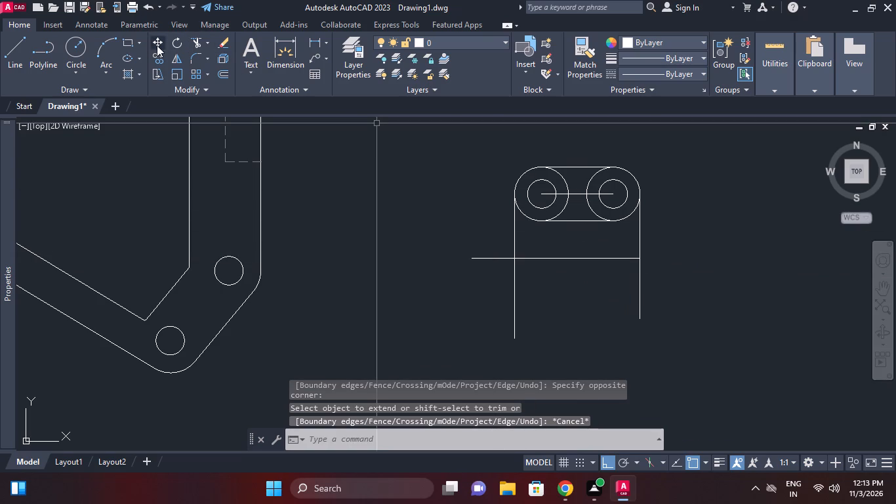
Offset the horizontal line 5 units downward to set the thickness of the link's edge view.
{"action": "left_click", "coordinate": [218, 77]}
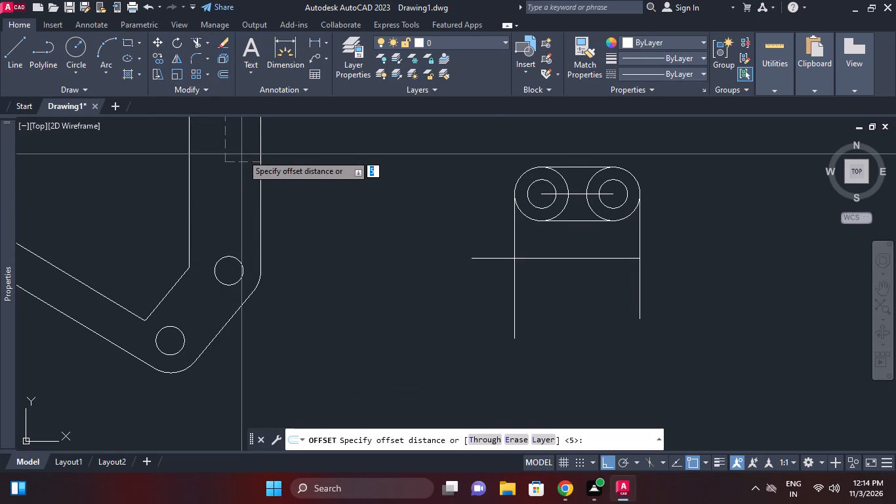
{"action": "key", "text": "5"}
{"action": "key", "text": "Return"}
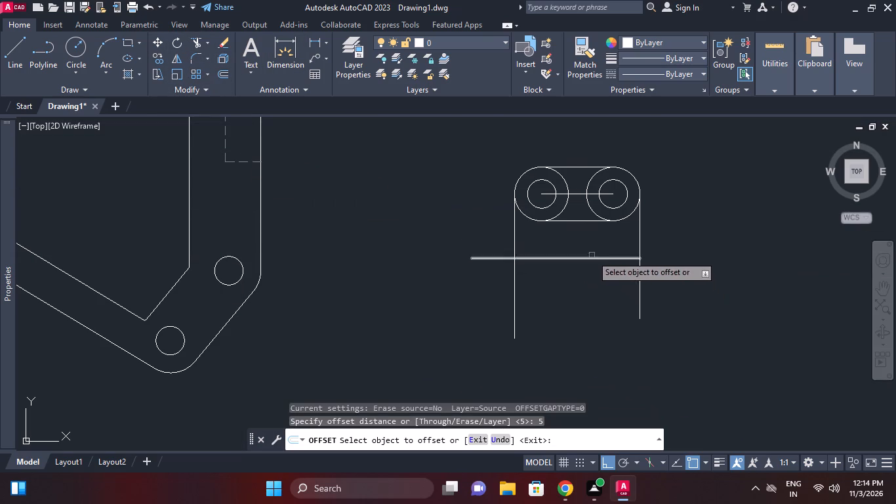
{"action": "left_click", "coordinate": [592, 255]}
{"action": "double_click", "coordinate": [584, 253]}
{"action": "left_click", "coordinate": [580, 261]}
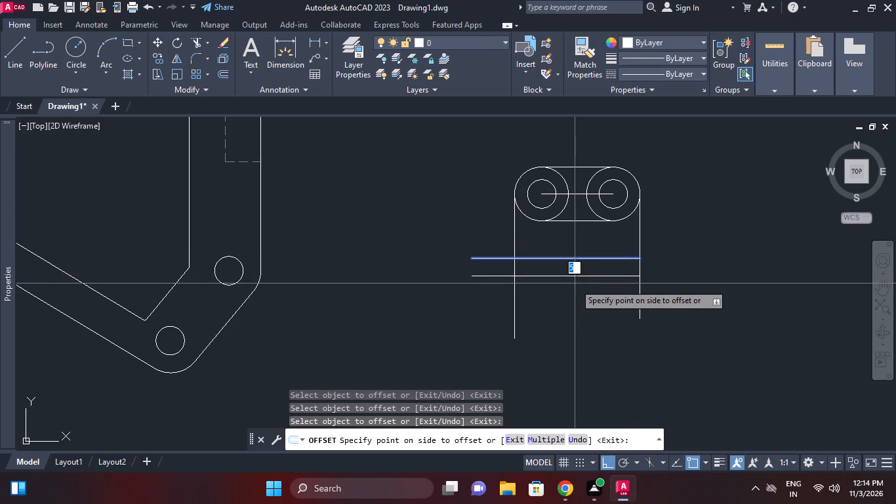
{"action": "left_click", "coordinate": [575, 283]}
{"action": "right_click", "coordinate": [628, 235]}
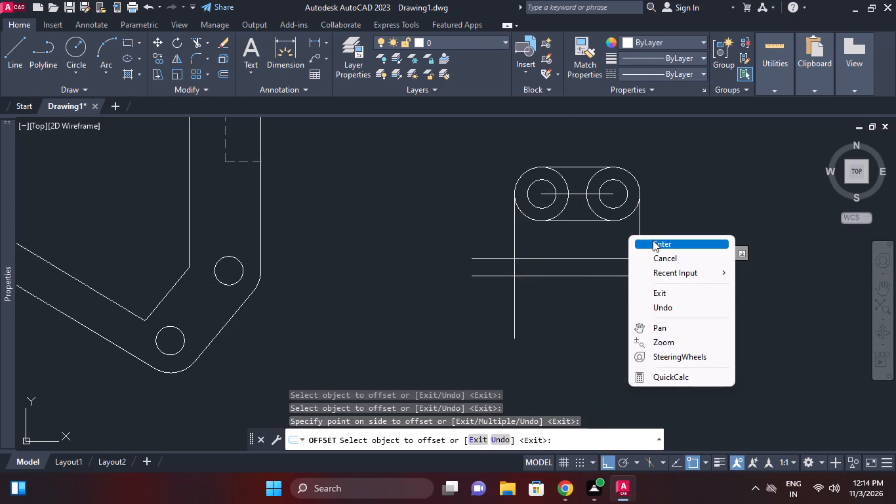
{"action": "left_click", "coordinate": [653, 240]}
Draw vertical lines from the centres of the link's two holes downward, crossing both horizontal lines of the edge view.
{"action": "left_click", "coordinate": [13, 47]}
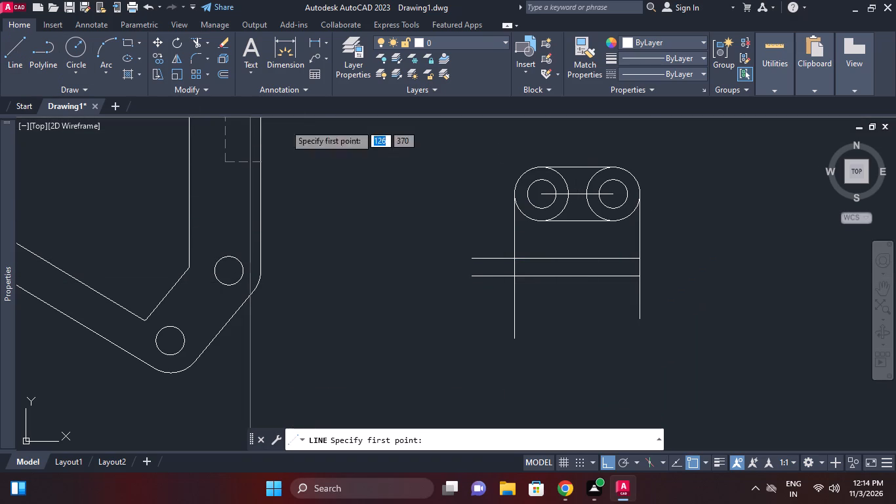
{"action": "left_click", "coordinate": [542, 195]}
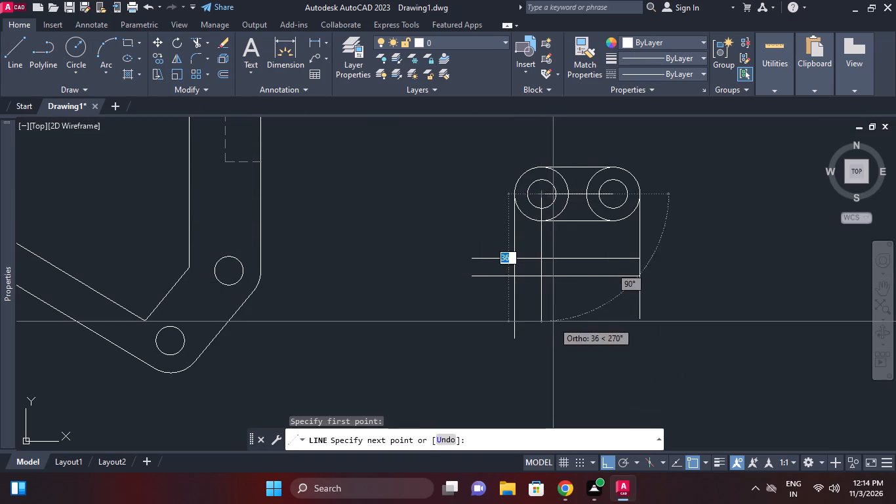
{"action": "left_click", "coordinate": [553, 322]}
{"action": "right_click", "coordinate": [576, 255]}
{"action": "left_click", "coordinate": [627, 259]}
{"action": "right_click", "coordinate": [729, 203]}
{"action": "left_click", "coordinate": [781, 206]}
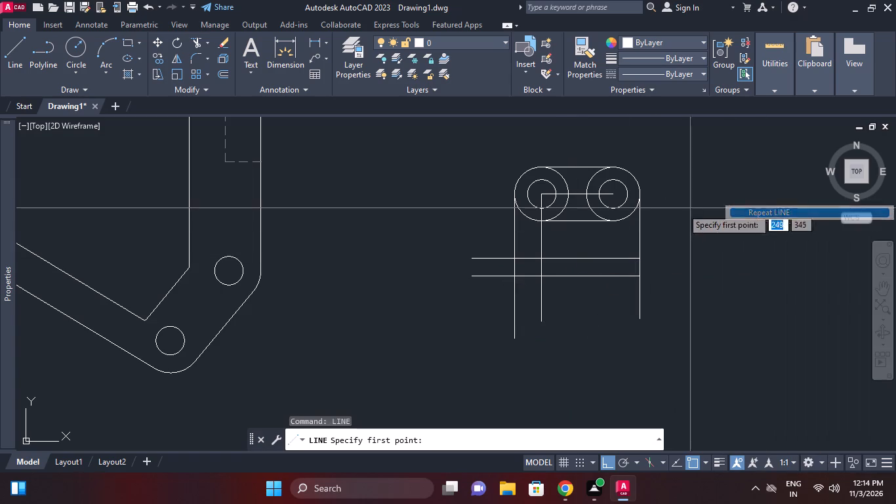
{"action": "left_click", "coordinate": [615, 196]}
{"action": "left_click", "coordinate": [613, 372]}
{"action": "right_click", "coordinate": [700, 242]}
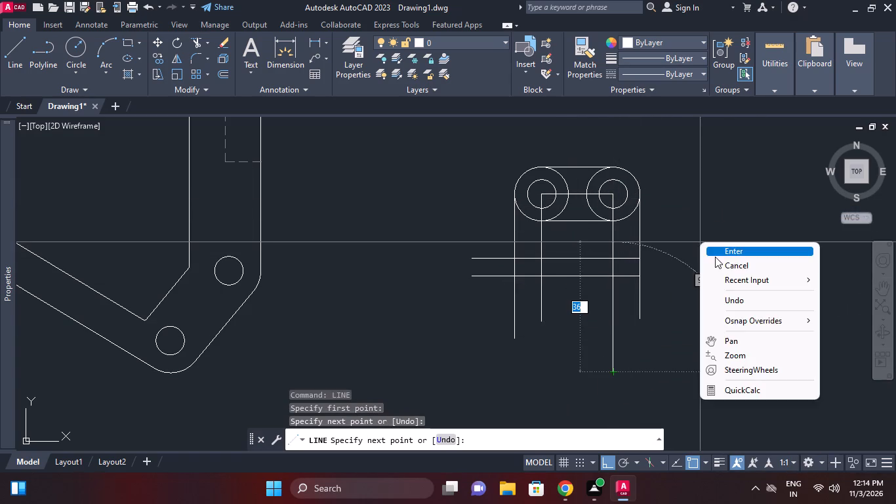
{"action": "left_click", "coordinate": [715, 257]}
Trim the horizontal overhangs and the projection lines above and below the edge view back to its rectangular outline.
{"action": "left_click", "coordinate": [193, 42]}
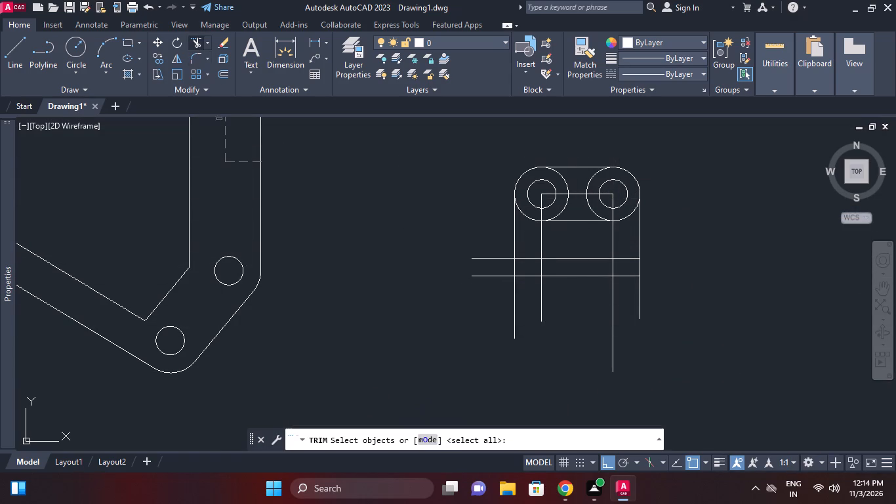
{"action": "right_click", "coordinate": [371, 209]}
{"action": "left_click", "coordinate": [422, 216]}
{"action": "left_click", "coordinate": [488, 266]}
{"action": "left_click", "coordinate": [483, 257]}
{"action": "left_click", "coordinate": [487, 270]}
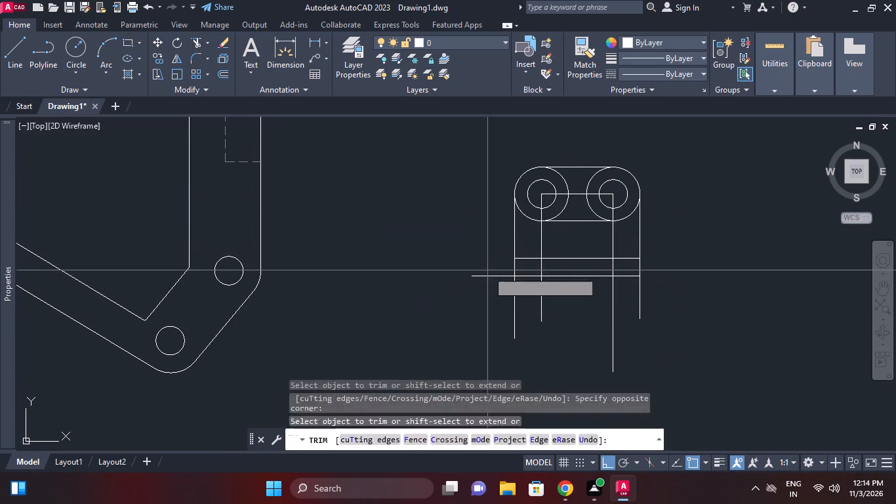
{"action": "left_click", "coordinate": [468, 284]}
{"action": "left_click", "coordinate": [500, 240]}
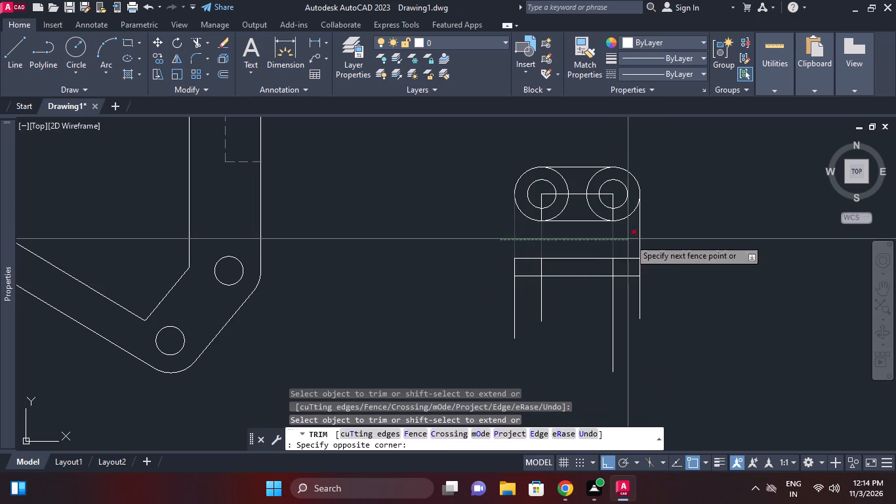
{"action": "left_click", "coordinate": [668, 238]}
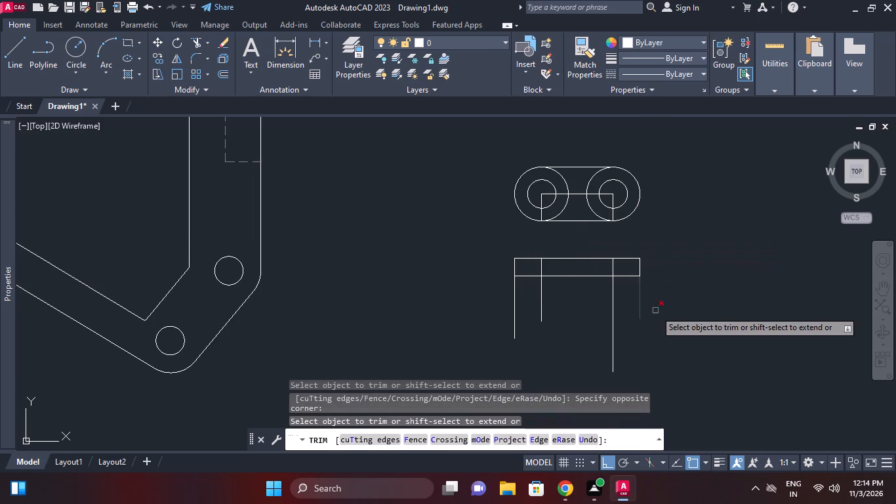
{"action": "left_click", "coordinate": [704, 306]}
{"action": "left_click", "coordinate": [484, 289]}
{"action": "right_click", "coordinate": [487, 233]}
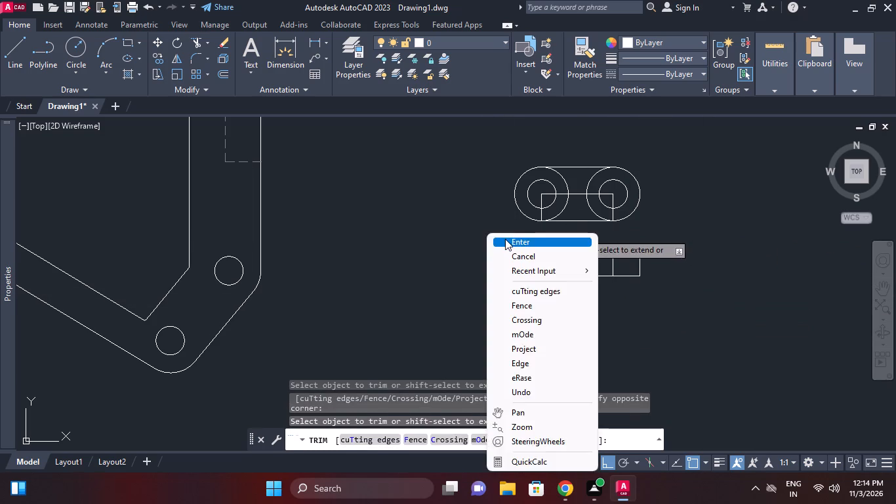
{"action": "left_click", "coordinate": [505, 239]}
Erase the two leftover vertical segments running from the hole centres to the link's lower edge.
{"action": "scroll", "coordinate": [567, 215], "scroll_direction": "up", "scroll_amount": 2}
{"action": "left_click", "coordinate": [504, 209]}
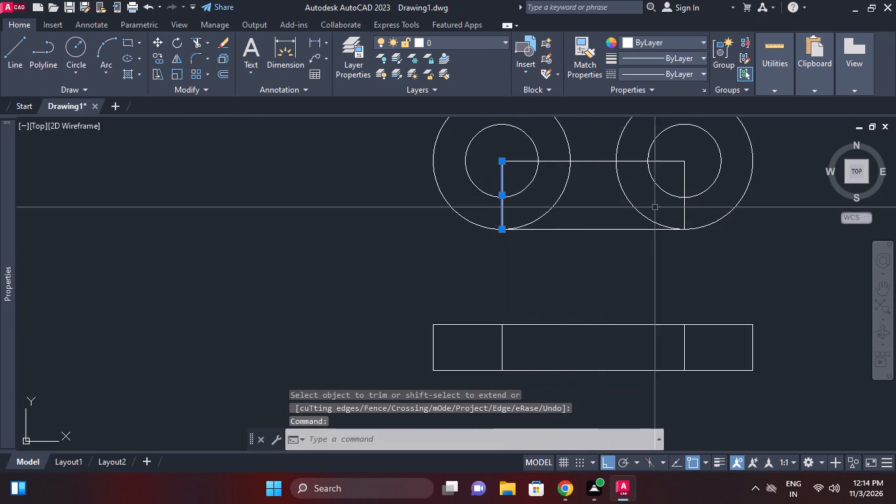
{"action": "left_click", "coordinate": [687, 212]}
{"action": "right_click", "coordinate": [723, 198]}
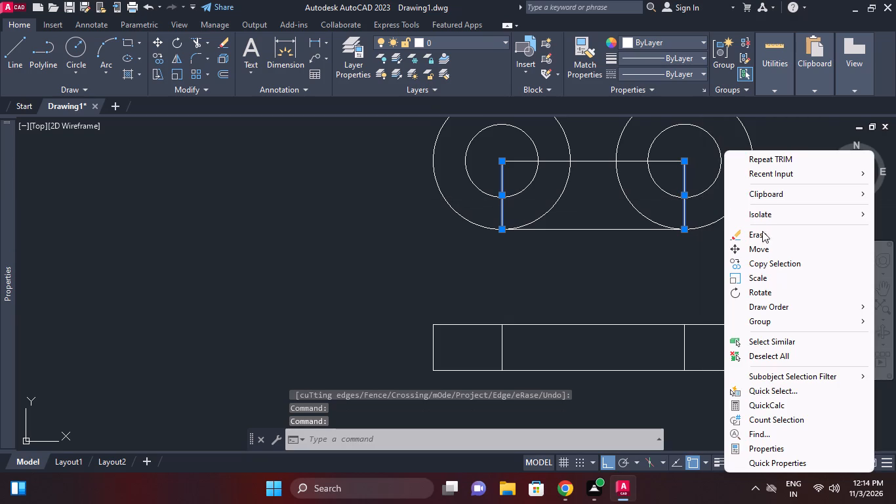
{"action": "left_click", "coordinate": [762, 232]}
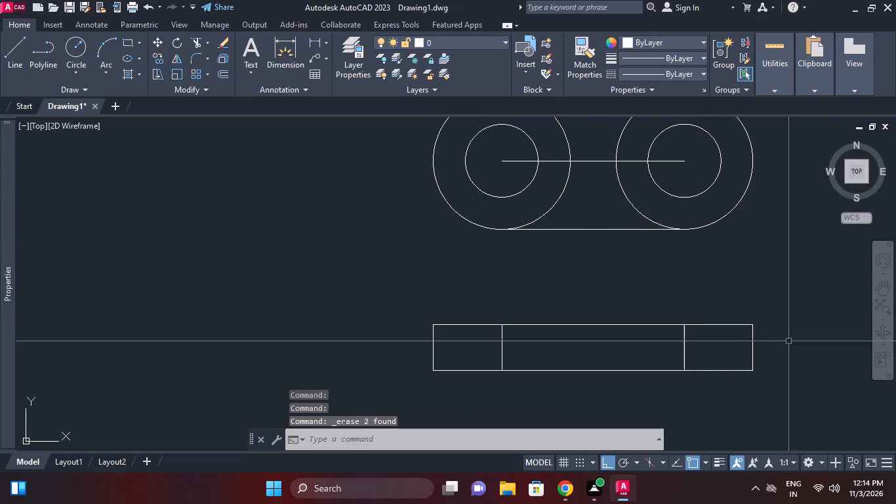
Trim the inner halves of the link's two outer circles to leave a rounded-end outline around the holes.
{"action": "scroll", "coordinate": [584, 350], "scroll_direction": "down", "scroll_amount": 1}
{"action": "middle_click_drag", "start_coordinate": [584, 350], "coordinate": [584, 335]}
{"action": "middle_click_drag", "start_coordinate": [584, 245], "coordinate": [584, 263]}
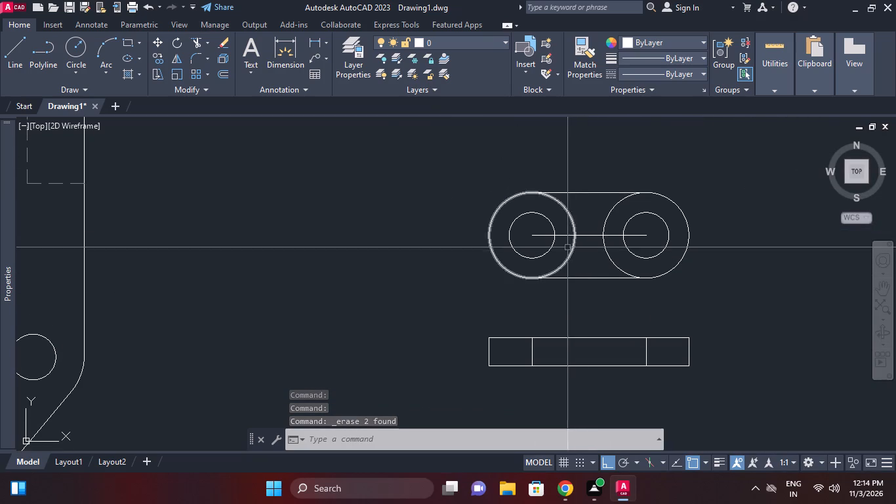
{"action": "left_click", "coordinate": [198, 39]}
{"action": "right_click", "coordinate": [258, 177]}
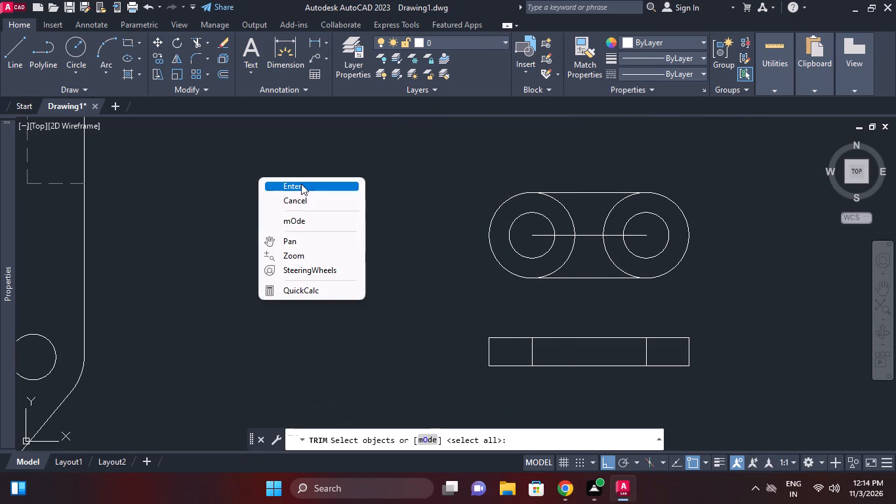
{"action": "left_click", "coordinate": [301, 184]}
{"action": "left_click", "coordinate": [556, 210]}
{"action": "left_click", "coordinate": [560, 201]}
{"action": "left_click", "coordinate": [575, 249]}
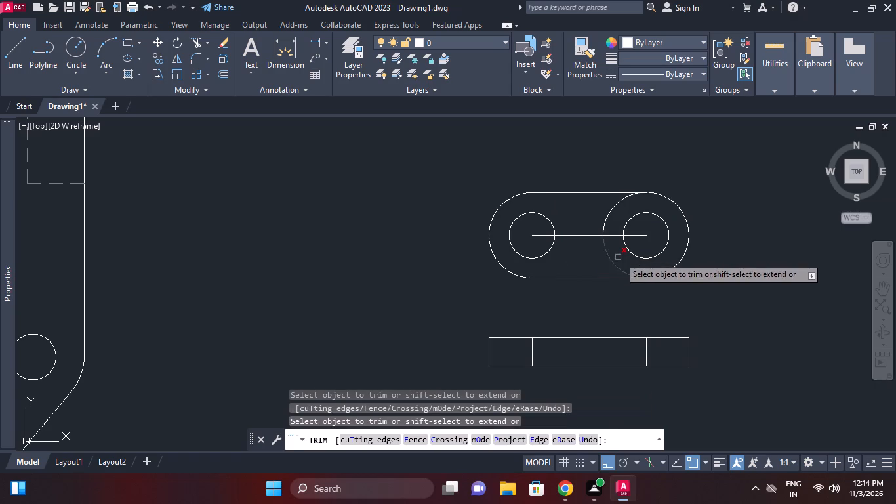
{"action": "left_click", "coordinate": [619, 257]}
{"action": "left_click", "coordinate": [600, 257]}
{"action": "left_click", "coordinate": [602, 223]}
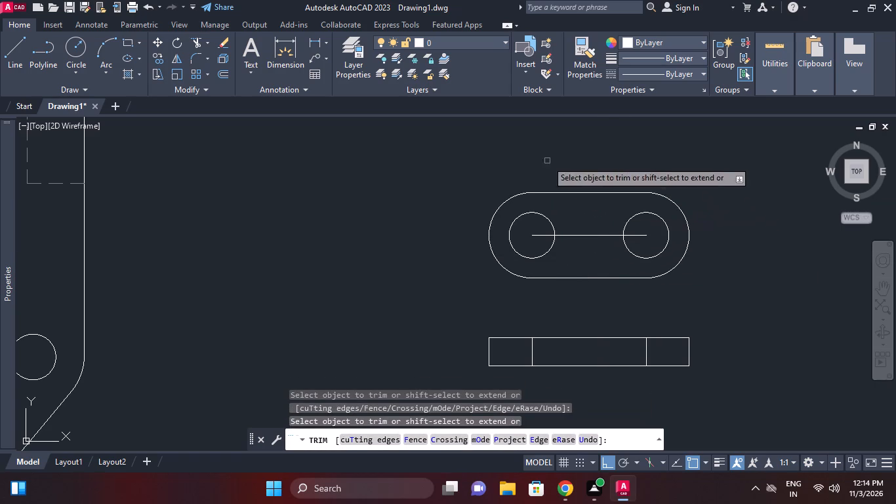
{"action": "right_click", "coordinate": [361, 133]}
{"action": "left_click", "coordinate": [417, 140]}
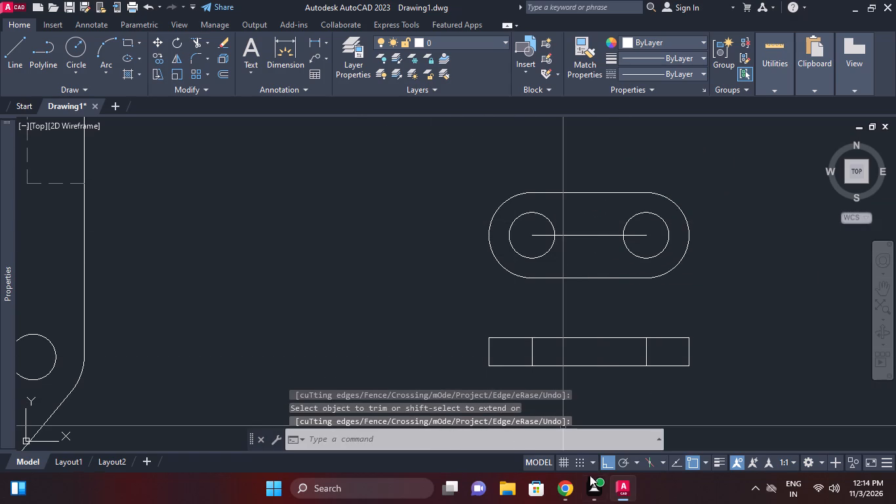
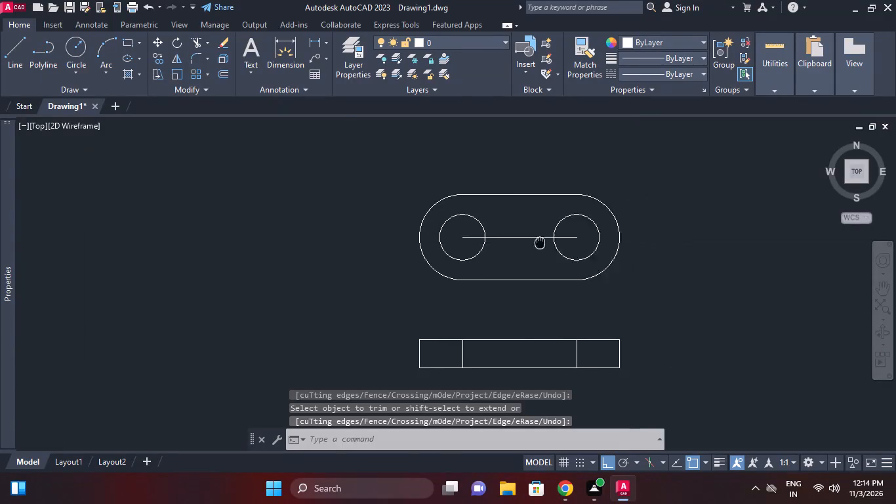
Erase the horizontal construction line joining the centres of the link's two holes.
{"action": "scroll", "coordinate": [508, 233], "scroll_direction": "down", "scroll_amount": 3}
{"action": "scroll", "coordinate": [516, 253], "scroll_direction": "up", "scroll_amount": 1}
{"action": "middle_click_drag", "start_coordinate": [575, 263], "coordinate": [539, 282]}
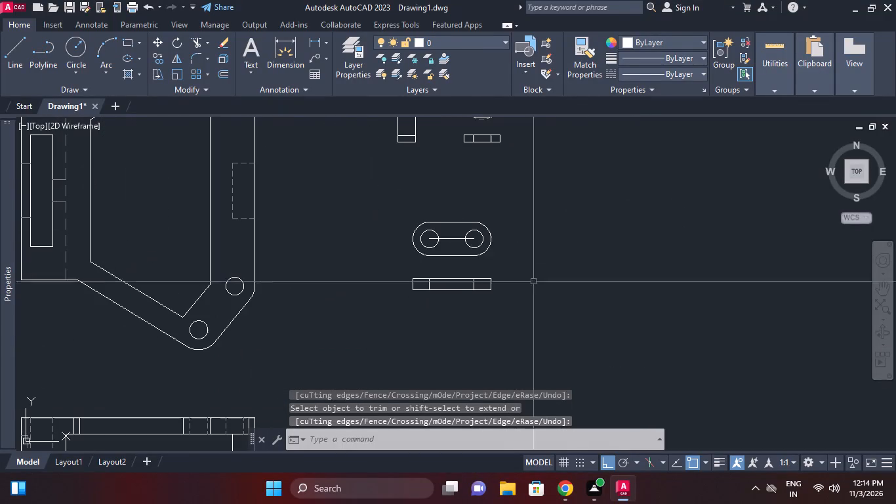
{"action": "left_click", "coordinate": [456, 238]}
{"action": "right_click", "coordinate": [550, 198]}
{"action": "left_click", "coordinate": [575, 212]}
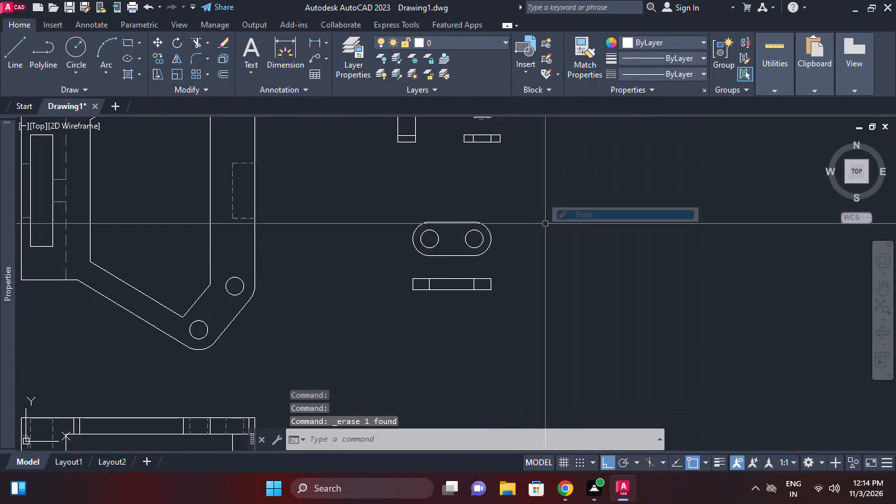
Draw a horizontal line 50 units long in the empty space to the right of the finished link.
{"action": "middle_click_drag", "start_coordinate": [540, 226], "coordinate": [472, 225]}
{"action": "middle_click_drag", "start_coordinate": [533, 256], "coordinate": [500, 245]}
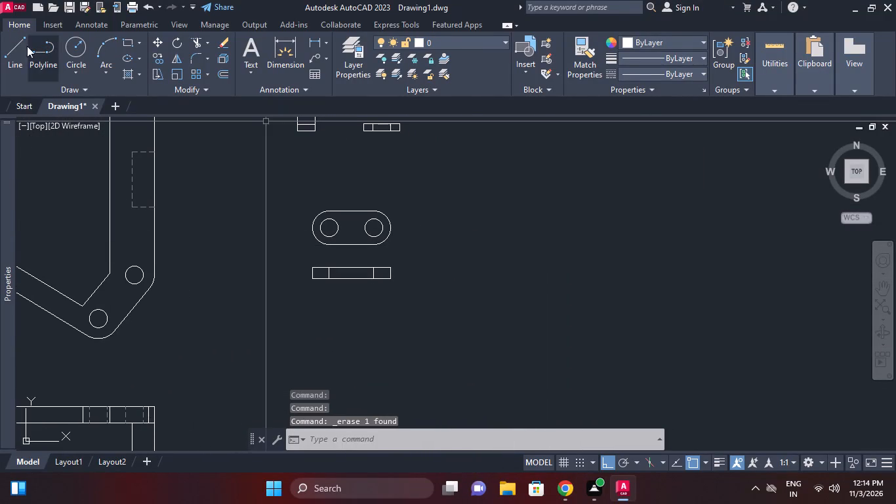
{"action": "left_click", "coordinate": [24, 46]}
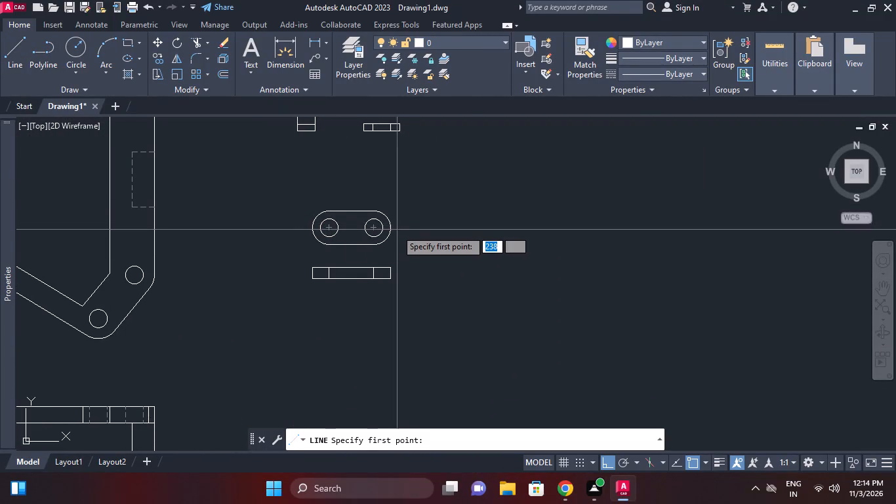
{"action": "left_click", "coordinate": [449, 231]}
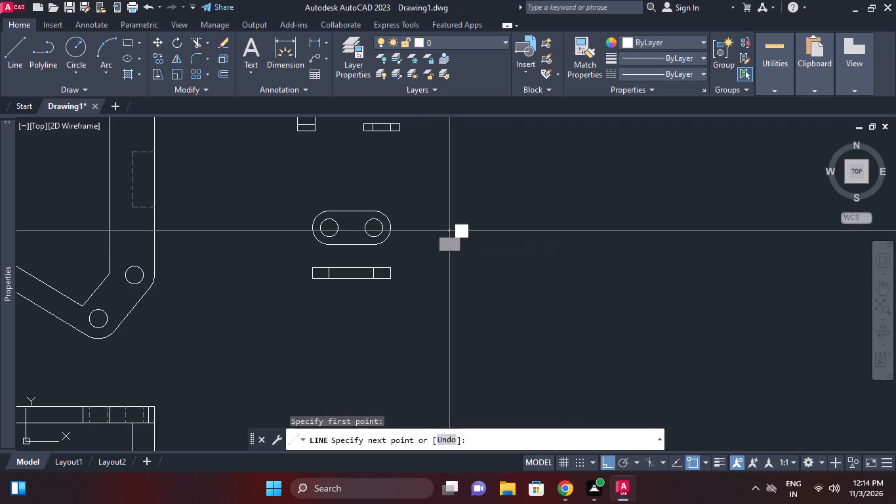
{"action": "key", "text": "5"}
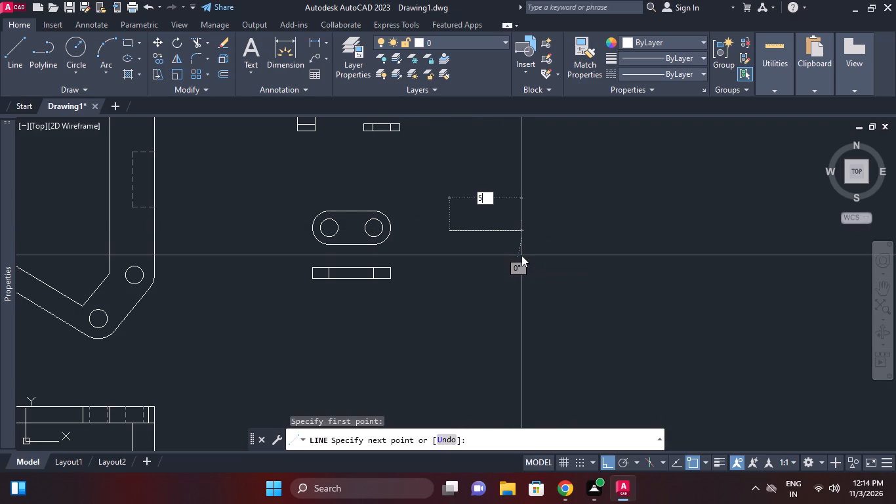
{"action": "key", "text": "0"}
{"action": "key", "text": "Return"}
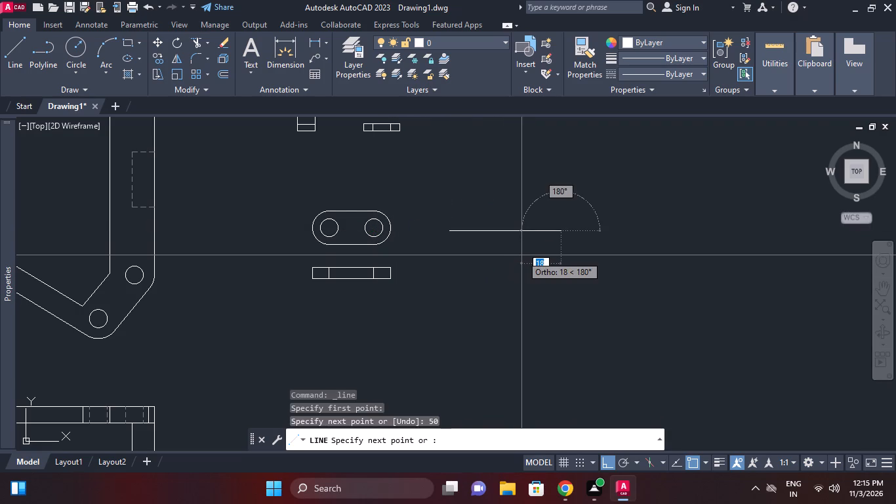
{"action": "key", "text": "Return"}
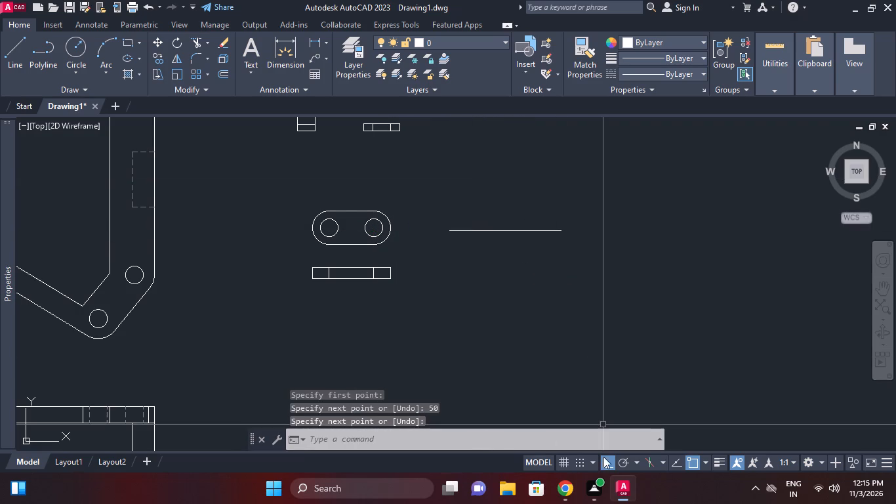
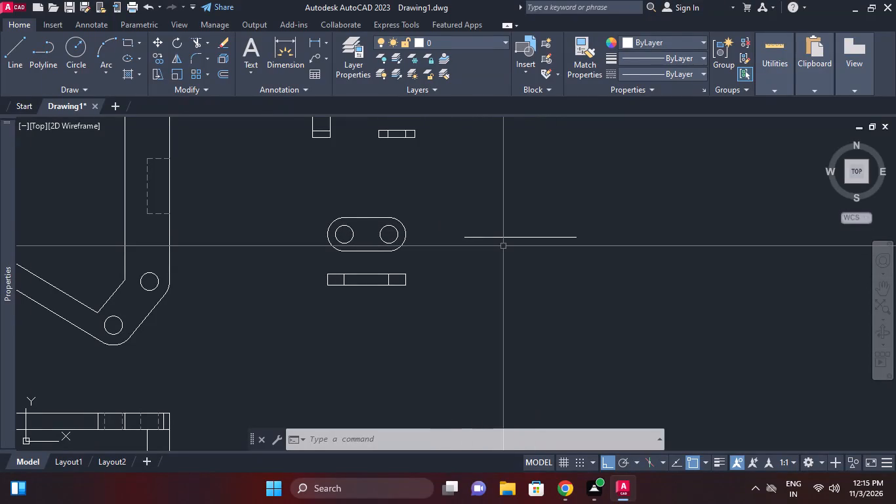
Draw a circle of radius 7.5 centred on each end of the 50-unit horizontal line.
{"action": "middle_click_drag", "start_coordinate": [503, 246], "coordinate": [505, 255]}
{"action": "left_click", "coordinate": [73, 50]}
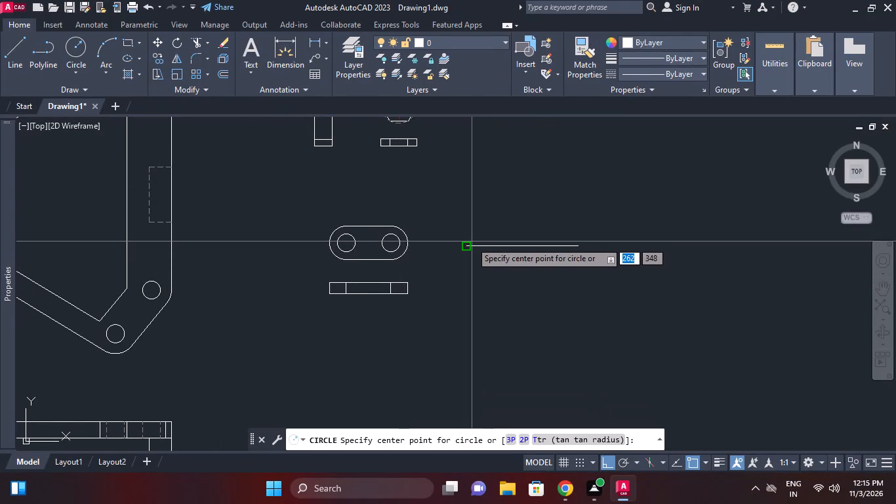
{"action": "left_click", "coordinate": [470, 244]}
{"action": "type", "text": "7.5"}
{"action": "key", "text": "space"}
{"action": "right_click", "coordinate": [593, 228]}
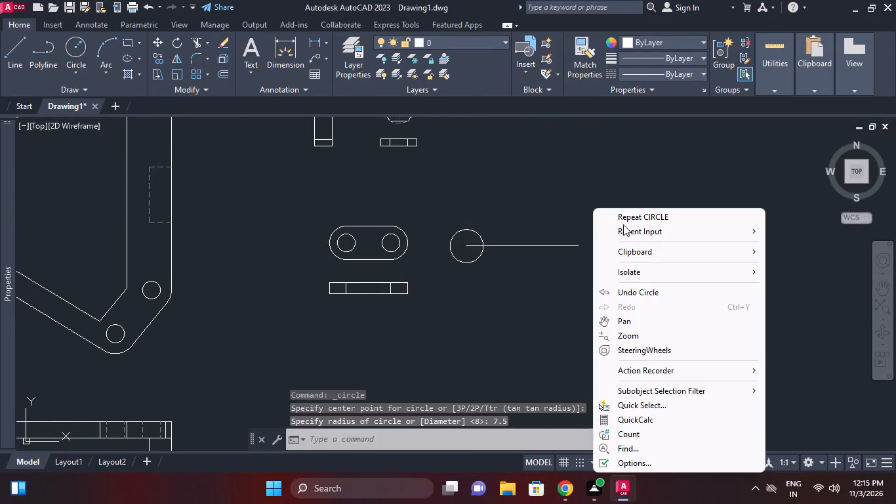
{"action": "left_click", "coordinate": [626, 220]}
{"action": "left_click", "coordinate": [579, 247]}
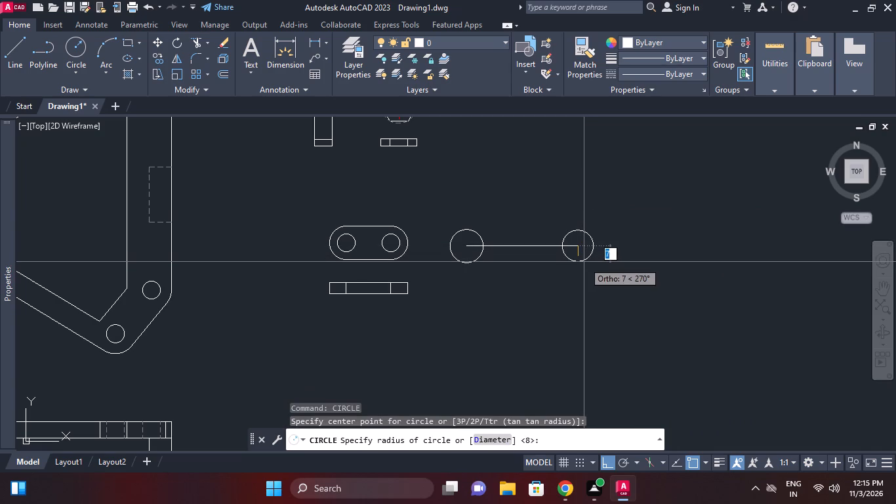
{"action": "key", "text": "7"}
{"action": "type", "text": ".5"}
{"action": "key", "text": "space"}
Add a concentric hole circle of diameter 8 inside each of the two end circles of the long link.
{"action": "middle_click_drag", "start_coordinate": [535, 216], "coordinate": [534, 221]}
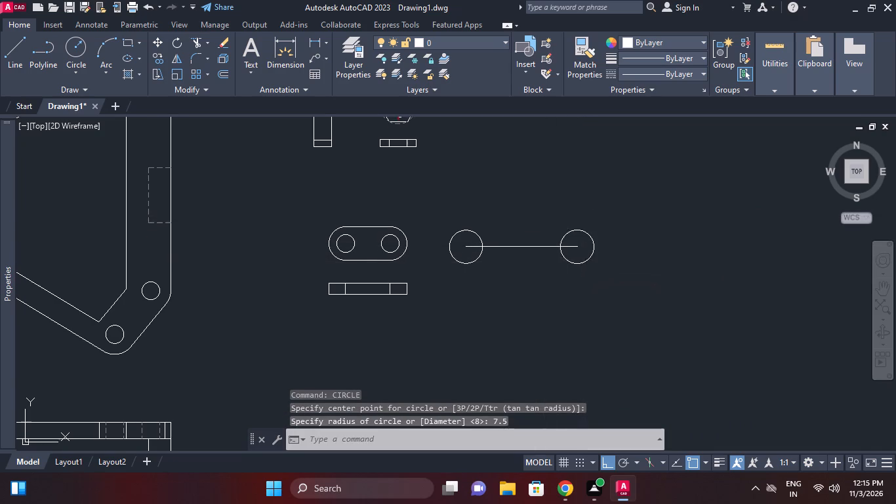
{"action": "middle_click_drag", "start_coordinate": [534, 221], "coordinate": [534, 236]}
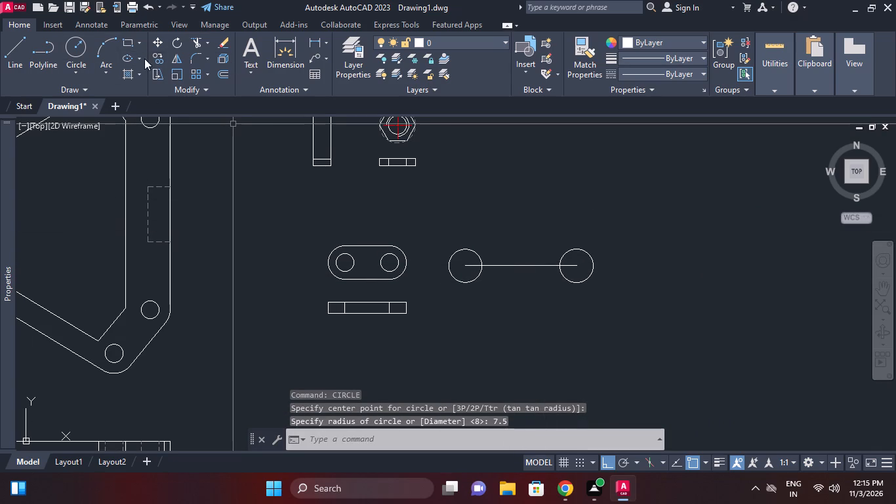
{"action": "left_click", "coordinate": [75, 70]}
{"action": "left_click", "coordinate": [104, 121]}
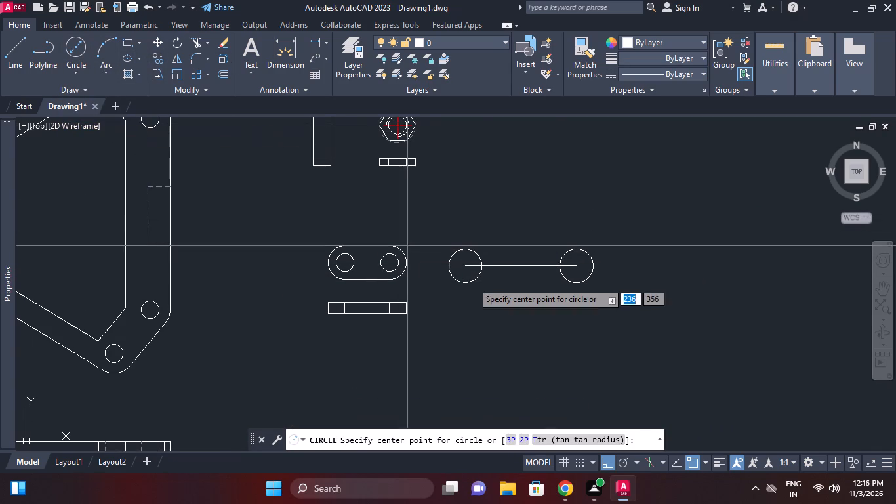
{"action": "left_click", "coordinate": [468, 265]}
{"action": "type", "text": "8"}
{"action": "key", "text": "space"}
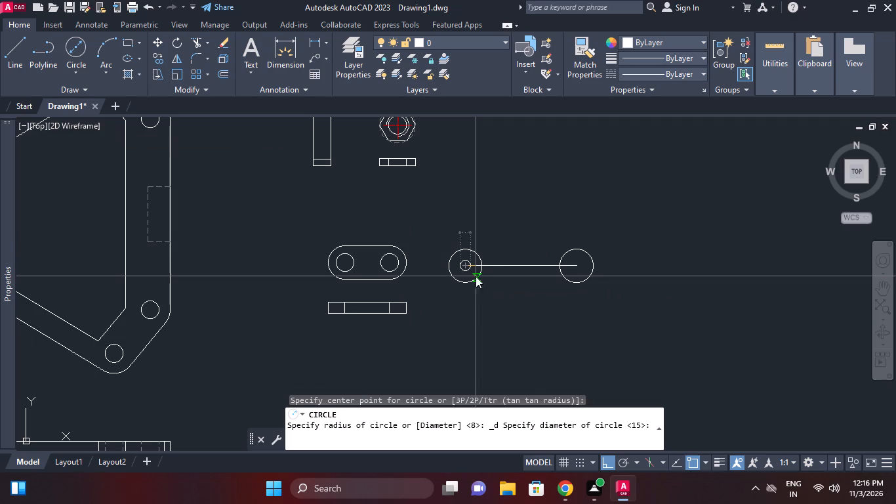
{"action": "right_click", "coordinate": [525, 241]}
{"action": "left_click", "coordinate": [565, 223]}
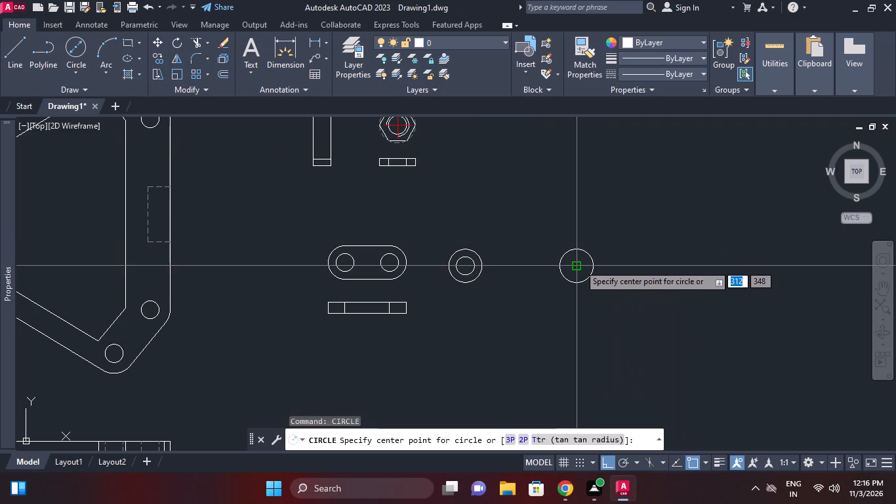
{"action": "left_click", "coordinate": [579, 264]}
{"action": "type", "text": "d"}
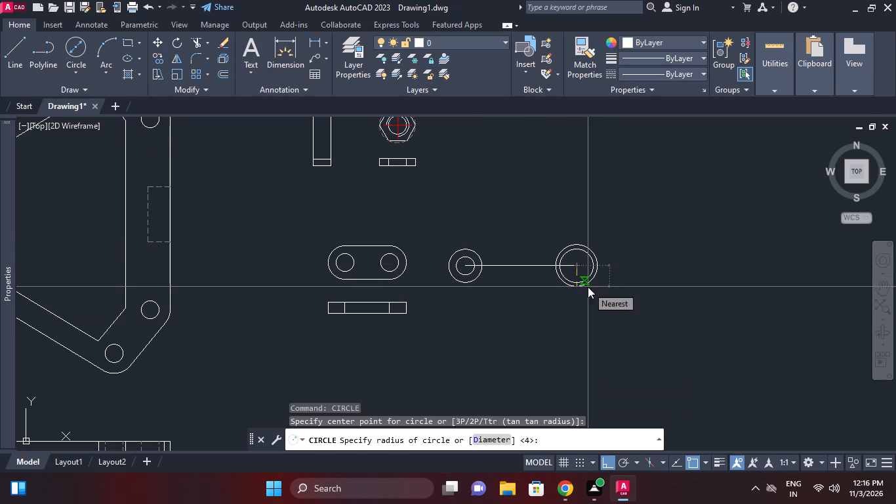
{"action": "key", "text": "space"}
{"action": "type", "text": "8"}
{"action": "key", "text": "space"}
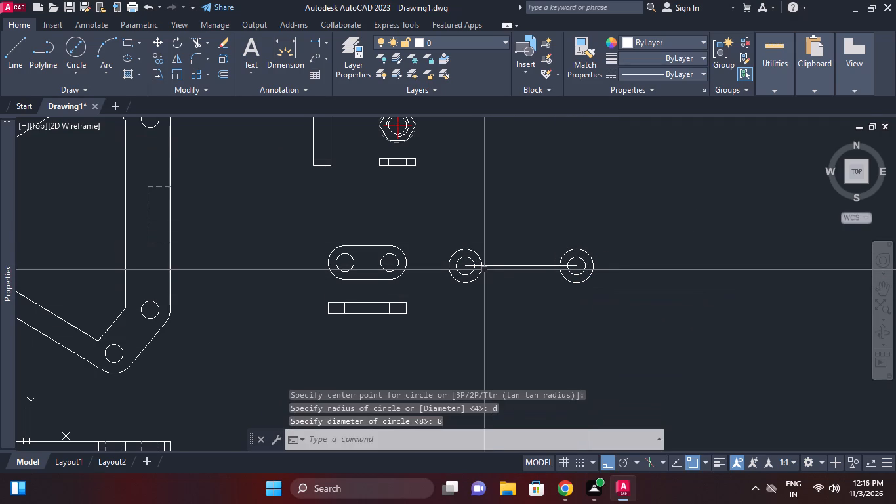
{"action": "key", "text": "Escape"}
Join the two outer circles of the long link with horizontal lines across their top and bottom quadrants.
{"action": "left_click", "coordinate": [20, 42]}
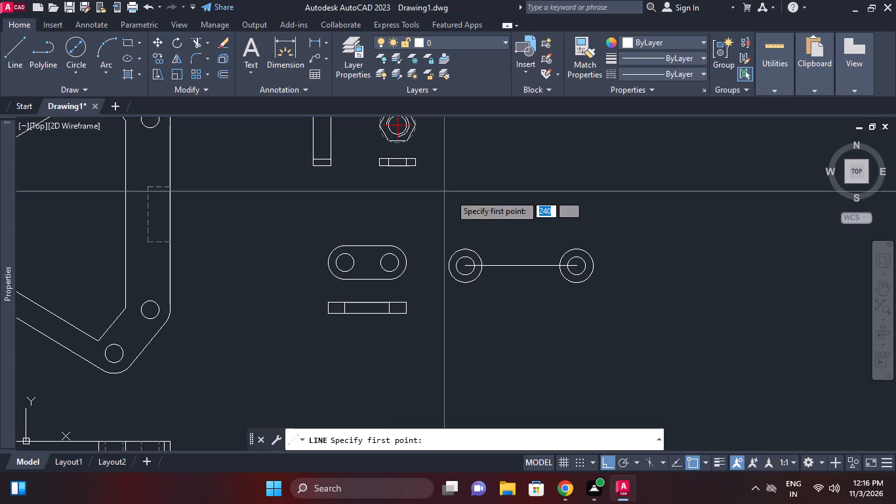
{"action": "scroll", "coordinate": [480, 226], "scroll_direction": "up", "scroll_amount": 1}
{"action": "left_click", "coordinate": [453, 260]}
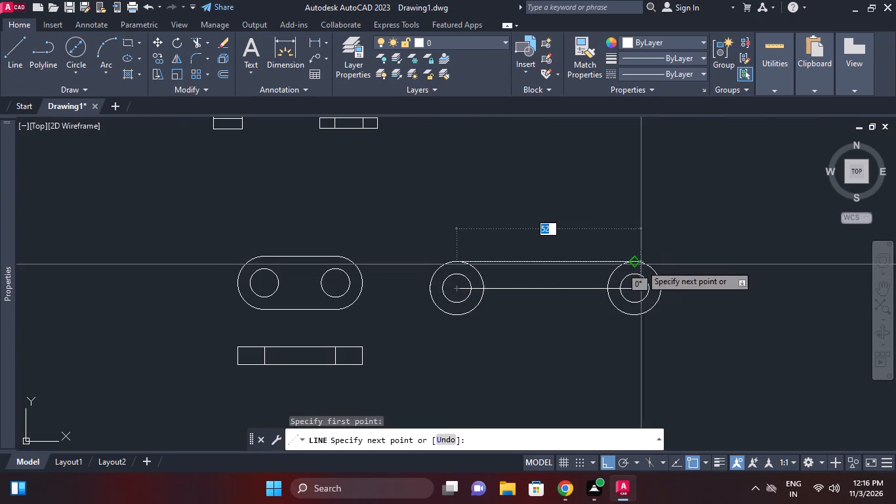
{"action": "left_click", "coordinate": [632, 261]}
{"action": "right_click", "coordinate": [623, 226]}
{"action": "left_click", "coordinate": [666, 240]}
{"action": "right_click", "coordinate": [563, 199]}
{"action": "left_click", "coordinate": [587, 204]}
{"action": "middle_click_drag", "start_coordinate": [572, 250], "coordinate": [566, 229]}
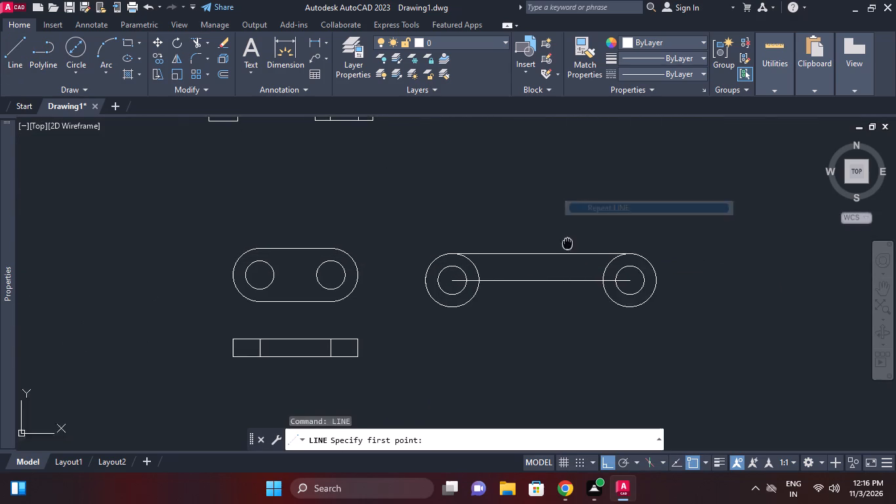
{"action": "middle_click_drag", "start_coordinate": [566, 229], "coordinate": [561, 208]}
{"action": "left_click", "coordinate": [448, 274]}
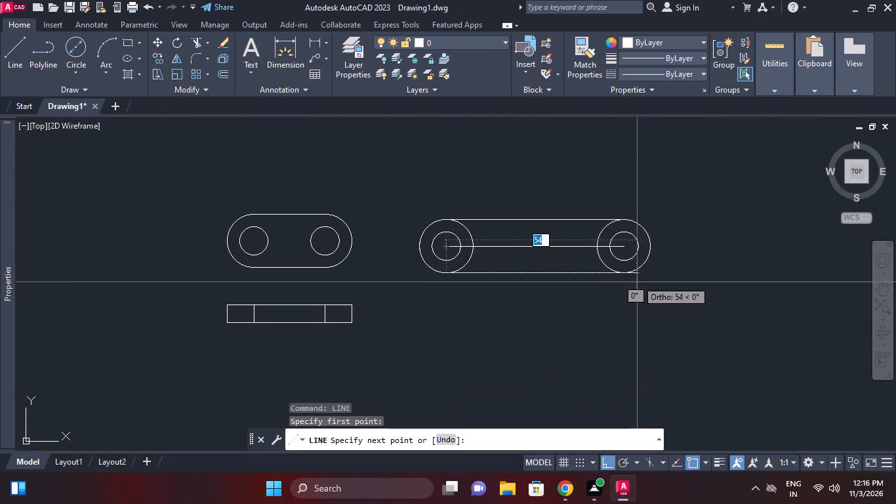
{"action": "left_click", "coordinate": [624, 272]}
{"action": "right_click", "coordinate": [664, 253]}
{"action": "left_click", "coordinate": [691, 259]}
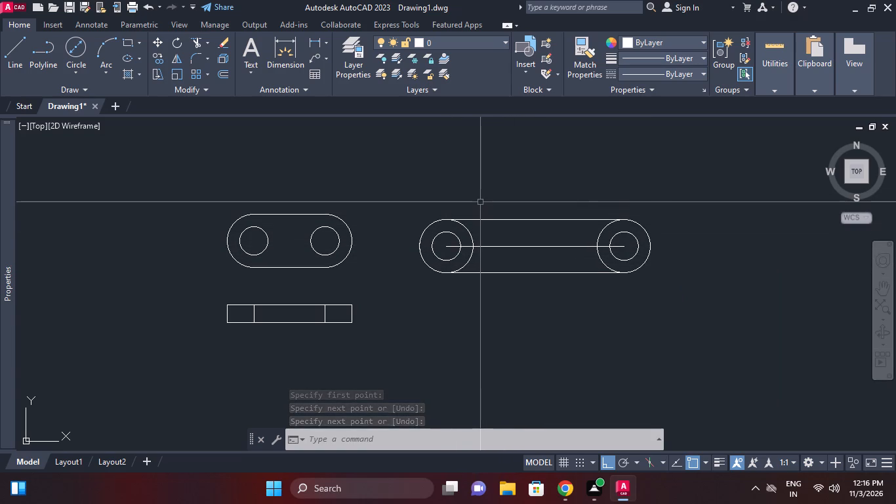
{"action": "key", "text": "space"}
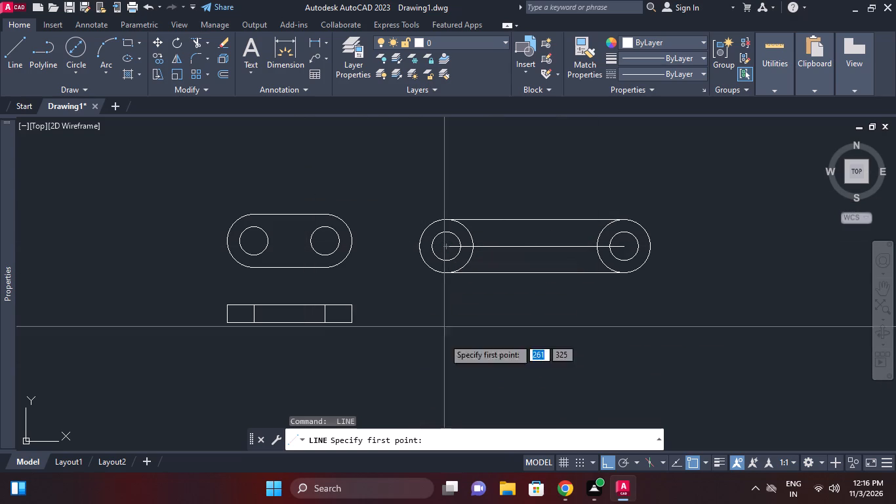
{"action": "key", "text": "Escape"}
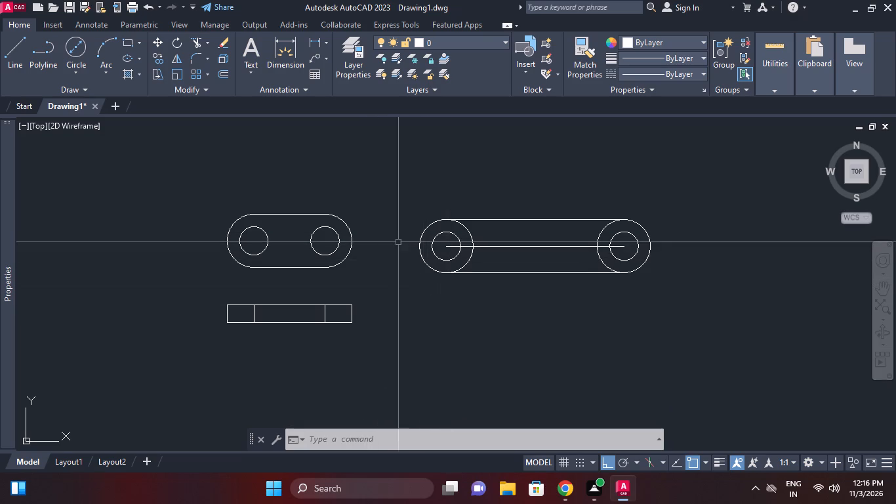
Place vertical construction lines through the outermost left and right quadrants of the long link.
{"action": "left_click", "coordinate": [52, 89]}
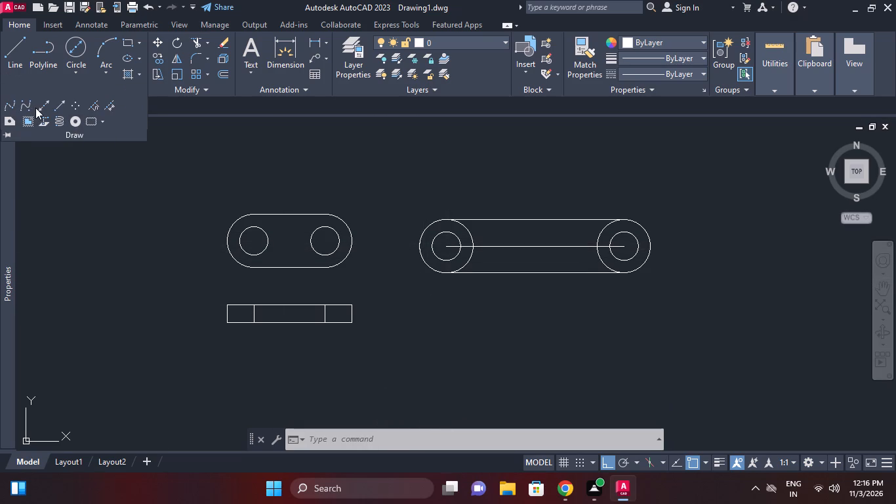
{"action": "left_click", "coordinate": [35, 108]}
{"action": "left_click", "coordinate": [45, 108]}
{"action": "left_click", "coordinate": [453, 432]}
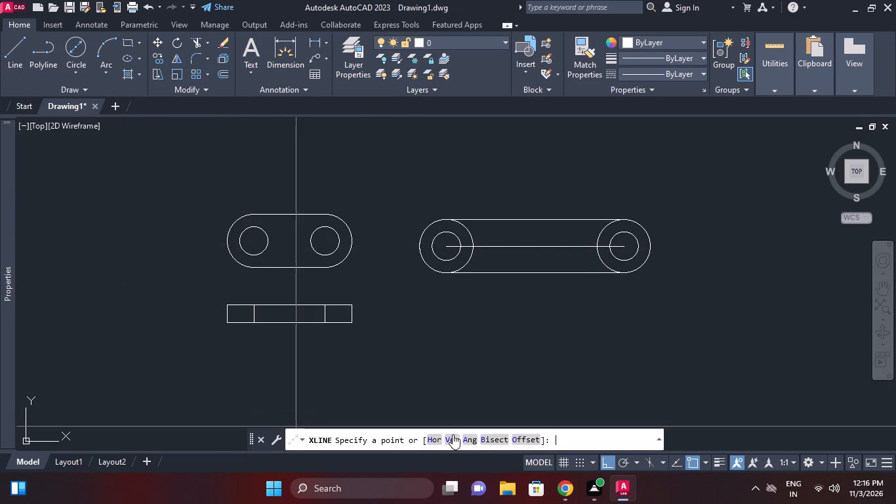
{"action": "left_click", "coordinate": [451, 437]}
{"action": "left_click", "coordinate": [421, 242]}
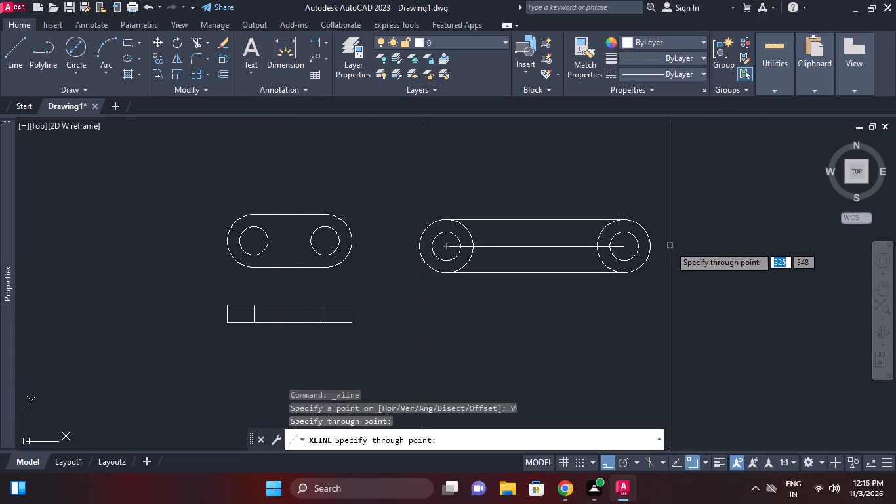
{"action": "left_click", "coordinate": [651, 247]}
{"action": "right_click", "coordinate": [685, 228]}
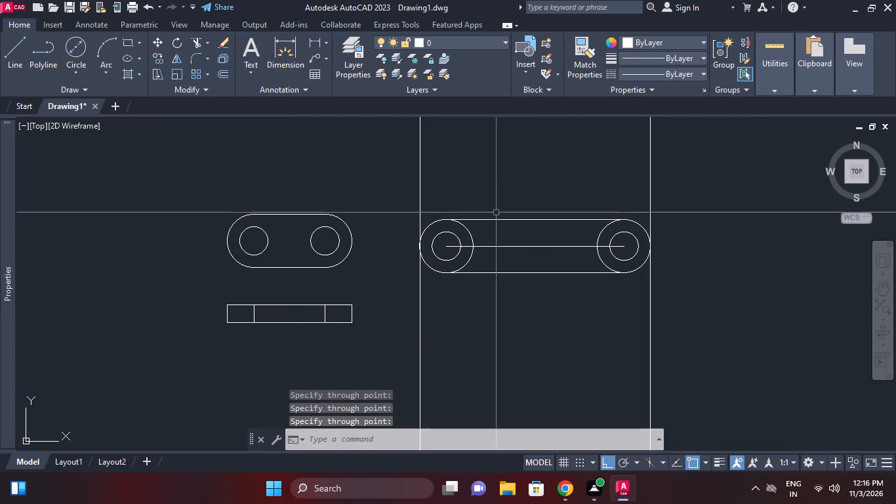
Draw a horizontal line below the long link, level with the short link's edge-view top and crossing both construction lines.
{"action": "left_click", "coordinate": [20, 42]}
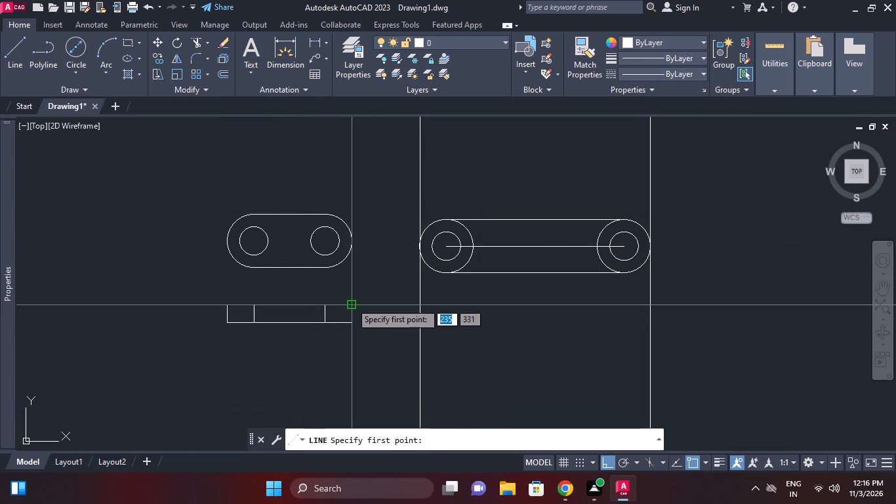
{"action": "left_click", "coordinate": [410, 302]}
{"action": "left_click", "coordinate": [697, 303]}
{"action": "right_click", "coordinate": [698, 303]}
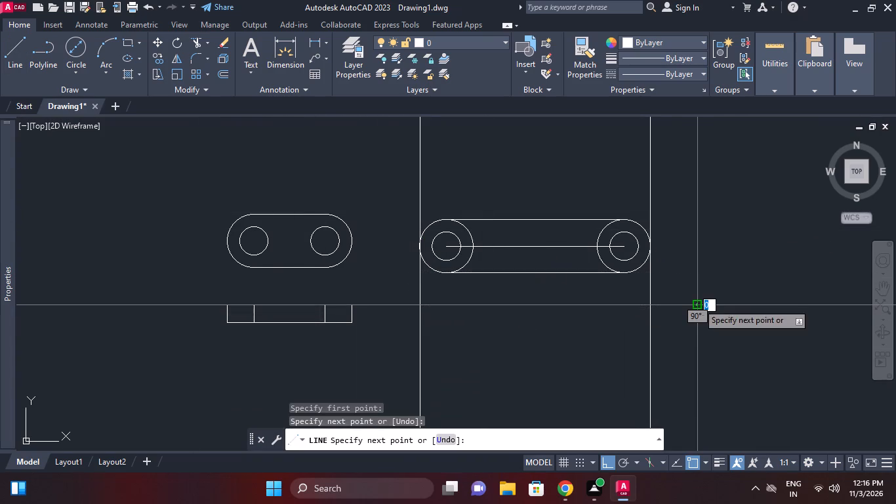
{"action": "left_click", "coordinate": [723, 310]}
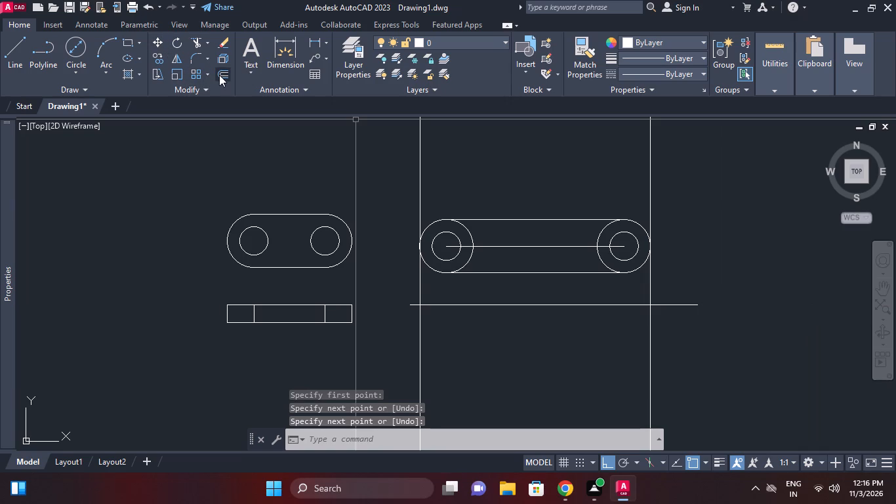
Offset the new horizontal line 5 units downward to form the bottom edge of the long link's edge view.
{"action": "left_click", "coordinate": [219, 75]}
{"action": "type", "text": "5"}
{"action": "key", "text": "space"}
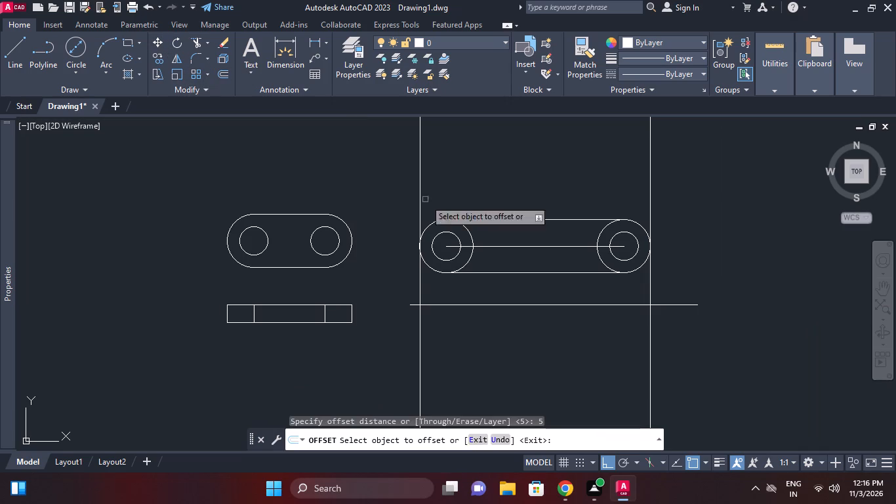
{"action": "left_click", "coordinate": [508, 303]}
{"action": "left_click", "coordinate": [502, 327]}
{"action": "right_click", "coordinate": [704, 219]}
{"action": "left_click", "coordinate": [746, 223]}
Draw a vertical line from each hole centre of the long link down past both edge-view lines.
{"action": "middle_click_drag", "start_coordinate": [641, 201], "coordinate": [632, 142]}
{"action": "left_click", "coordinate": [14, 50]}
{"action": "left_click", "coordinate": [436, 186]}
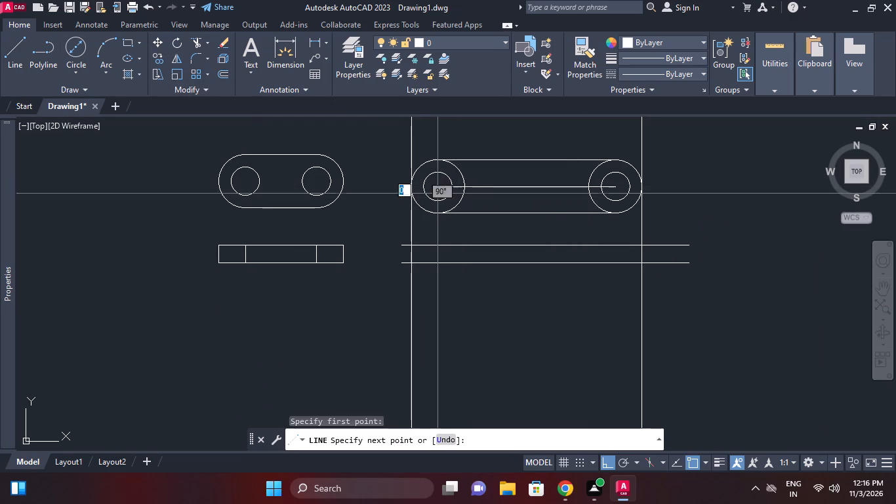
{"action": "left_click", "coordinate": [439, 296]}
{"action": "right_click", "coordinate": [492, 251]}
{"action": "left_click", "coordinate": [507, 256]}
{"action": "right_click", "coordinate": [501, 228]}
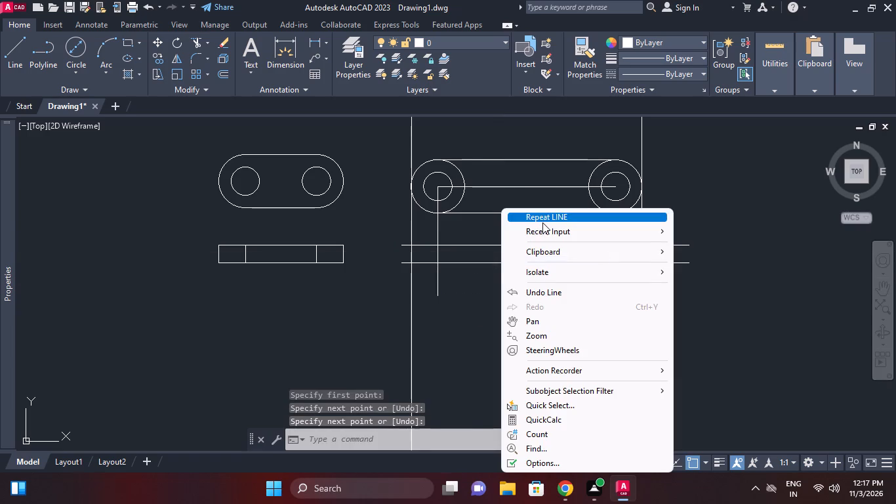
{"action": "left_click", "coordinate": [542, 222]}
{"action": "left_click", "coordinate": [614, 188]}
{"action": "left_click", "coordinate": [628, 296]}
{"action": "right_click", "coordinate": [689, 214]}
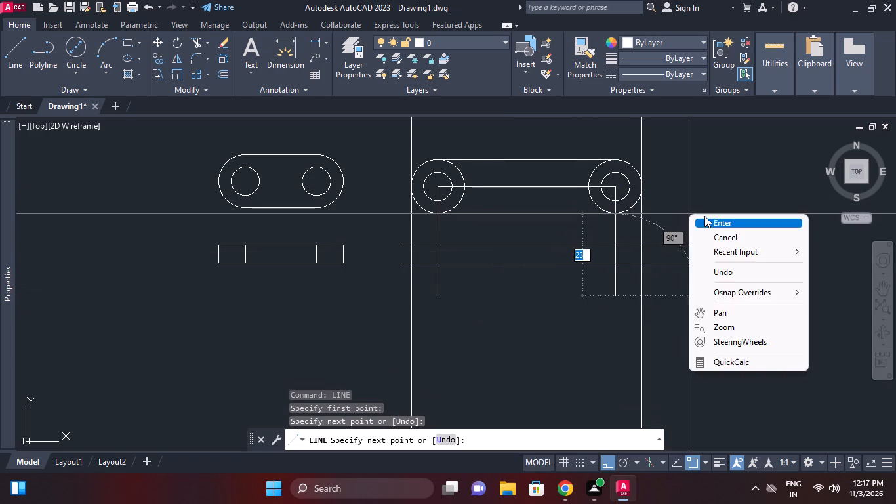
{"action": "left_click", "coordinate": [704, 216]}
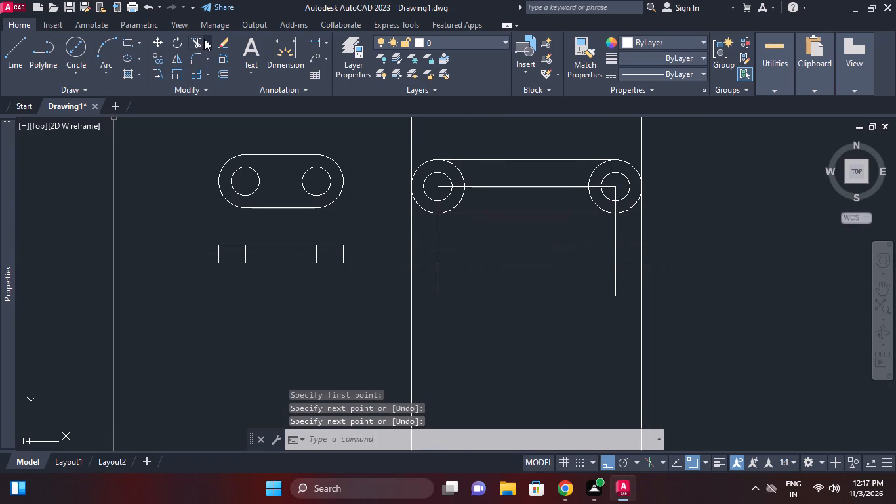
Trim the two hole-centre lines below the edge view and in the gap between it and the long link.
{"action": "left_click", "coordinate": [197, 41]}
{"action": "right_click", "coordinate": [110, 216]}
{"action": "left_click", "coordinate": [150, 221]}
{"action": "left_click", "coordinate": [432, 235]}
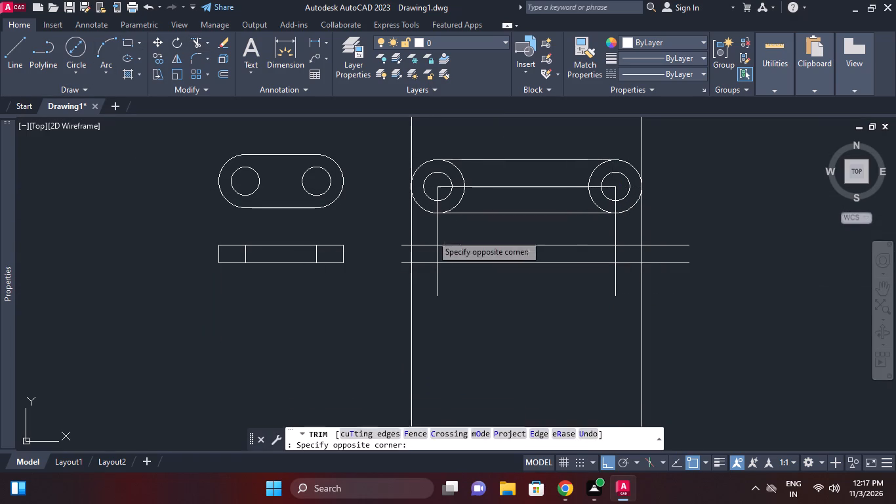
{"action": "left_click", "coordinate": [463, 230]}
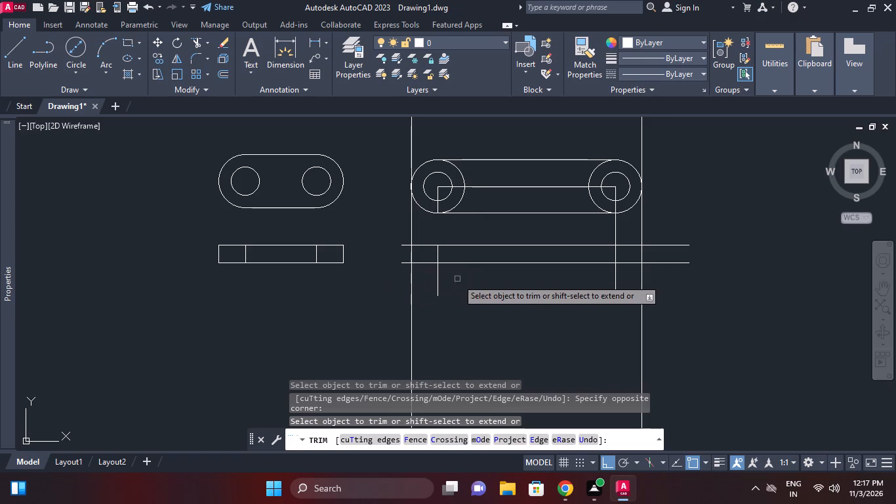
{"action": "left_click", "coordinate": [436, 272]}
{"action": "left_click", "coordinate": [615, 279]}
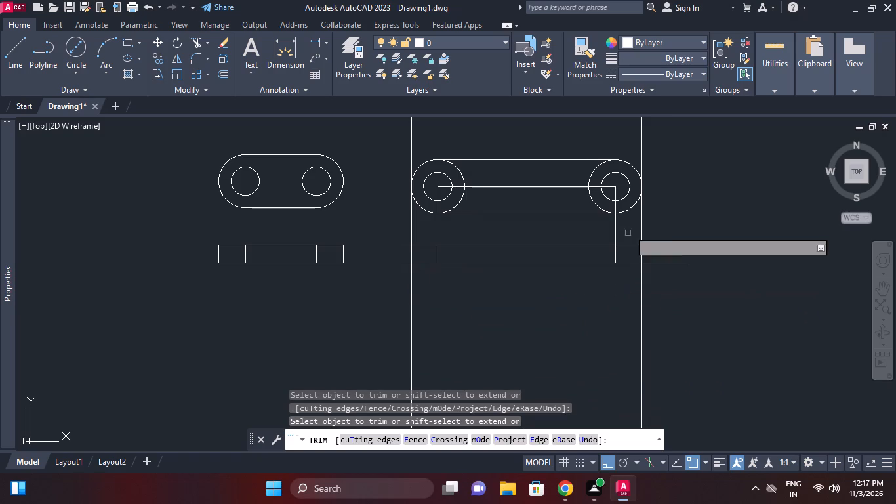
{"action": "left_click", "coordinate": [615, 227]}
Trim the overhanging ends of both horizontal edge-view lines back to the outer vertical construction lines.
{"action": "left_click", "coordinate": [682, 278]}
{"action": "left_click", "coordinate": [669, 237]}
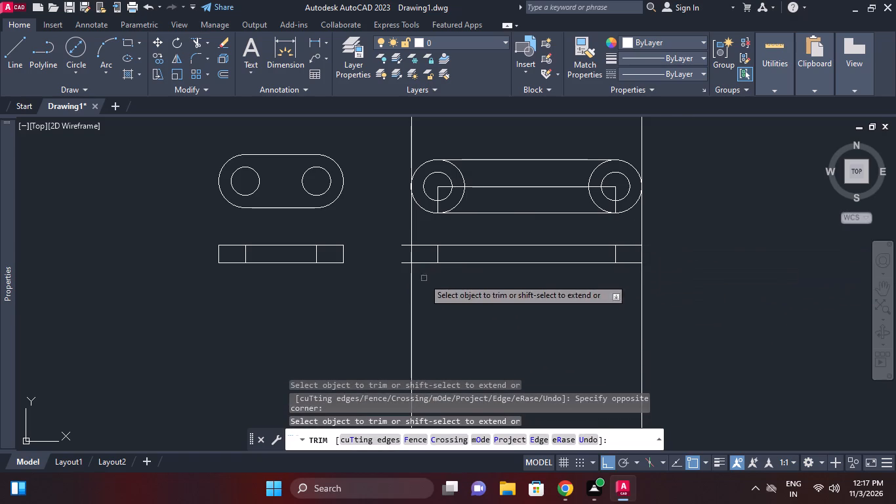
{"action": "left_click", "coordinate": [403, 263]}
{"action": "left_click", "coordinate": [403, 247]}
Trim both outer vertical construction lines below the edge view and in the gap between it and the long link.
{"action": "left_click", "coordinate": [399, 291]}
{"action": "left_click", "coordinate": [464, 295]}
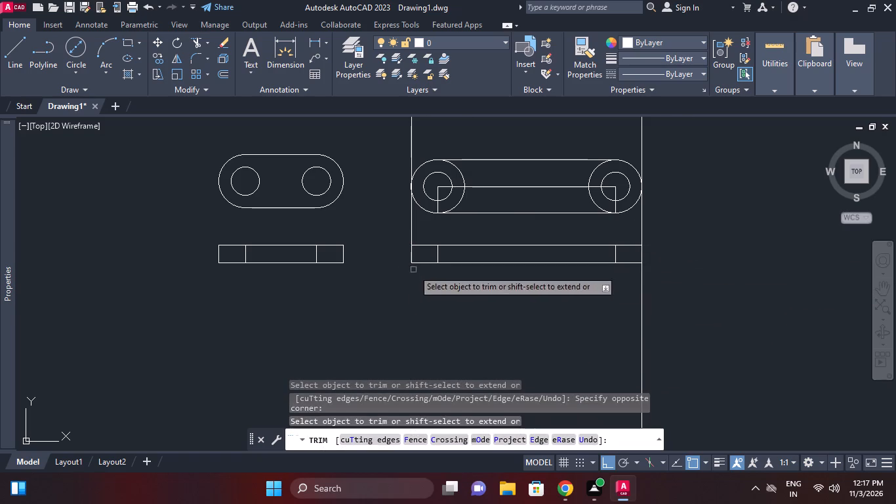
{"action": "left_click", "coordinate": [393, 232]}
{"action": "left_click", "coordinate": [430, 230]}
{"action": "left_click", "coordinate": [608, 236]}
{"action": "left_click", "coordinate": [678, 228]}
{"action": "left_click", "coordinate": [666, 286]}
{"action": "left_click", "coordinate": [596, 291]}
{"action": "right_click", "coordinate": [683, 239]}
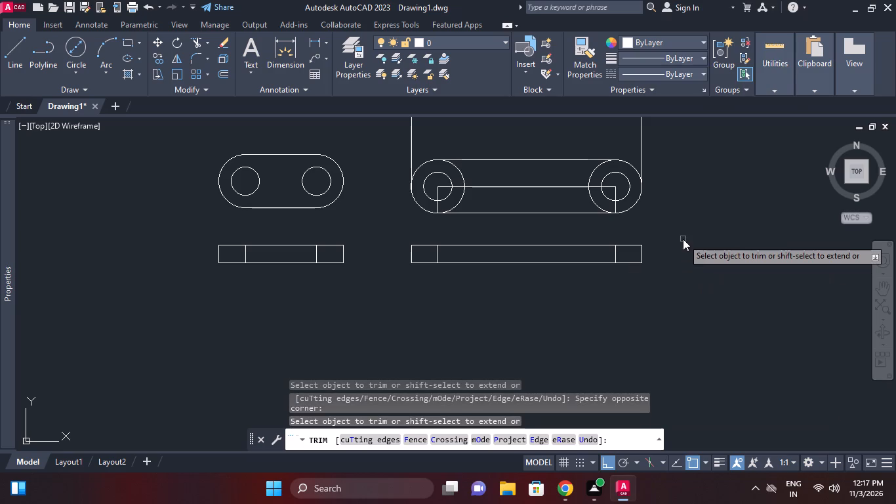
Erase the short vertical line below each hole centre and the centre-to-centre line inside the long link.
{"action": "left_click", "coordinate": [720, 27]}
{"action": "scroll", "coordinate": [423, 201], "scroll_direction": "up", "scroll_amount": 1}
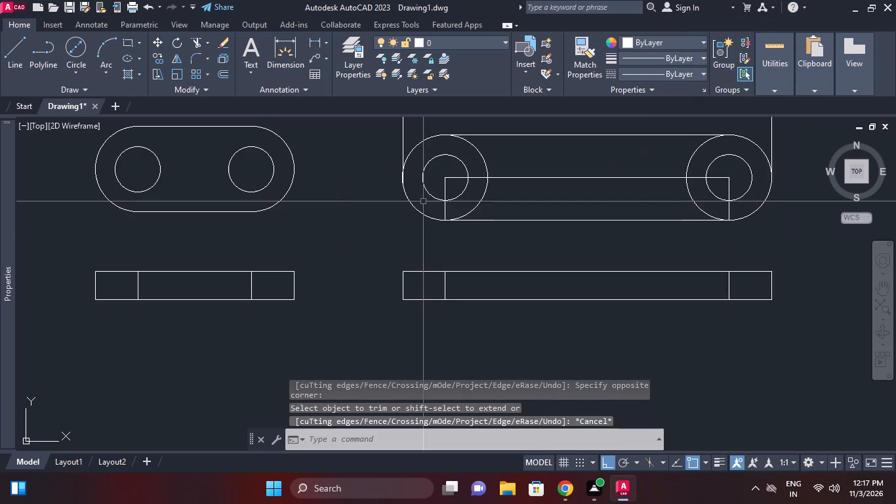
{"action": "left_click", "coordinate": [443, 205]}
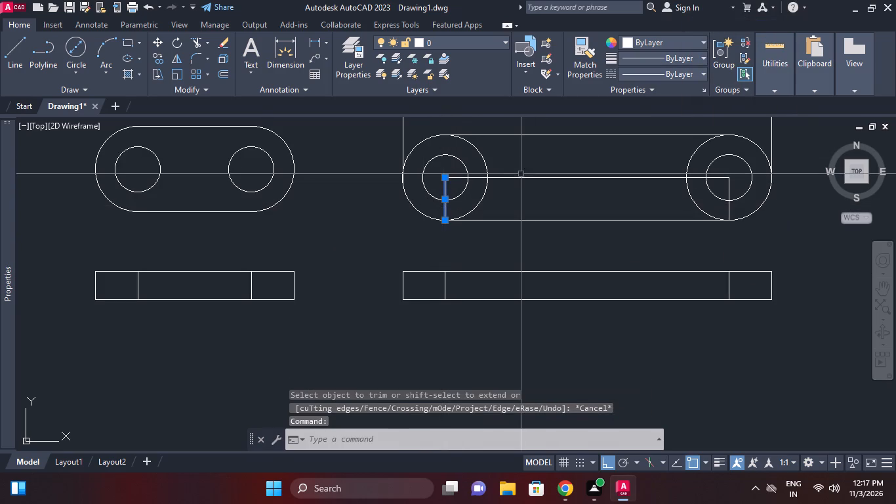
{"action": "right_click", "coordinate": [519, 165]}
{"action": "left_click", "coordinate": [553, 213]}
{"action": "left_click", "coordinate": [555, 195]}
{"action": "left_click", "coordinate": [540, 170]}
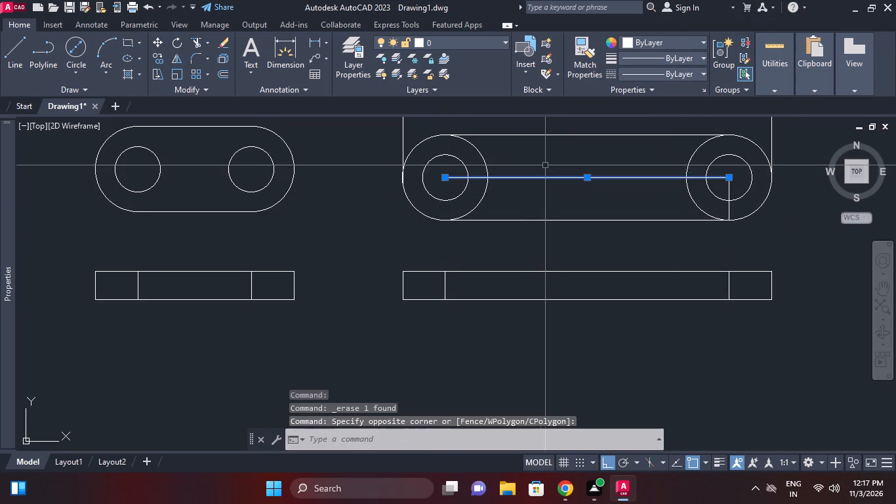
{"action": "right_click", "coordinate": [551, 161]}
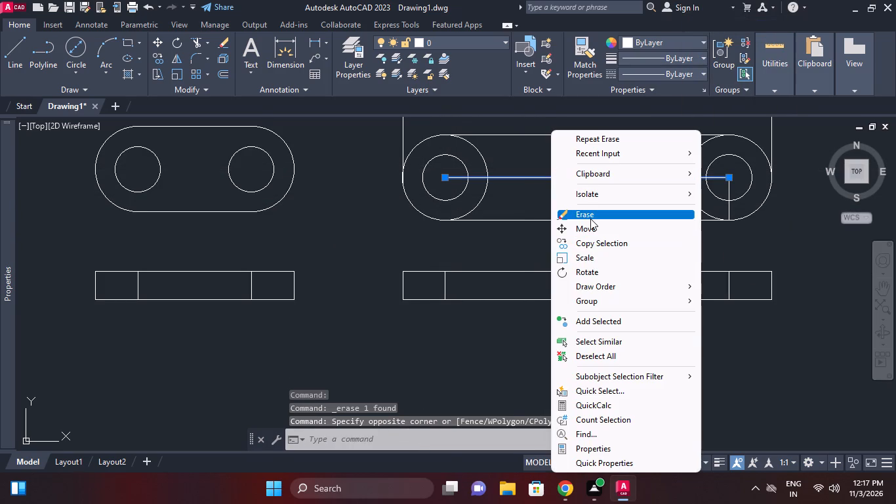
{"action": "left_click", "coordinate": [590, 219]}
{"action": "left_click", "coordinate": [727, 212]}
{"action": "right_click", "coordinate": [597, 209]}
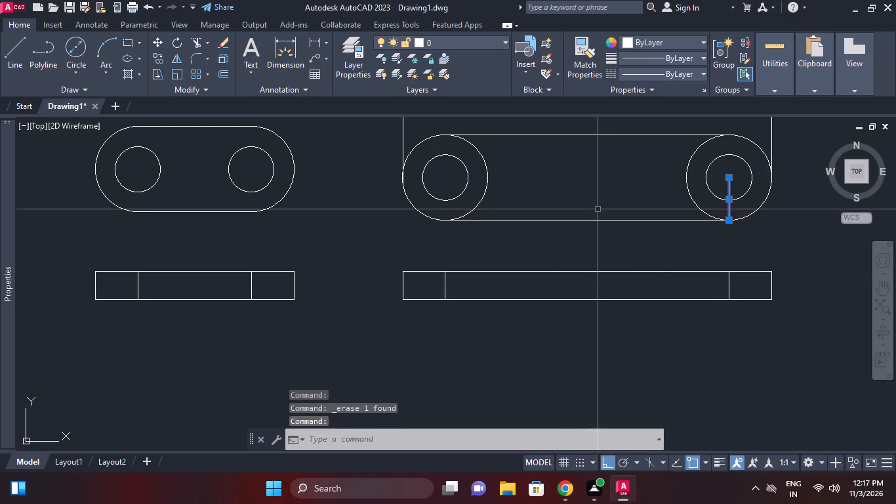
{"action": "left_click", "coordinate": [624, 218]}
Erase the two tall vertical construction lines rising above the long link from its outer ends.
{"action": "middle_click", "coordinate": [567, 251]}
{"action": "middle_click_drag", "start_coordinate": [557, 200], "coordinate": [561, 260]}
{"action": "scroll", "coordinate": [557, 223], "scroll_direction": "down", "scroll_amount": 1}
{"action": "middle_click_drag", "start_coordinate": [557, 190], "coordinate": [557, 240]}
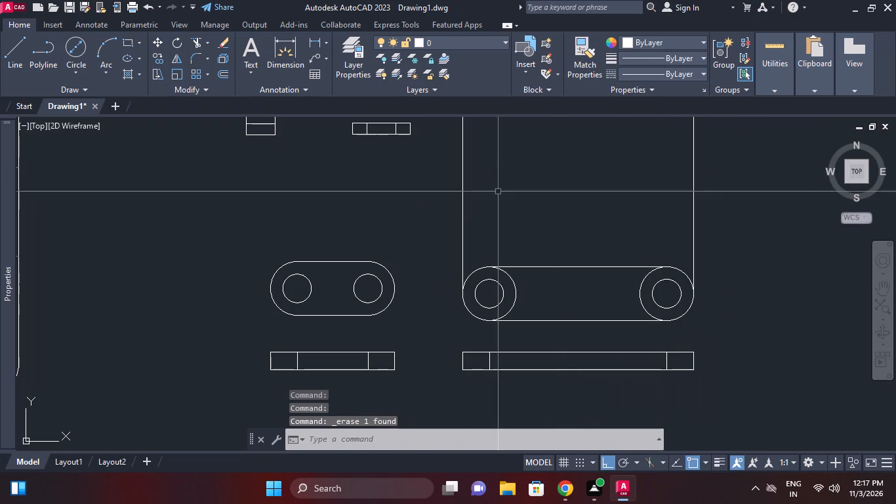
{"action": "left_click", "coordinate": [498, 192]}
{"action": "left_click", "coordinate": [438, 169]}
{"action": "left_click", "coordinate": [717, 175]}
{"action": "left_click", "coordinate": [695, 172]}
{"action": "left_click", "coordinate": [693, 168]}
{"action": "right_click", "coordinate": [641, 148]}
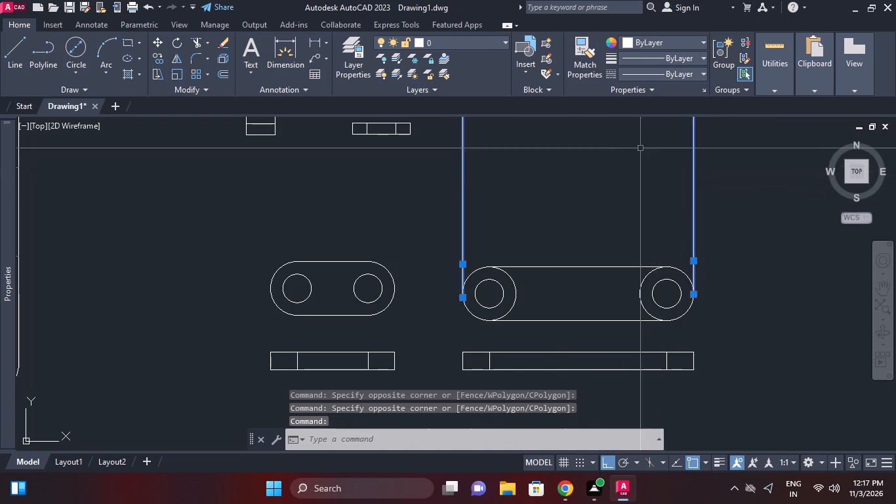
{"action": "left_click", "coordinate": [669, 239]}
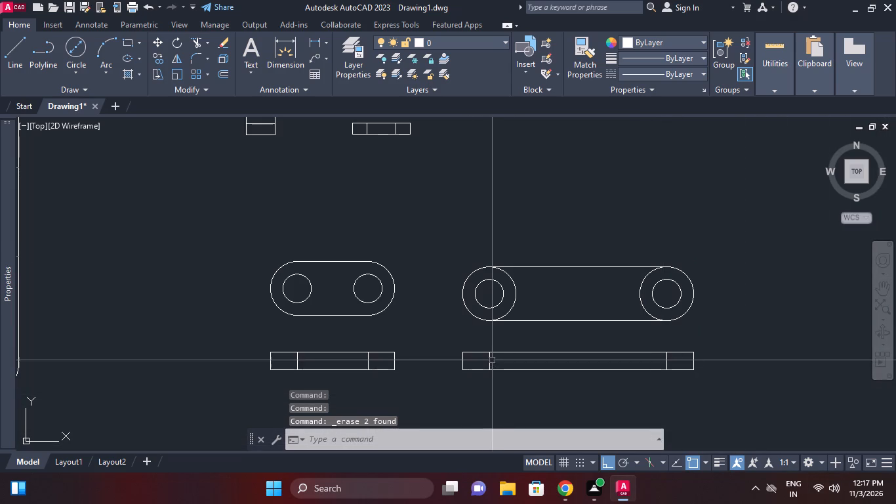
Regenerate the drawing.
{"action": "type", "text": "re"}
{"action": "key", "text": "space"}
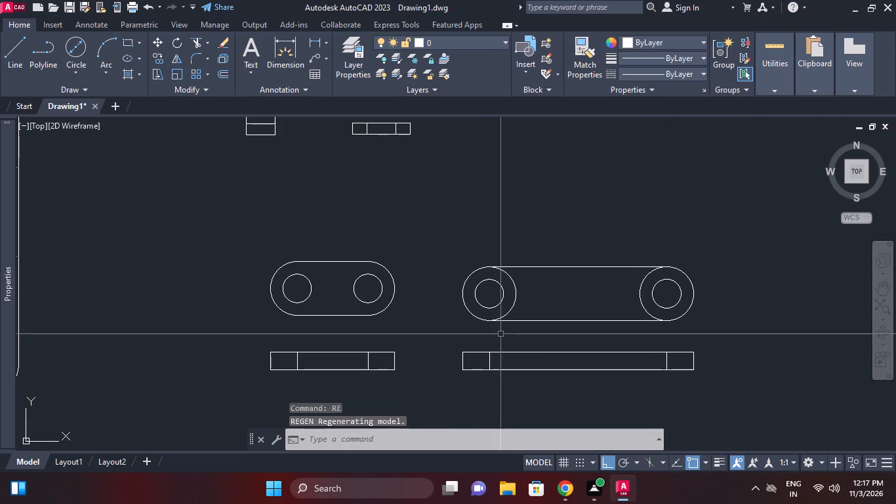
{"action": "key", "text": "Escape"}
Trim the inner halves of both large end circles of the long link, leaving only its rounded outline.
{"action": "type", "text": "tr"}
{"action": "key", "text": "space"}
{"action": "key", "text": "space"}
{"action": "left_click", "coordinate": [518, 288]}
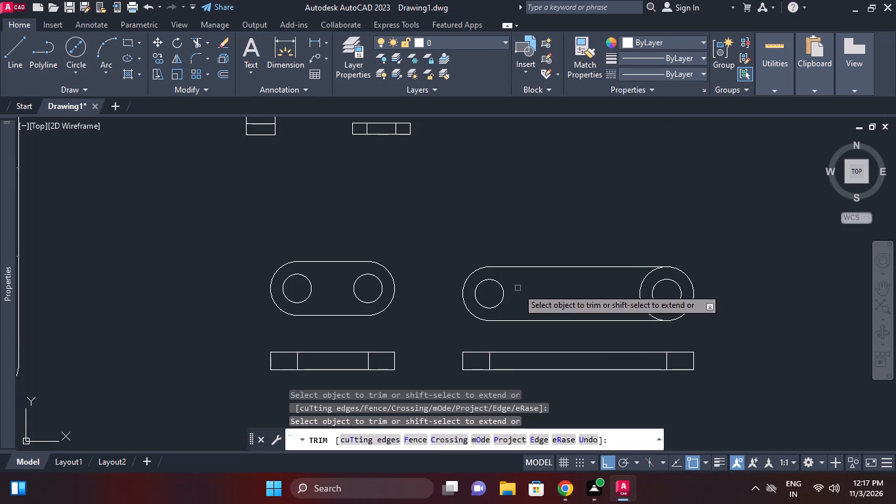
{"action": "left_click", "coordinate": [640, 299]}
{"action": "right_click", "coordinate": [771, 239]}
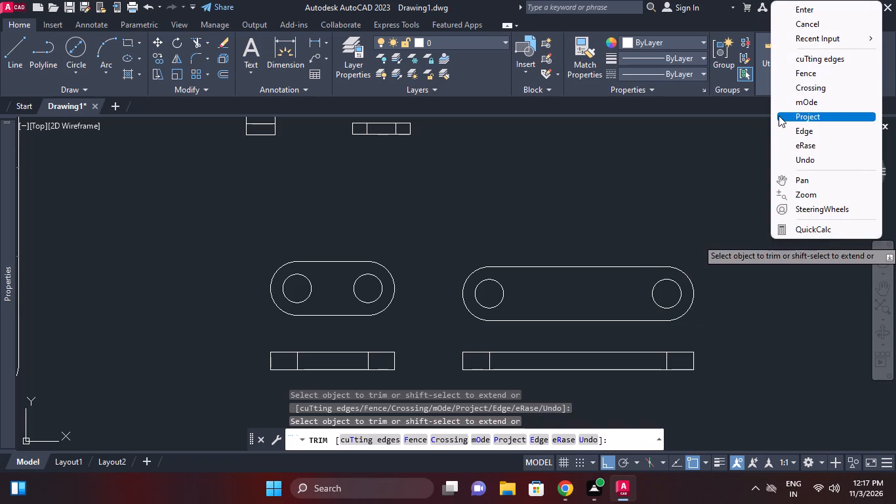
{"action": "left_click", "coordinate": [804, 17]}
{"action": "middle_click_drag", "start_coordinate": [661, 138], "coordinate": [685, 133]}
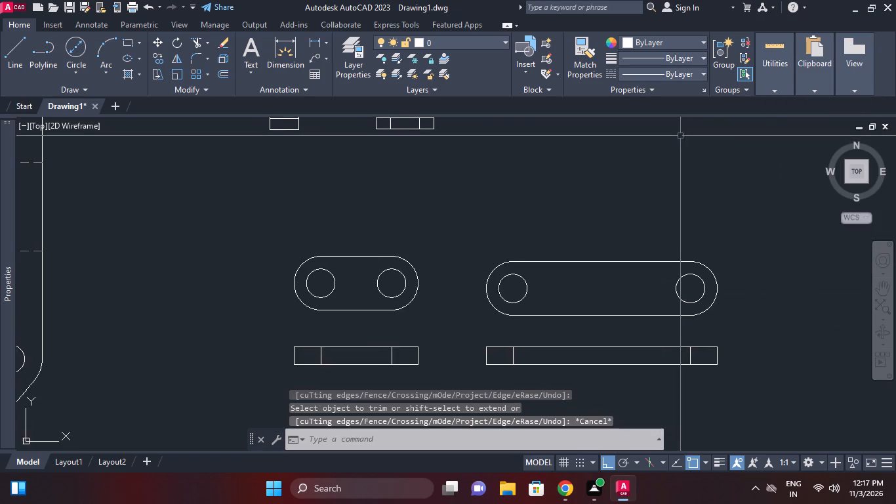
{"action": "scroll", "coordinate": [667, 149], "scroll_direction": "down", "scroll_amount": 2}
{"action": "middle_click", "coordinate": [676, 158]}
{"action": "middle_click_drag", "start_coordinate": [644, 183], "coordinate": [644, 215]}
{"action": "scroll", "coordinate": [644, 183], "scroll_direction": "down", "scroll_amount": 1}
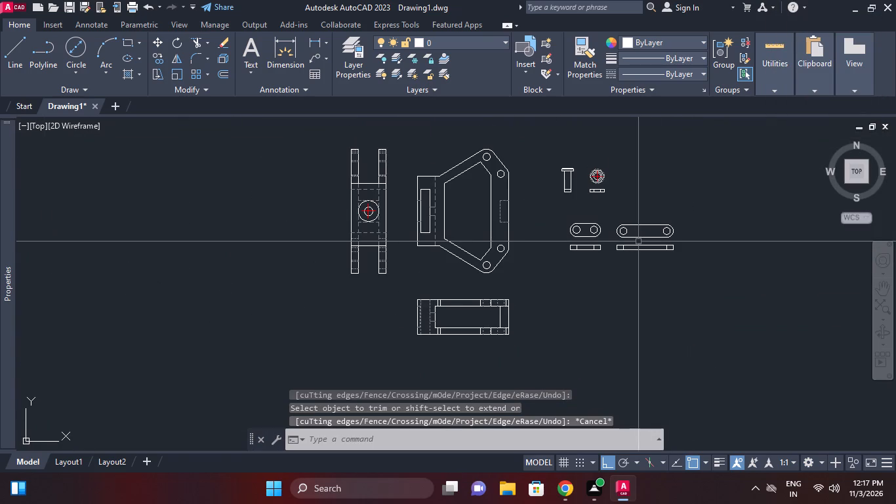
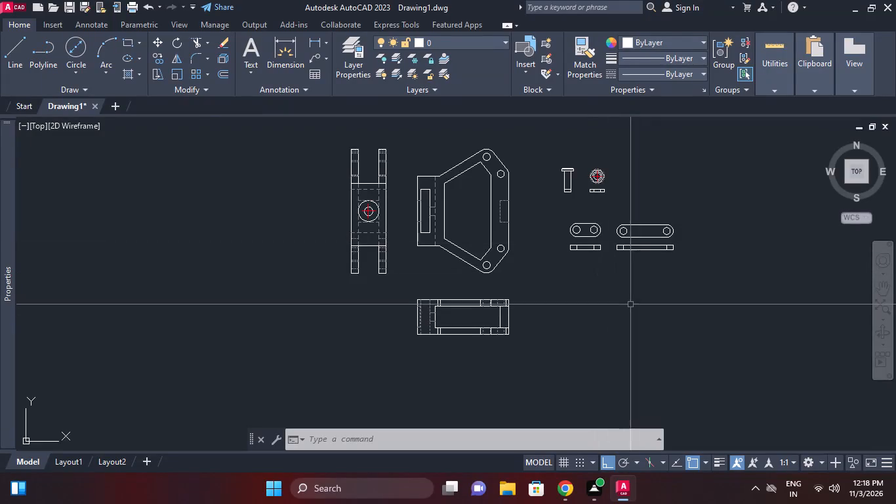
Offset both hole circles of the short link outward by 1.
{"action": "scroll", "coordinate": [600, 275], "scroll_direction": "up", "scroll_amount": 2}
{"action": "middle_click_drag", "start_coordinate": [518, 192], "coordinate": [519, 220]}
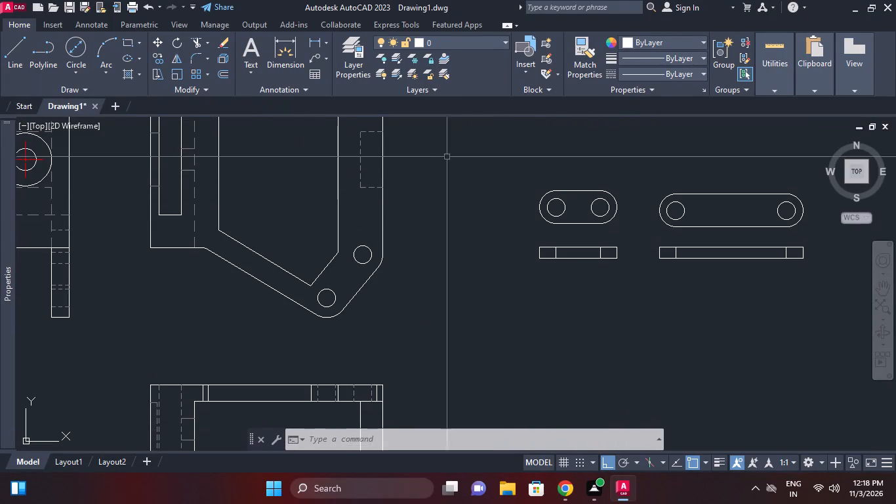
{"action": "left_click", "coordinate": [221, 79]}
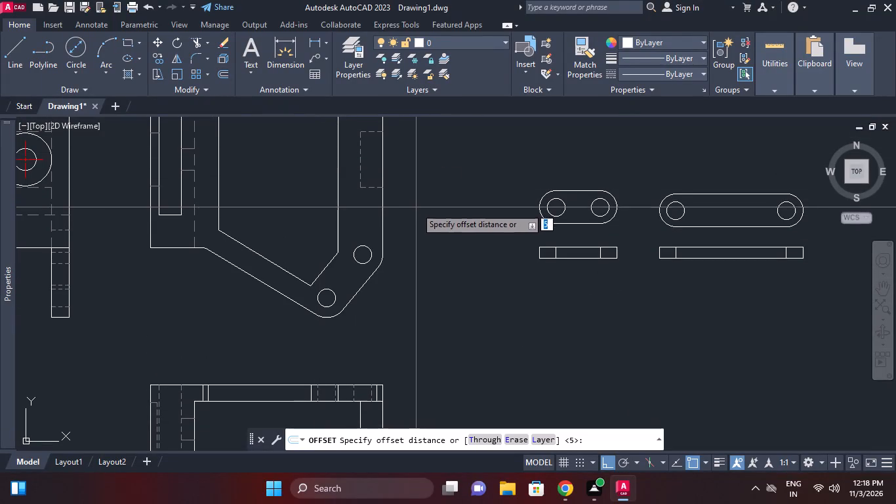
{"action": "key", "text": "1"}
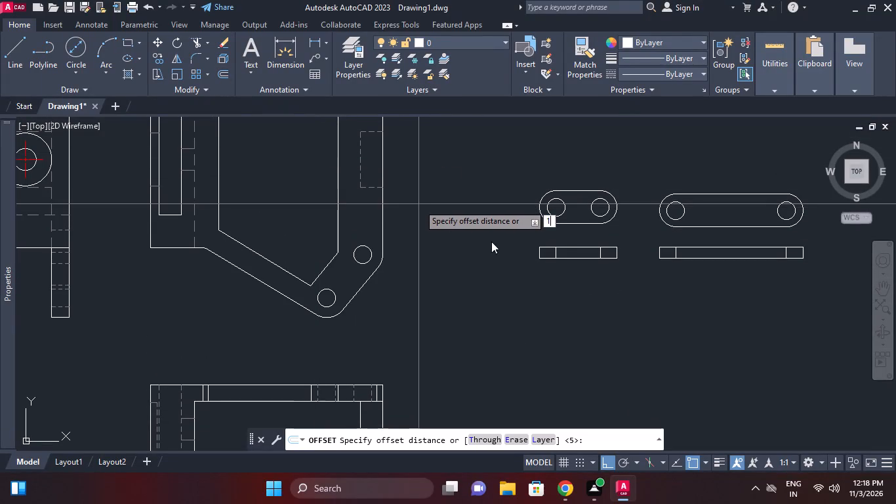
{"action": "key", "text": "space"}
{"action": "scroll", "coordinate": [380, 142], "scroll_direction": "up", "scroll_amount": 2}
{"action": "middle_click_drag", "start_coordinate": [649, 279], "coordinate": [399, 272]}
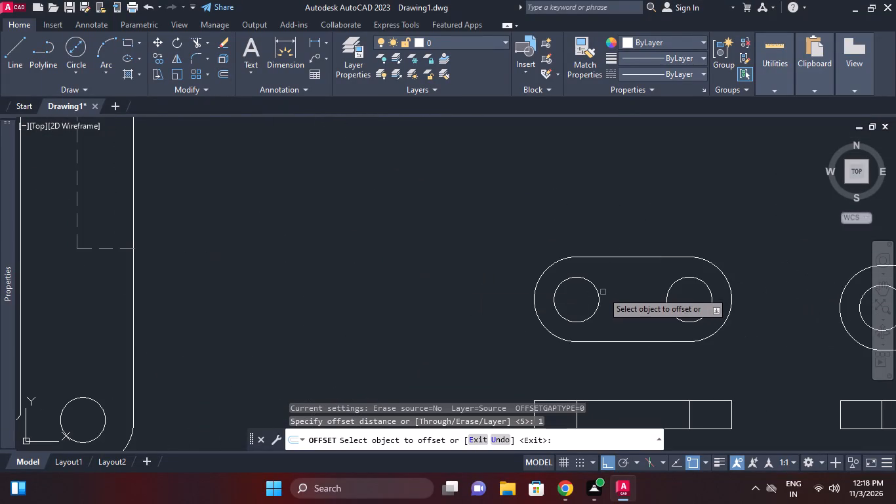
{"action": "left_click", "coordinate": [598, 289]}
{"action": "left_click", "coordinate": [609, 261]}
{"action": "left_click_drag", "start_coordinate": [674, 282], "coordinate": [670, 276]}
{"action": "left_click", "coordinate": [659, 260]}
Offset both hole circles of the long link outward by 1.
{"action": "middle_click_drag", "start_coordinate": [722, 240], "coordinate": [418, 240]}
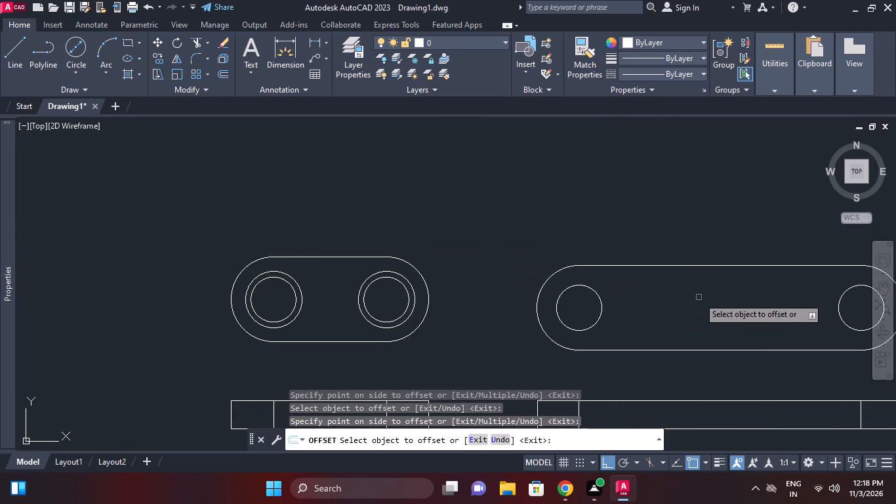
{"action": "left_click", "coordinate": [600, 297]}
{"action": "left_click", "coordinate": [601, 282]}
{"action": "middle_click_drag", "start_coordinate": [692, 305], "coordinate": [582, 294]}
{"action": "left_click", "coordinate": [739, 274]}
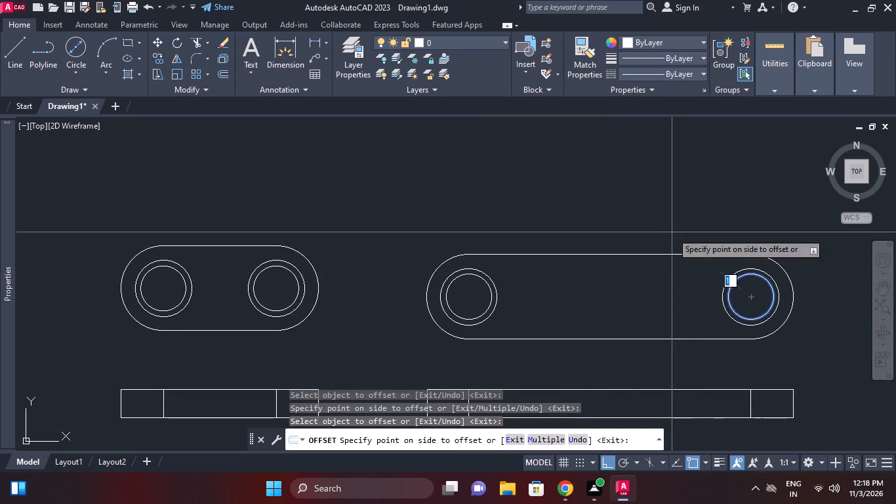
{"action": "left_click", "coordinate": [671, 232]}
{"action": "right_click", "coordinate": [655, 200]}
{"action": "left_click", "coordinate": [681, 218]}
Add center marks to the outer offset circles around both holes of the long link.
{"action": "right_click", "coordinate": [653, 192]}
{"action": "left_click", "coordinate": [686, 216]}
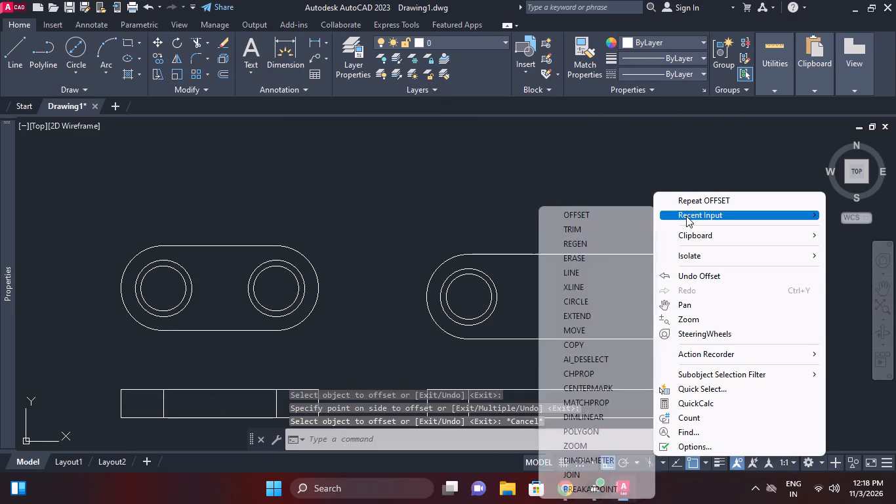
{"action": "left_click", "coordinate": [588, 385]}
{"action": "scroll", "coordinate": [495, 275], "scroll_direction": "up", "scroll_amount": 1}
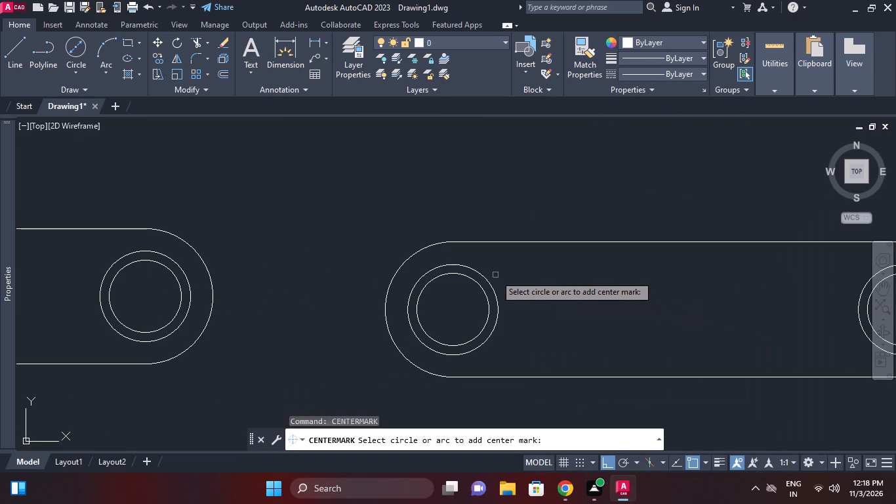
{"action": "left_click", "coordinate": [485, 279]}
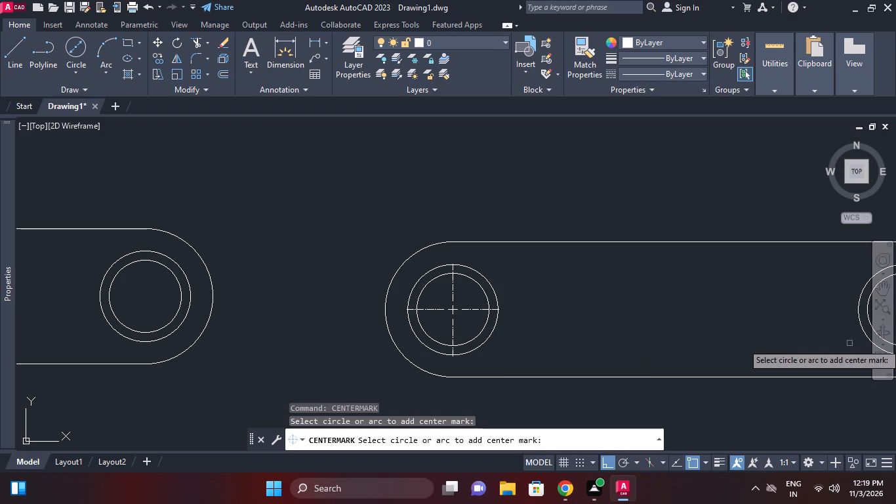
{"action": "scroll", "coordinate": [685, 327], "scroll_direction": "down", "scroll_amount": 1}
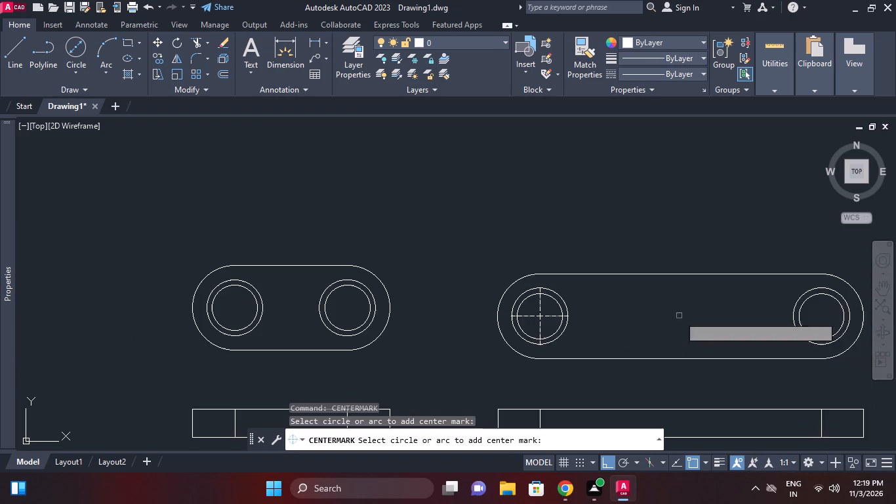
{"action": "middle_click", "coordinate": [663, 296]}
{"action": "middle_click_drag", "start_coordinate": [845, 345], "coordinate": [715, 333]}
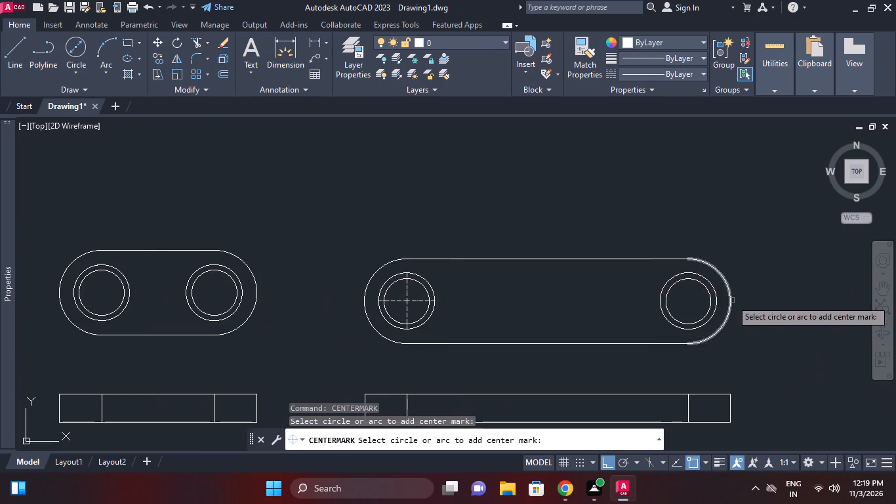
{"action": "scroll", "coordinate": [727, 295], "scroll_direction": "up", "scroll_amount": 1}
{"action": "left_click", "coordinate": [702, 280]}
{"action": "scroll", "coordinate": [703, 279], "scroll_direction": "down", "scroll_amount": 1}
Add center marks to the outer offset circles around both holes of the short link.
{"action": "middle_click_drag", "start_coordinate": [710, 279], "coordinate": [735, 278]}
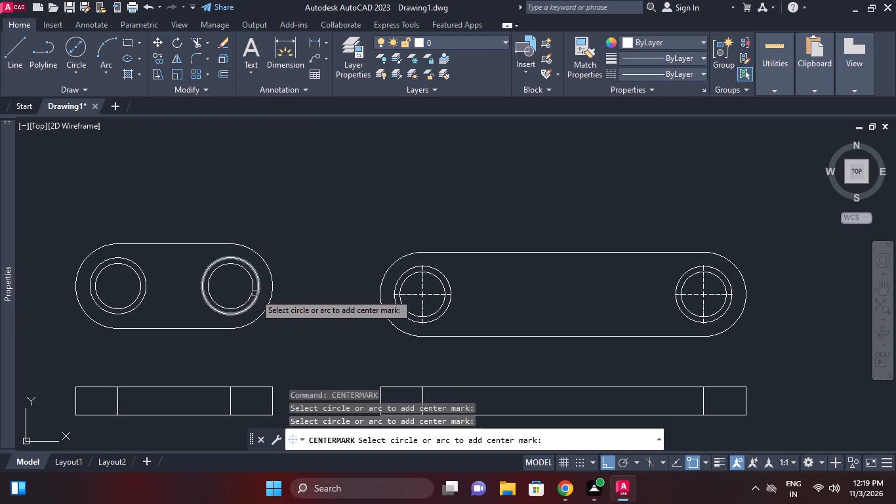
{"action": "scroll", "coordinate": [255, 293], "scroll_direction": "up", "scroll_amount": 1}
{"action": "left_click", "coordinate": [255, 264]}
{"action": "middle_click_drag", "start_coordinate": [308, 275], "coordinate": [351, 269]}
{"action": "scroll", "coordinate": [310, 275], "scroll_direction": "down", "scroll_amount": 1}
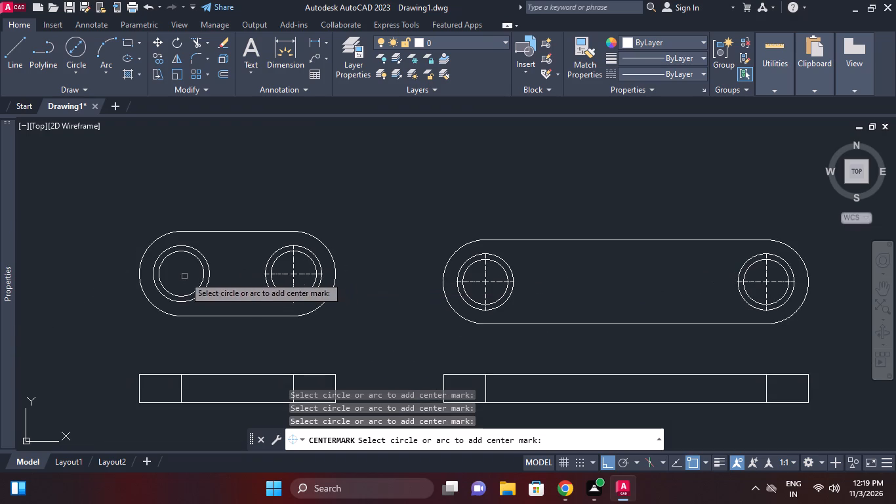
{"action": "left_click", "coordinate": [195, 299]}
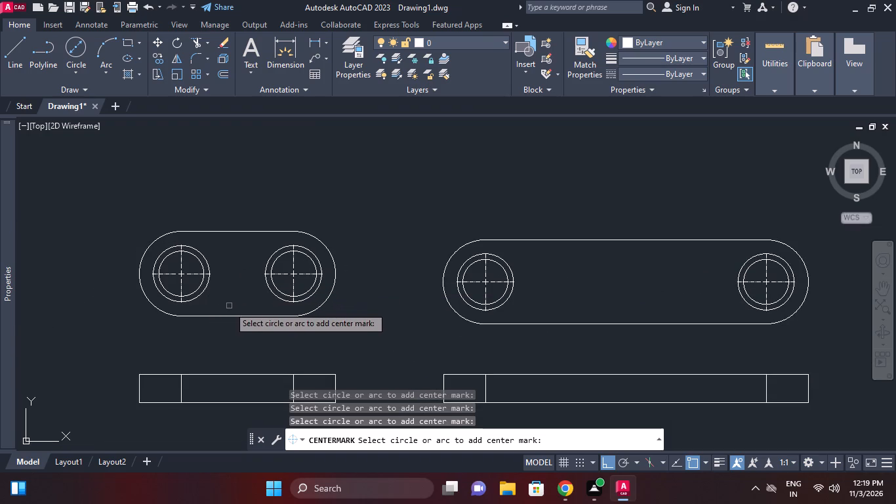
{"action": "right_click", "coordinate": [439, 211]}
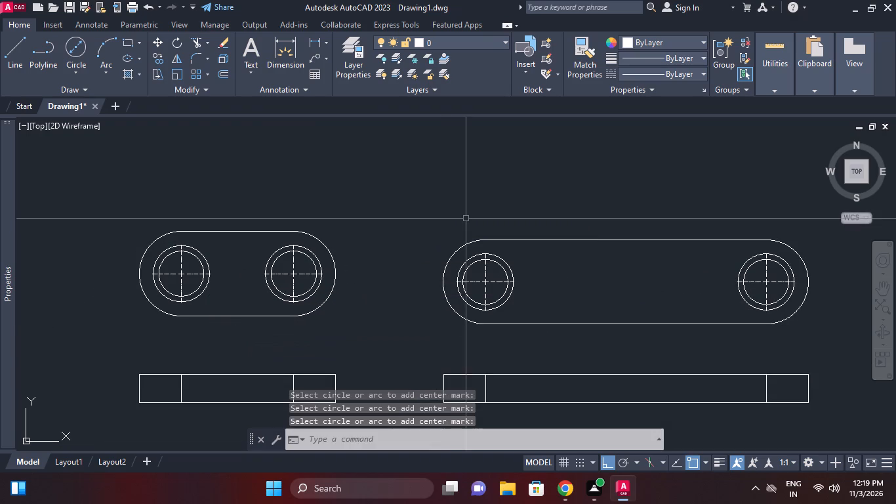
Erase the outer offset circles around both holes of the short link, keeping the center marks.
{"action": "scroll", "coordinate": [404, 220], "scroll_direction": "up", "scroll_amount": 1}
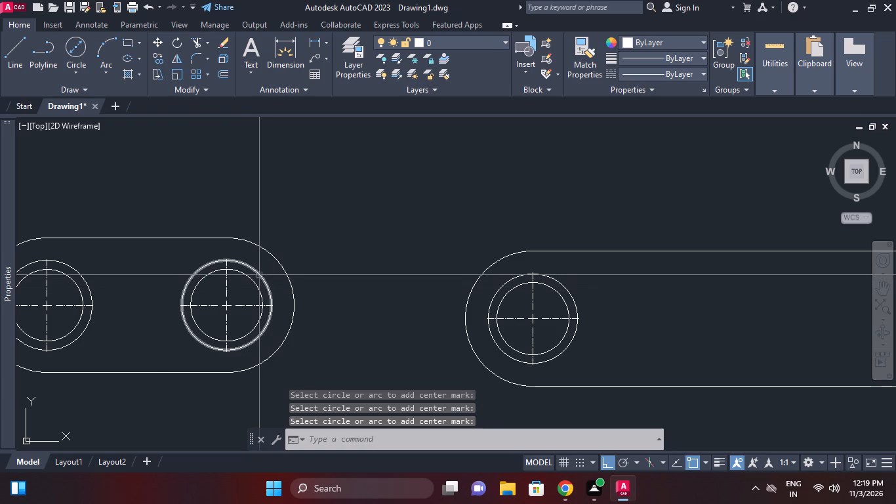
{"action": "left_click", "coordinate": [259, 275]}
{"action": "middle_click_drag", "start_coordinate": [233, 229], "coordinate": [308, 213]}
{"action": "right_click", "coordinate": [216, 240]}
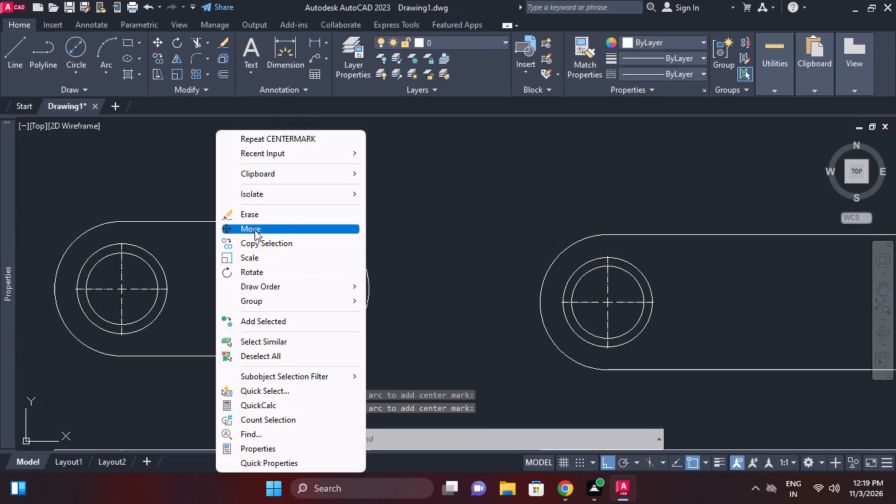
{"action": "left_click", "coordinate": [255, 218]}
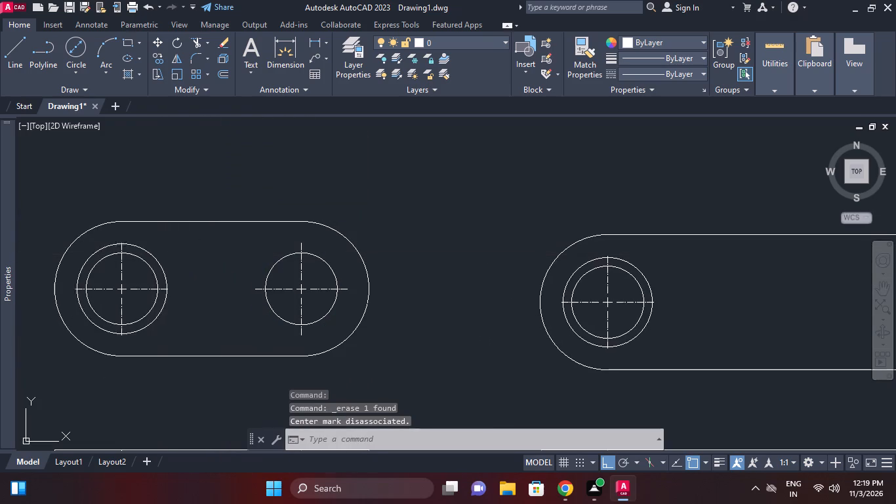
{"action": "left_click", "coordinate": [152, 255]}
{"action": "right_click", "coordinate": [197, 249]}
{"action": "left_click", "coordinate": [234, 218]}
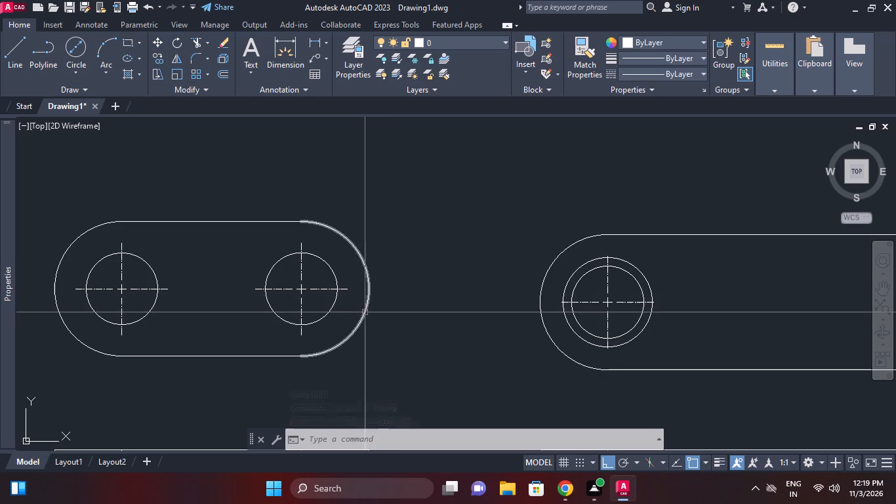
Erase the outer offset circles around both holes of the long link, keeping the center marks.
{"action": "left_click", "coordinate": [642, 277]}
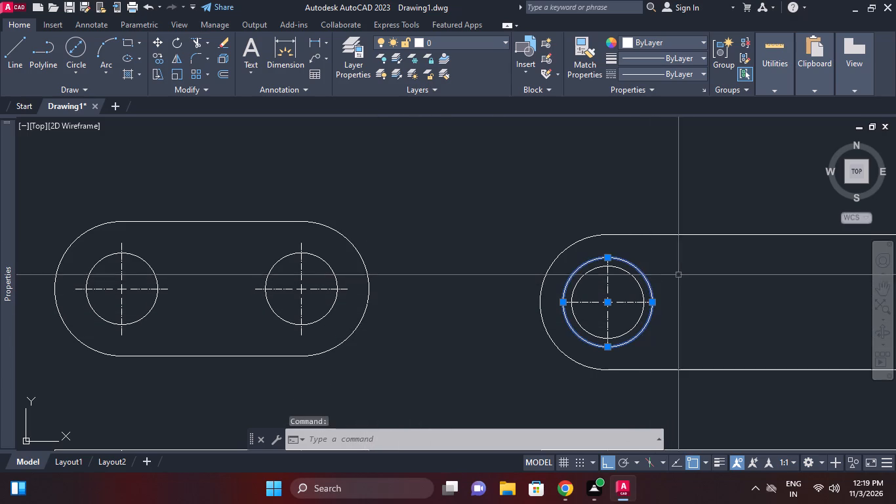
{"action": "right_click", "coordinate": [683, 268]}
{"action": "left_click", "coordinate": [741, 217]}
{"action": "scroll", "coordinate": [713, 294], "scroll_direction": "down", "scroll_amount": 1}
{"action": "middle_click_drag", "start_coordinate": [707, 297], "coordinate": [397, 301]}
{"action": "middle_click_drag", "start_coordinate": [664, 302], "coordinate": [653, 302]}
{"action": "scroll", "coordinate": [624, 293], "scroll_direction": "up", "scroll_amount": 1}
{"action": "left_click", "coordinate": [618, 275]}
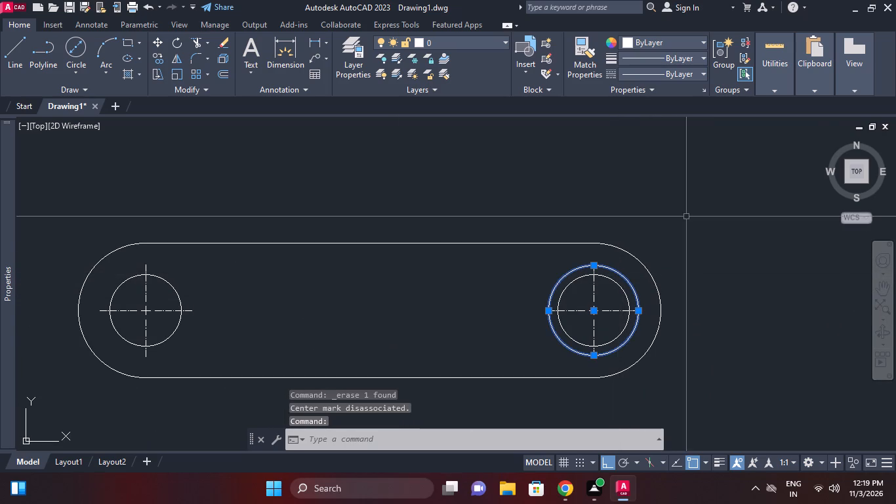
{"action": "right_click", "coordinate": [686, 215]}
{"action": "left_click", "coordinate": [712, 215]}
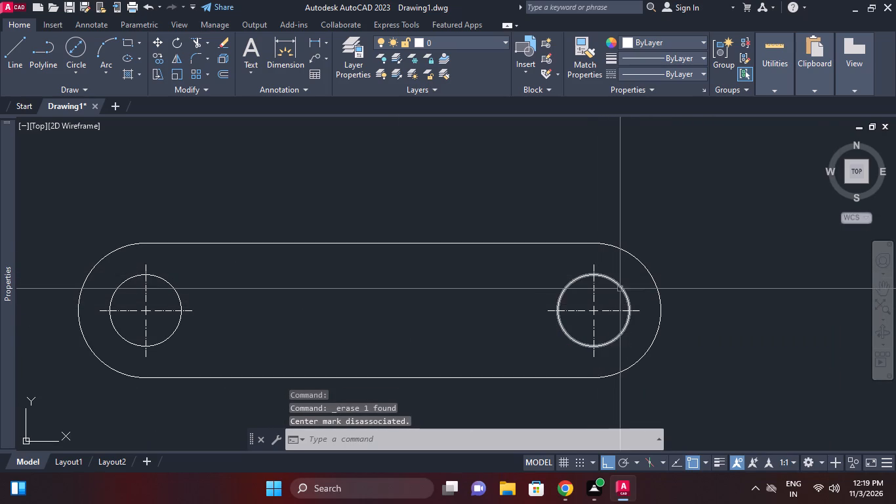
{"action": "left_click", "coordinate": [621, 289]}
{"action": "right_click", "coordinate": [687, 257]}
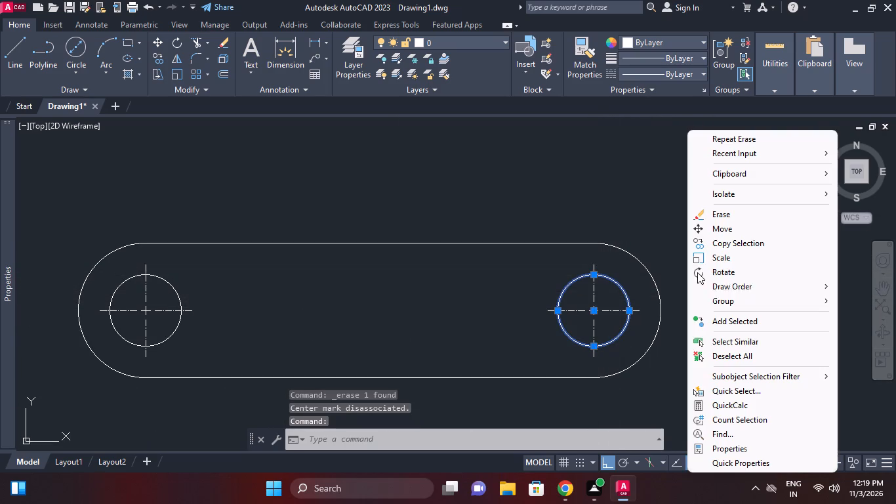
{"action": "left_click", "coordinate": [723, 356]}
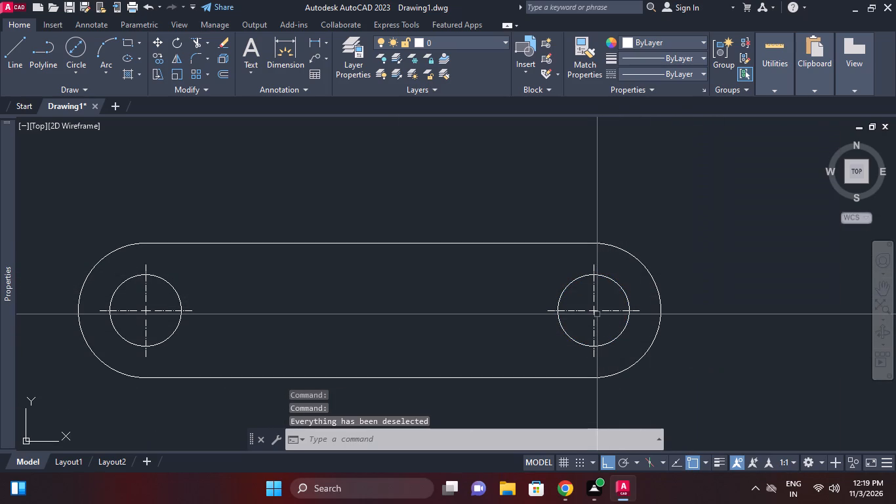
Change the color of both center marks in the long link to red.
{"action": "left_click", "coordinate": [596, 310]}
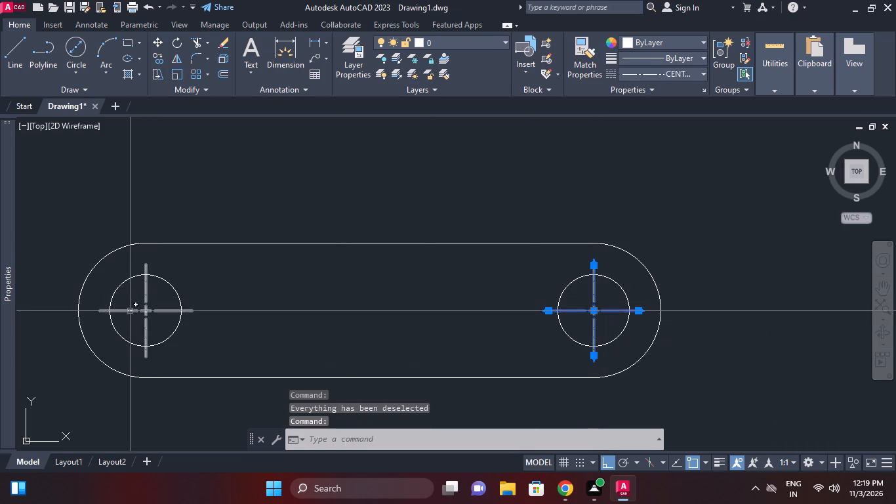
{"action": "left_click", "coordinate": [636, 46]}
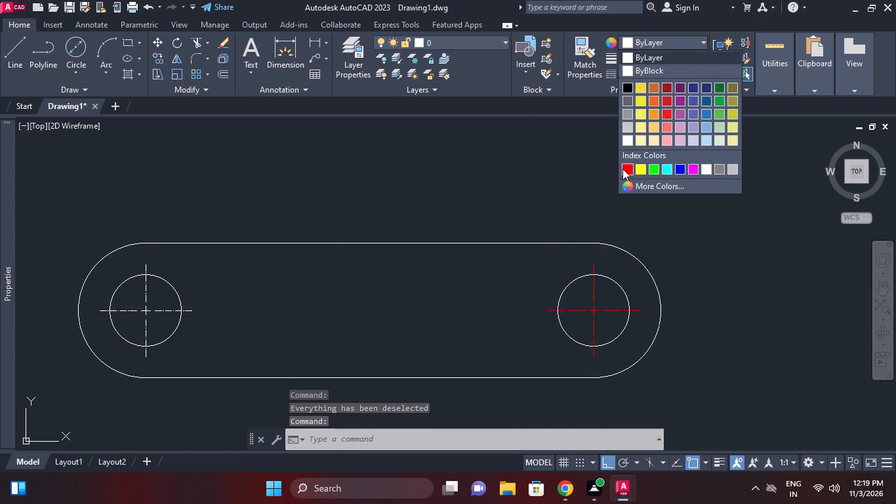
{"action": "left_click", "coordinate": [622, 169]}
{"action": "right_click", "coordinate": [527, 171]}
{"action": "left_click", "coordinate": [567, 355]}
{"action": "middle_click_drag", "start_coordinate": [283, 319], "coordinate": [546, 317]}
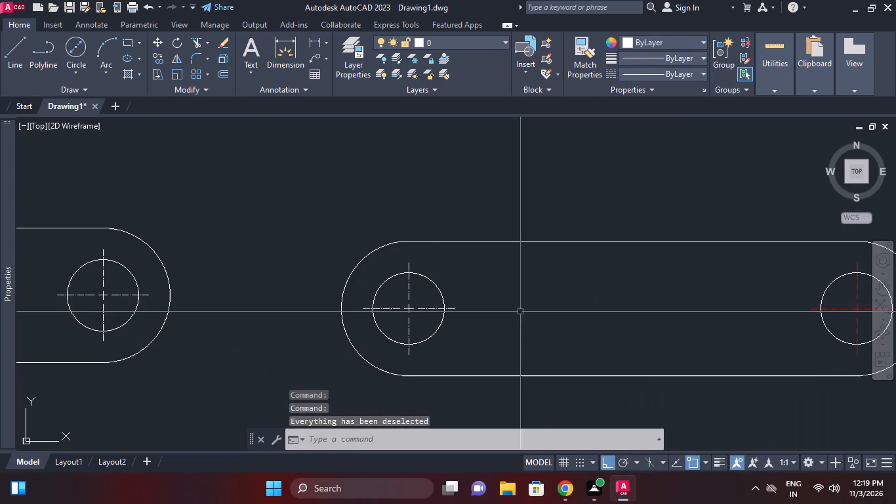
{"action": "left_click", "coordinate": [417, 308]}
{"action": "left_click", "coordinate": [681, 47]}
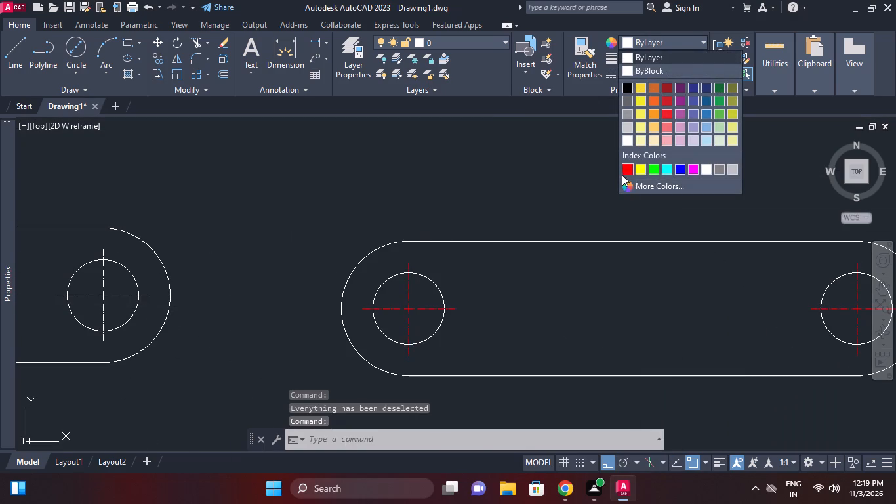
{"action": "left_click", "coordinate": [624, 172]}
{"action": "scroll", "coordinate": [478, 191], "scroll_direction": "down", "scroll_amount": 2}
{"action": "middle_click", "coordinate": [477, 191]}
{"action": "right_click", "coordinate": [480, 190]}
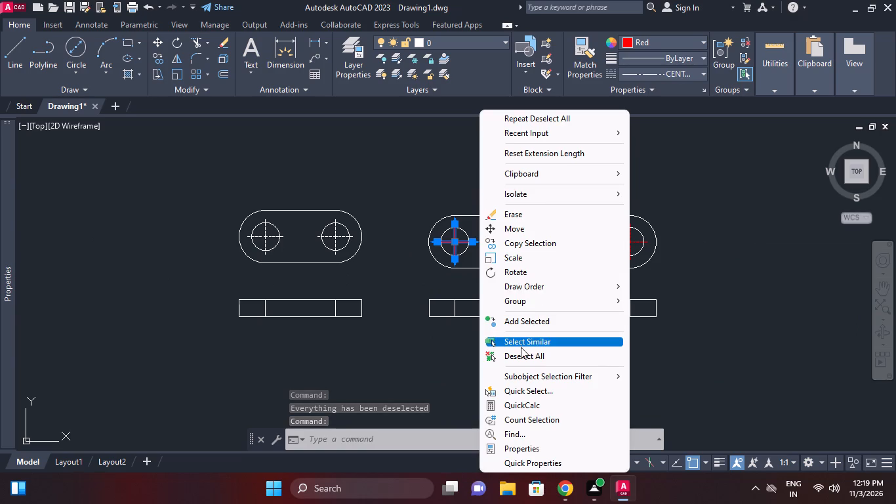
{"action": "left_click", "coordinate": [521, 347]}
{"action": "right_click", "coordinate": [492, 272]}
{"action": "left_click", "coordinate": [535, 362]}
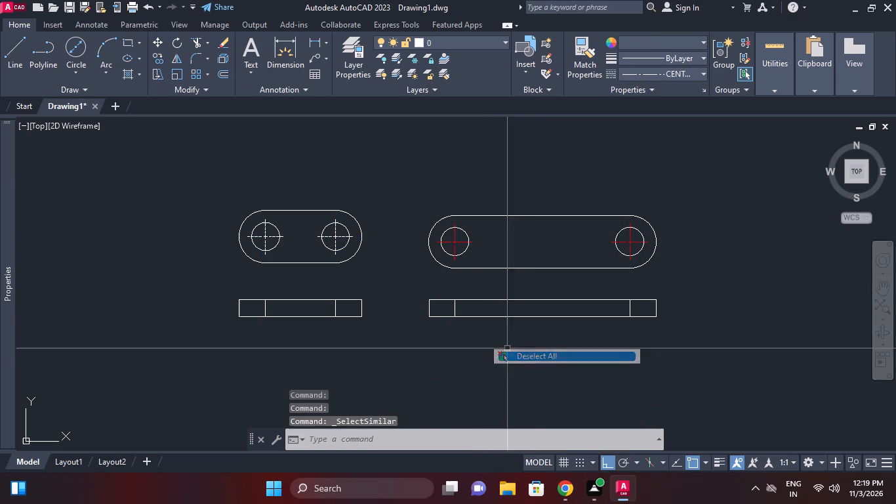
Change the color of both center marks in the short link to red.
{"action": "scroll", "coordinate": [339, 256], "scroll_direction": "up", "scroll_amount": 2}
{"action": "left_click", "coordinate": [335, 212]}
{"action": "left_click", "coordinate": [331, 196]}
{"action": "left_click", "coordinate": [315, 205]}
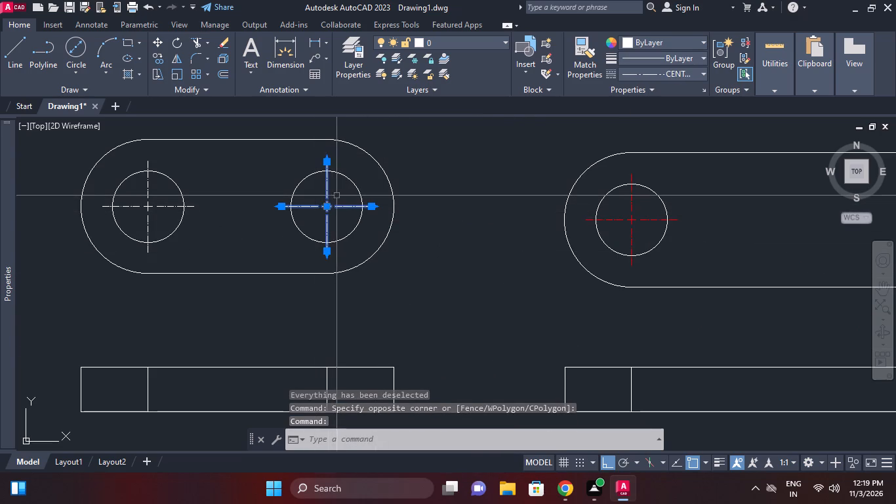
{"action": "left_click", "coordinate": [169, 205]}
{"action": "left_click", "coordinate": [654, 46]}
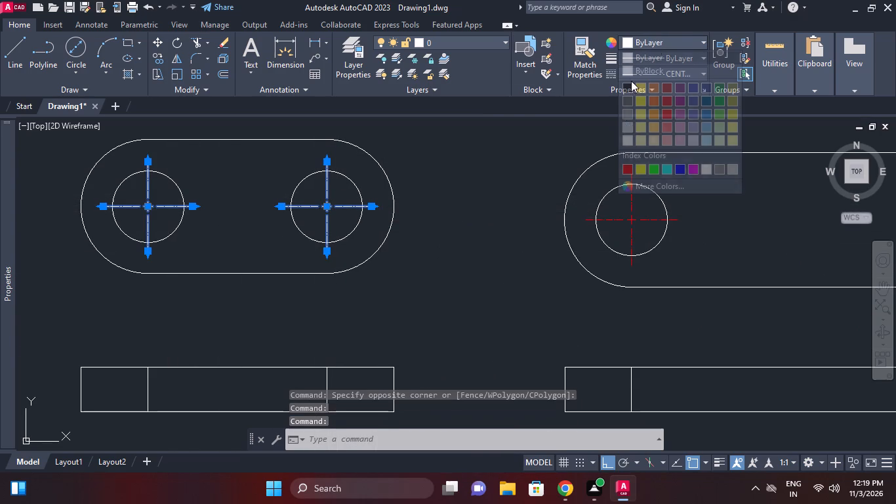
{"action": "left_click", "coordinate": [632, 167]}
{"action": "right_click", "coordinate": [504, 186]}
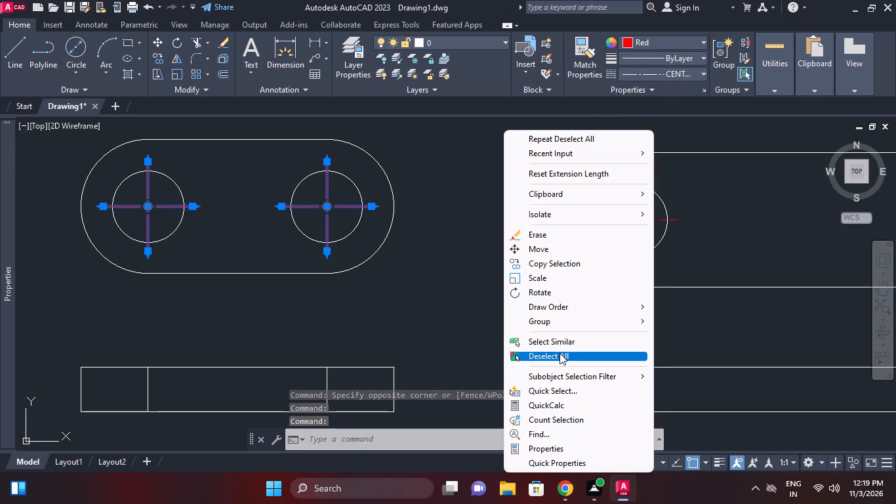
{"action": "left_click", "coordinate": [560, 353]}
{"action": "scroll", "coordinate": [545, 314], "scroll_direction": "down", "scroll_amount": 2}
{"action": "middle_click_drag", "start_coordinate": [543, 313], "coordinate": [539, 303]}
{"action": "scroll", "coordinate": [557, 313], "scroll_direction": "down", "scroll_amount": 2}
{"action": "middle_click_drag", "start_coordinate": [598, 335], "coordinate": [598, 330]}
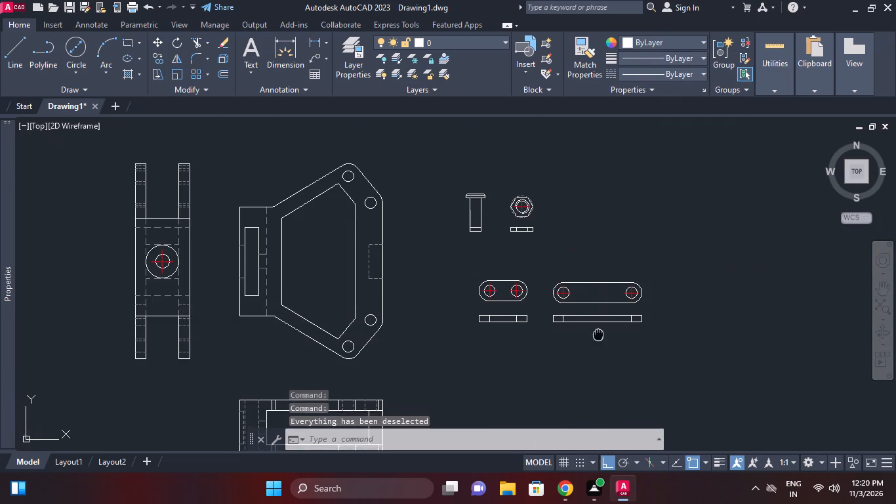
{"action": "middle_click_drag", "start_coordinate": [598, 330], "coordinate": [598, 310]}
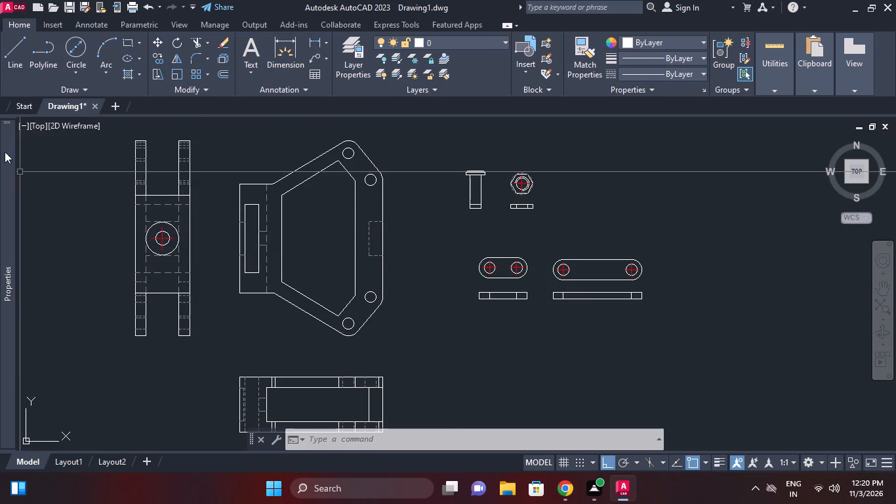
Draw a horizontal construction line 34.72 long in the empty area below the two links.
{"action": "left_click", "coordinate": [11, 60]}
{"action": "scroll", "coordinate": [447, 280], "scroll_direction": "down", "scroll_amount": 1}
{"action": "middle_click_drag", "start_coordinate": [510, 350], "coordinate": [517, 327]}
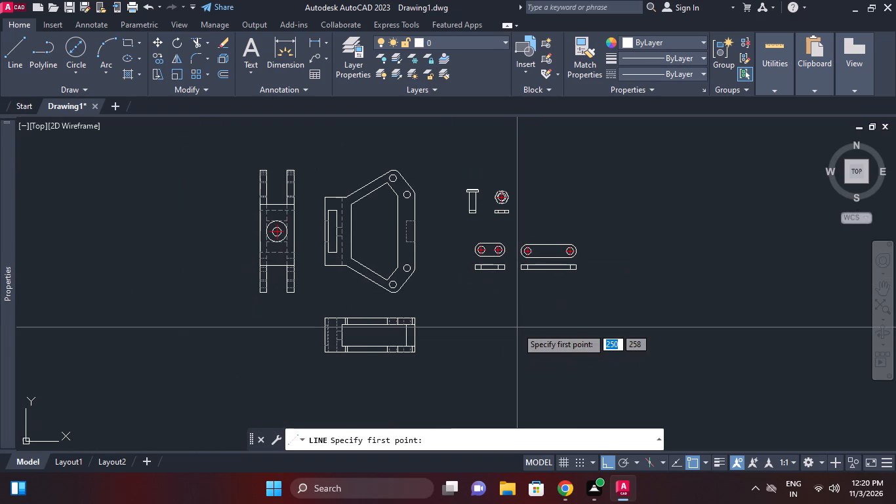
{"action": "scroll", "coordinate": [465, 299], "scroll_direction": "up", "scroll_amount": 1}
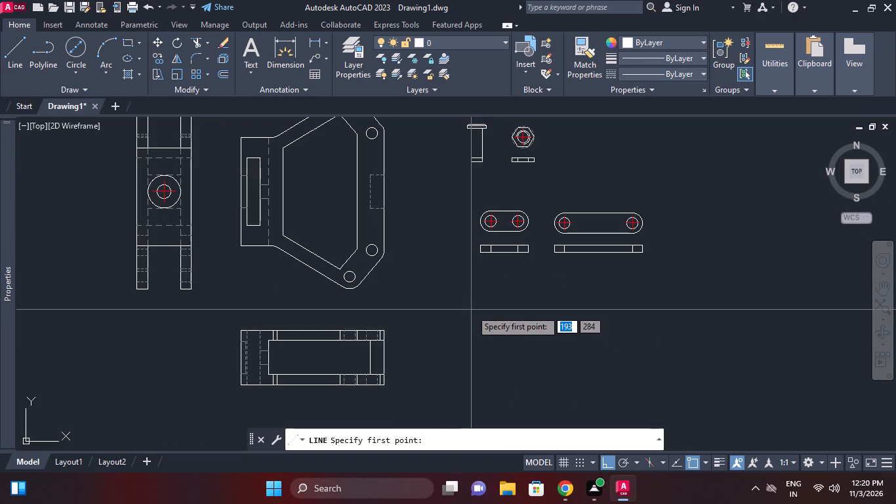
{"action": "middle_click_drag", "start_coordinate": [482, 348], "coordinate": [488, 312]}
{"action": "left_click", "coordinate": [480, 324]}
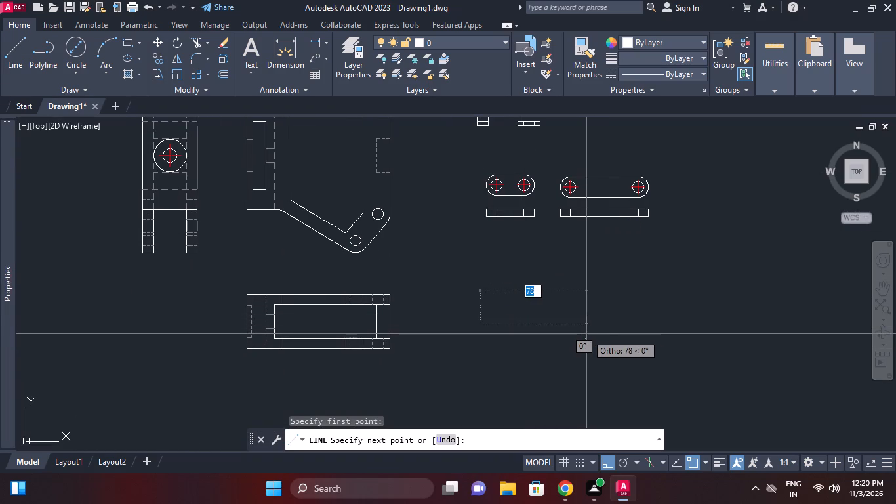
{"action": "type", "text": "34.72"}
{"action": "key", "text": "Return"}
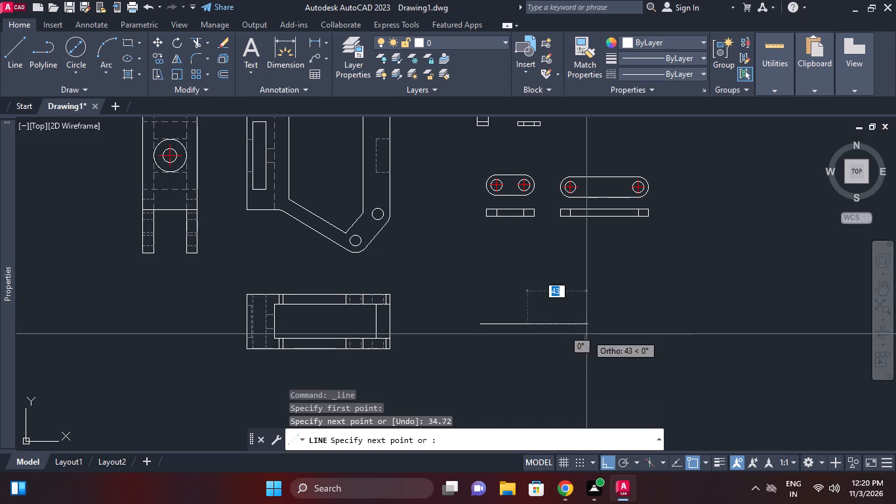
{"action": "key", "text": "Return"}
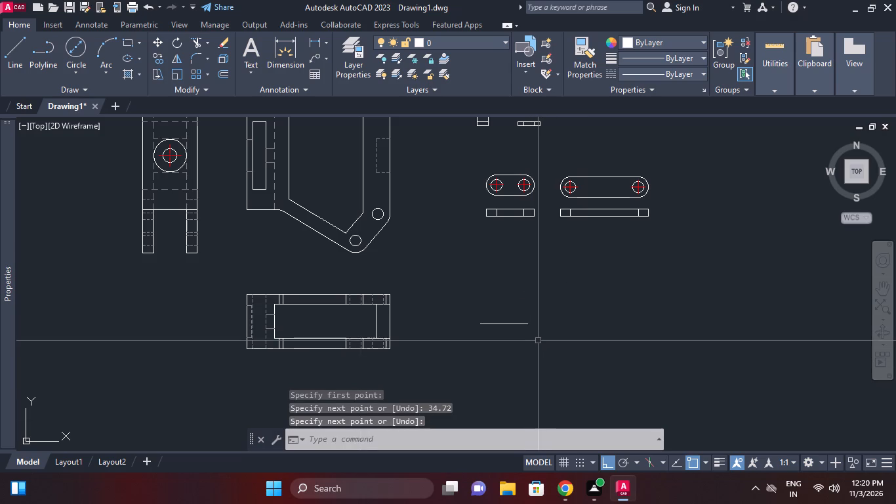
From the construction line's right end, draw a vertical line 54.24 upward followed by a horizontal line 20.89 to the right.
{"action": "scroll", "coordinate": [525, 330], "scroll_direction": "up", "scroll_amount": 1}
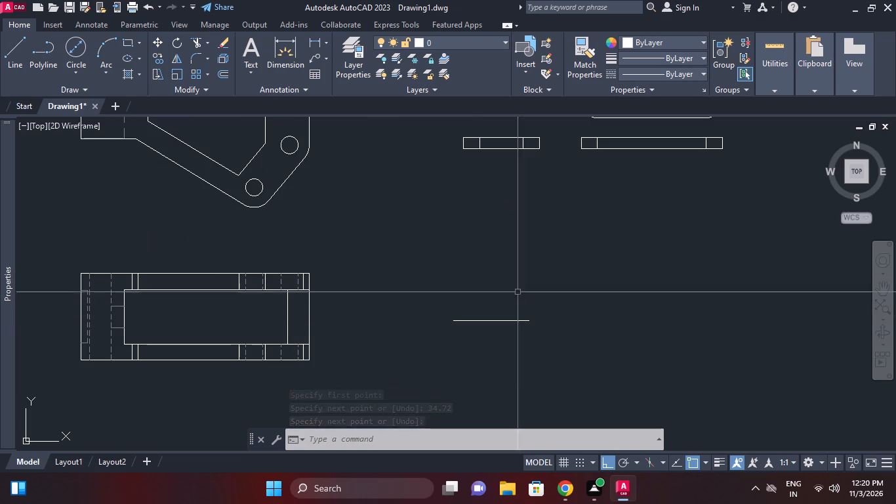
{"action": "left_click", "coordinate": [24, 45]}
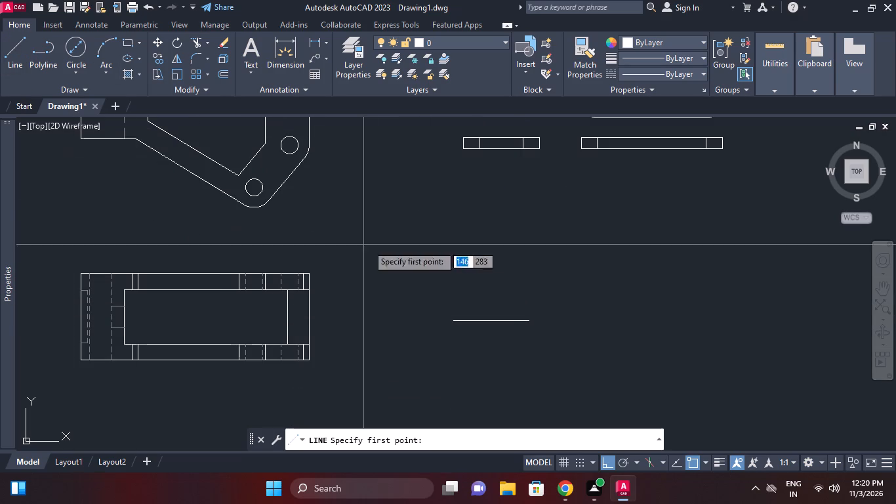
{"action": "left_click_drag", "start_coordinate": [525, 323], "coordinate": [527, 308]}
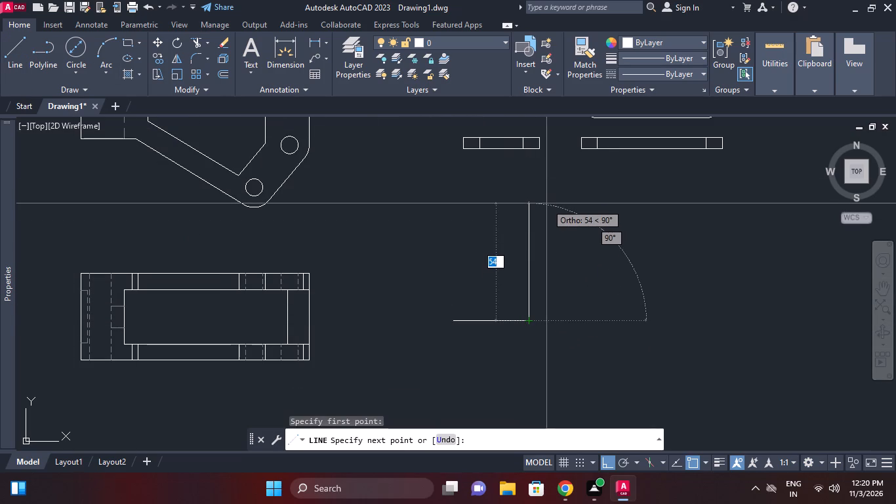
{"action": "type", "text": "54.24"}
{"action": "key", "text": "Return"}
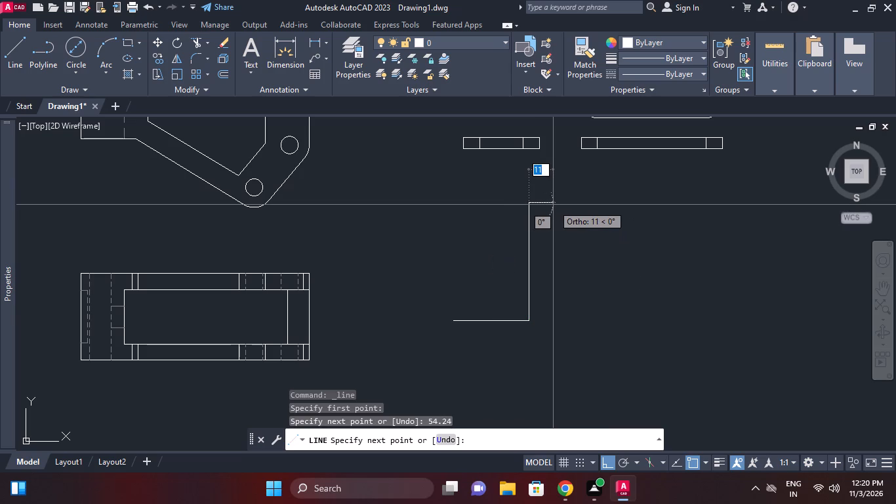
{"action": "type", "text": "0."}
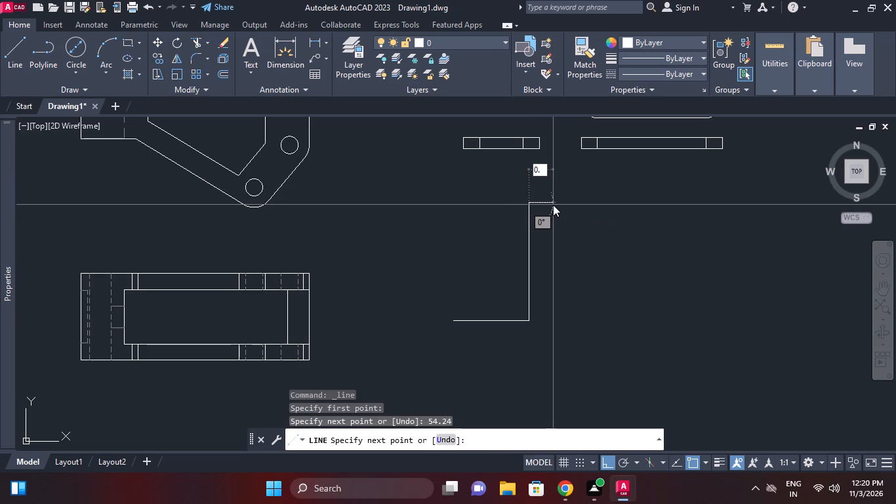
{"action": "key", "text": "BackSpace"}
{"action": "key", "text": "BackSpace"}
{"action": "type", "text": "20.89"}
{"action": "key", "text": "Return"}
{"action": "key", "text": "Escape"}
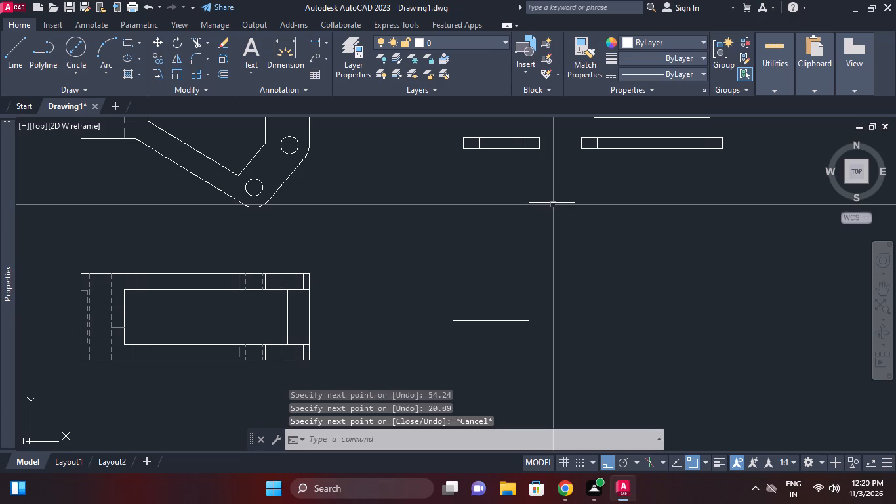
Erase the vertical construction line between the two horizontal lines.
{"action": "left_click", "coordinate": [531, 237]}
{"action": "right_click", "coordinate": [590, 212]}
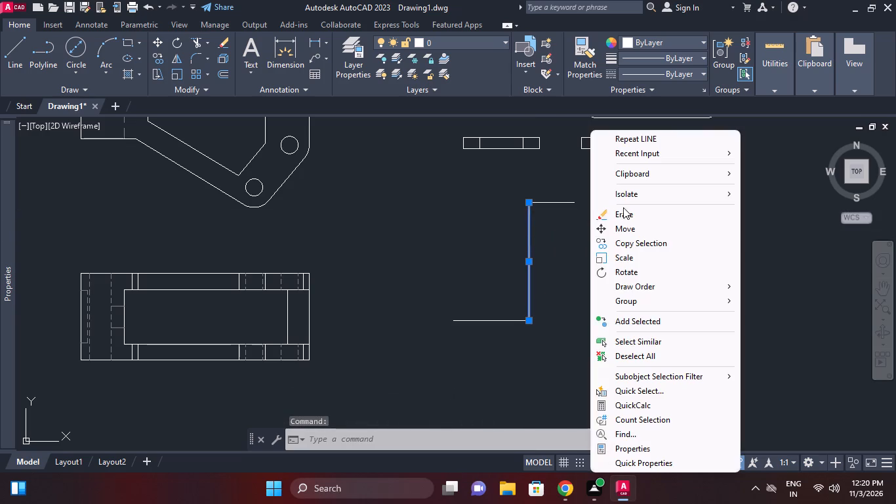
{"action": "left_click", "coordinate": [623, 210]}
{"action": "key", "text": "Escape"}
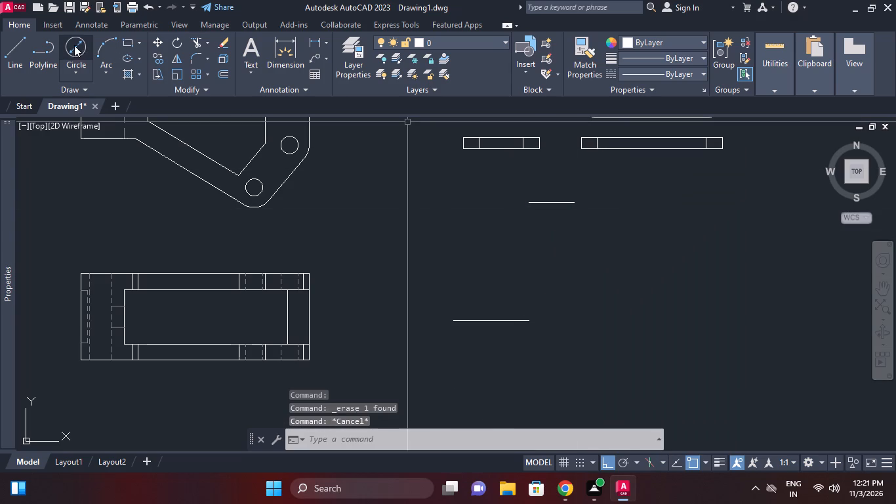
Draw a circle of diameter 8 centered on each end of the lower horizontal line.
{"action": "left_click", "coordinate": [71, 56]}
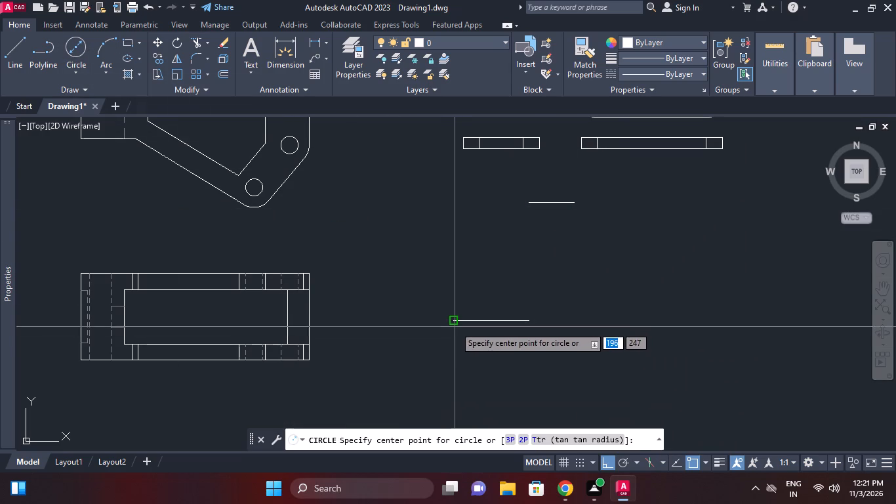
{"action": "left_click", "coordinate": [454, 323]}
{"action": "key", "text": "8"}
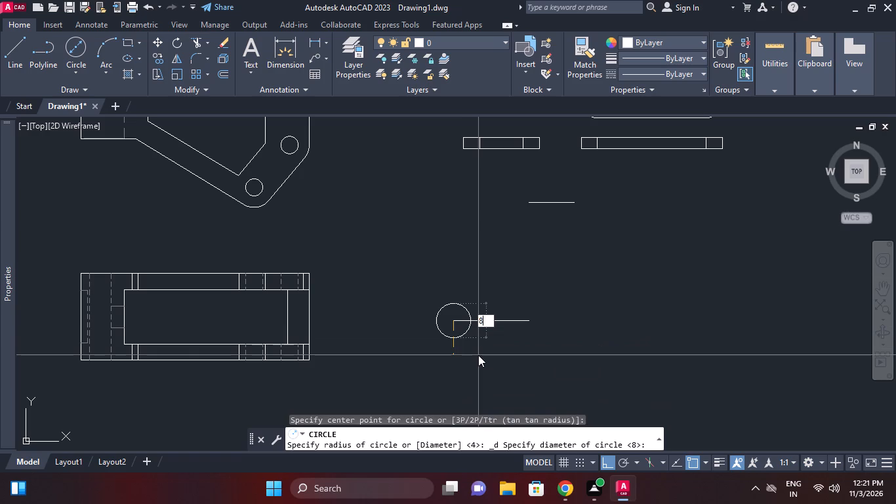
{"action": "key", "text": "Return"}
{"action": "scroll", "coordinate": [517, 301], "scroll_direction": "up", "scroll_amount": 2}
{"action": "right_click", "coordinate": [527, 270]}
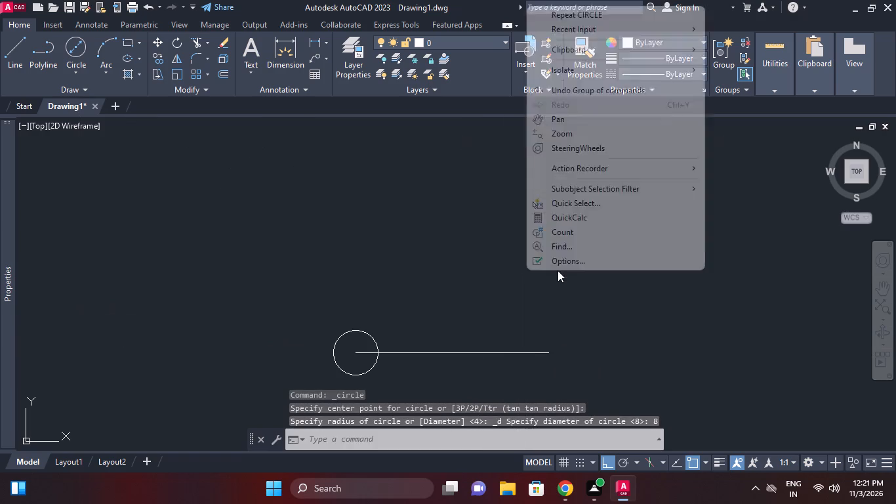
{"action": "left_click", "coordinate": [611, 11]}
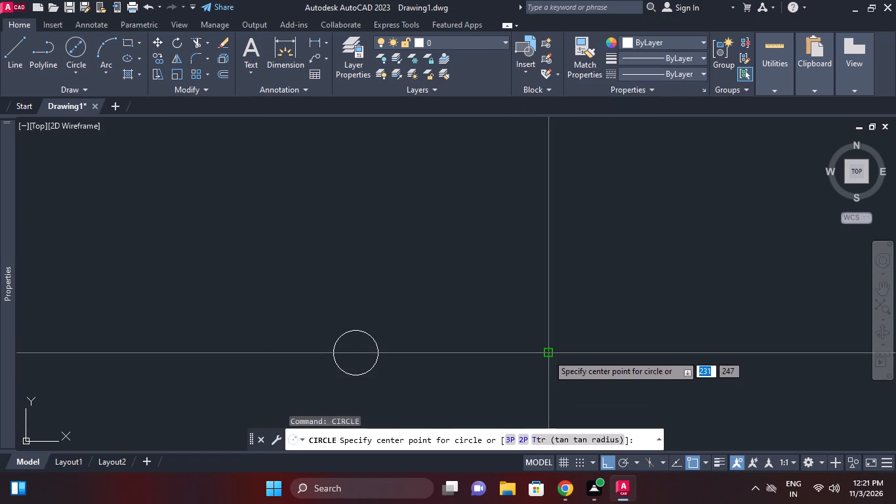
{"action": "left_click", "coordinate": [548, 354]}
{"action": "left_click", "coordinate": [491, 444]}
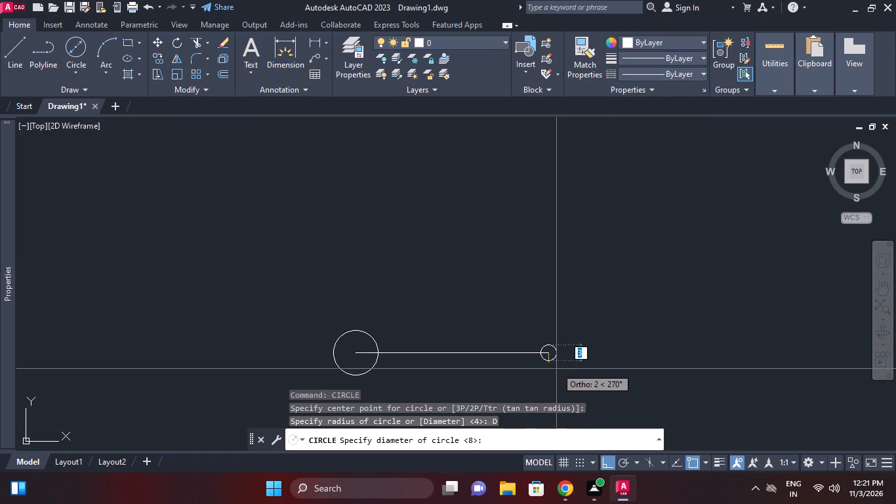
{"action": "key", "text": "8"}
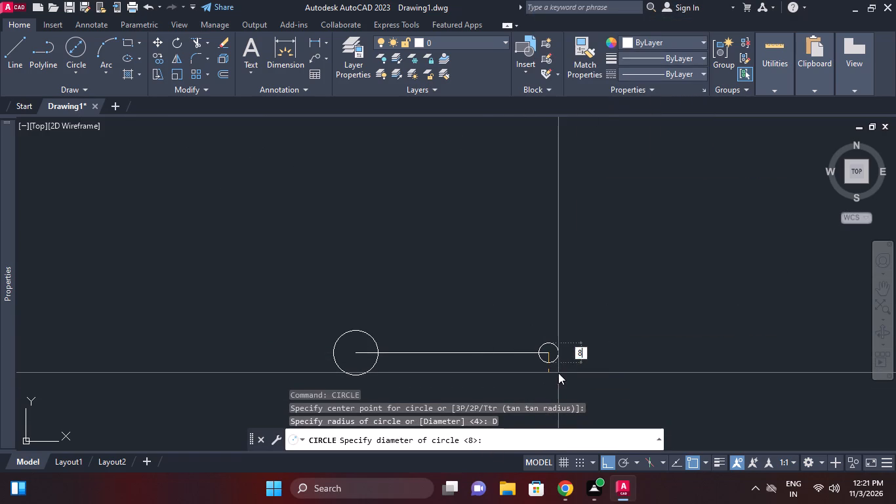
{"action": "key", "text": "Return"}
Draw a circle of diameter 8 centered on the right end of the upper horizontal line.
{"action": "scroll", "coordinate": [590, 356], "scroll_direction": "down", "scroll_amount": 2}
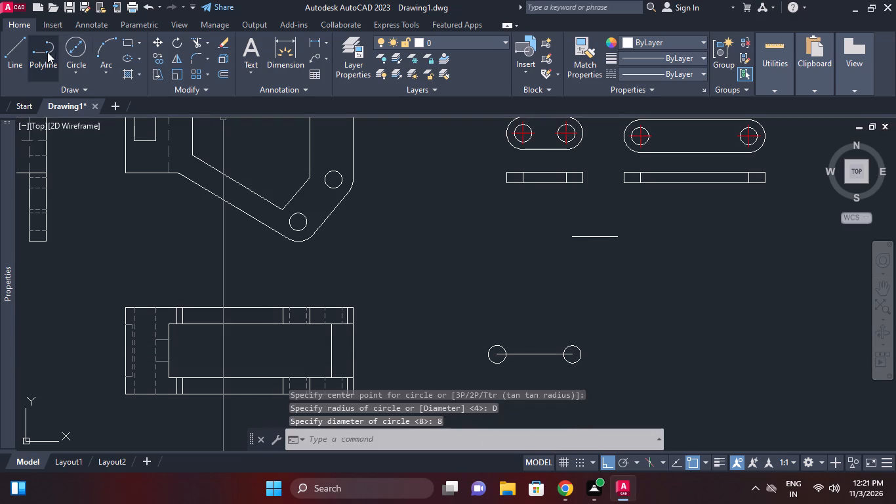
{"action": "left_click", "coordinate": [80, 48]}
{"action": "left_click", "coordinate": [615, 240]}
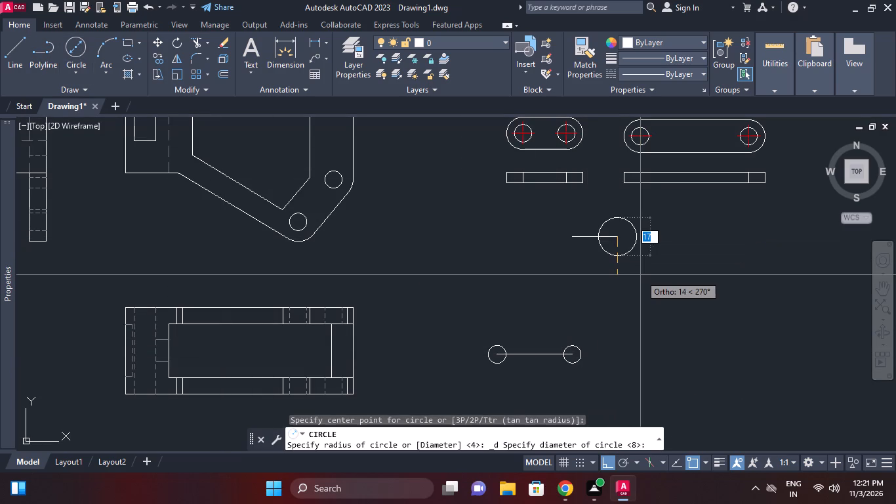
{"action": "key", "text": "8"}
{"action": "key", "text": "Return"}
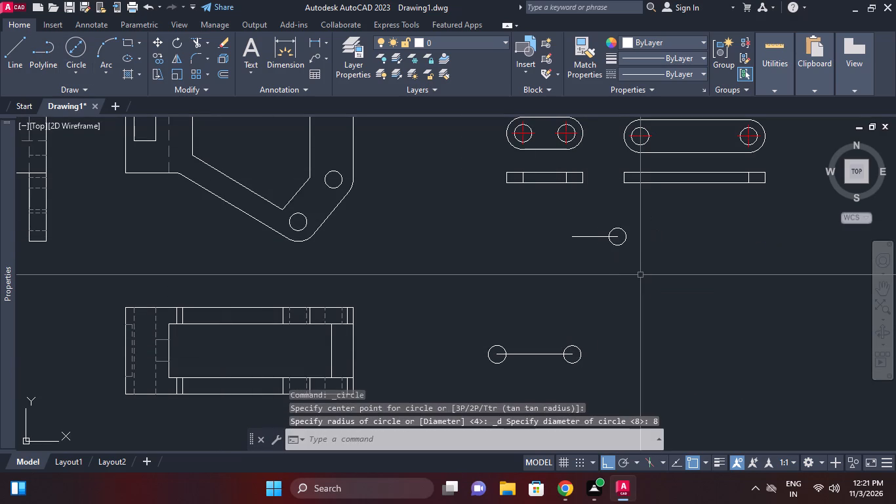
Erase the upper and lower horizontal construction lines, keeping the three circles.
{"action": "left_click", "coordinate": [586, 236]}
{"action": "right_click", "coordinate": [720, 278]}
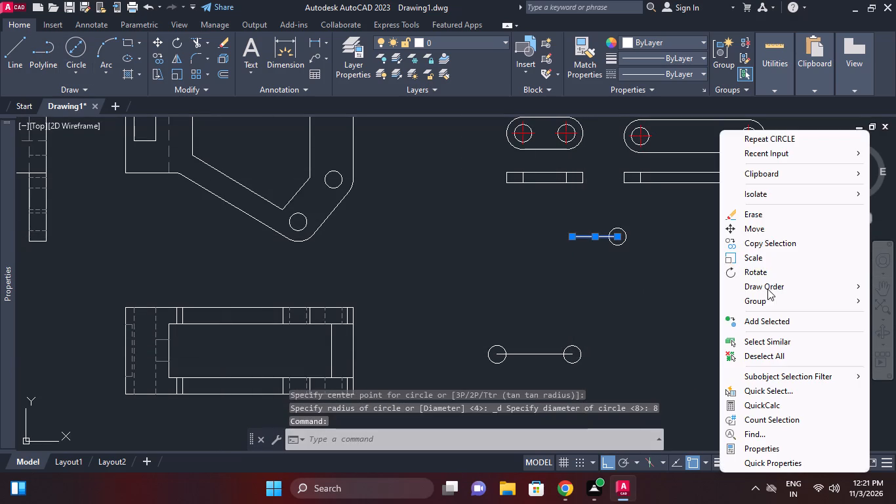
{"action": "left_click", "coordinate": [762, 218]}
{"action": "middle_click_drag", "start_coordinate": [611, 325], "coordinate": [636, 297]}
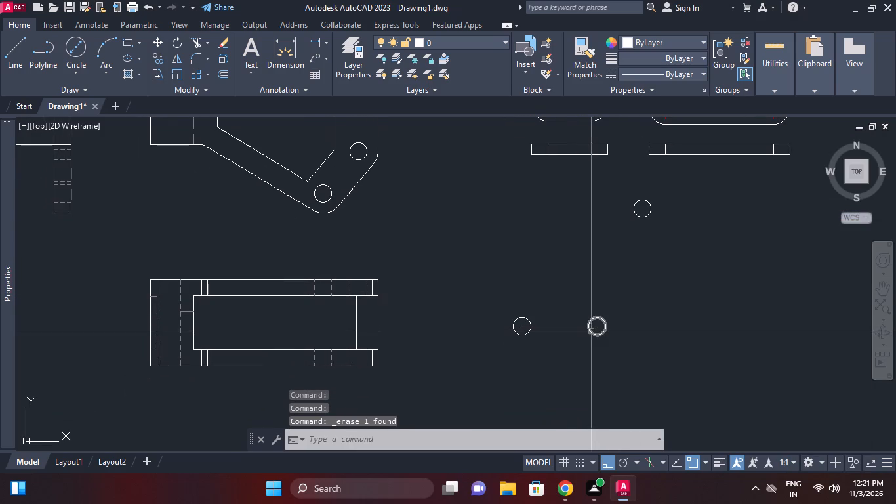
{"action": "left_click", "coordinate": [580, 317]}
{"action": "left_click", "coordinate": [550, 328]}
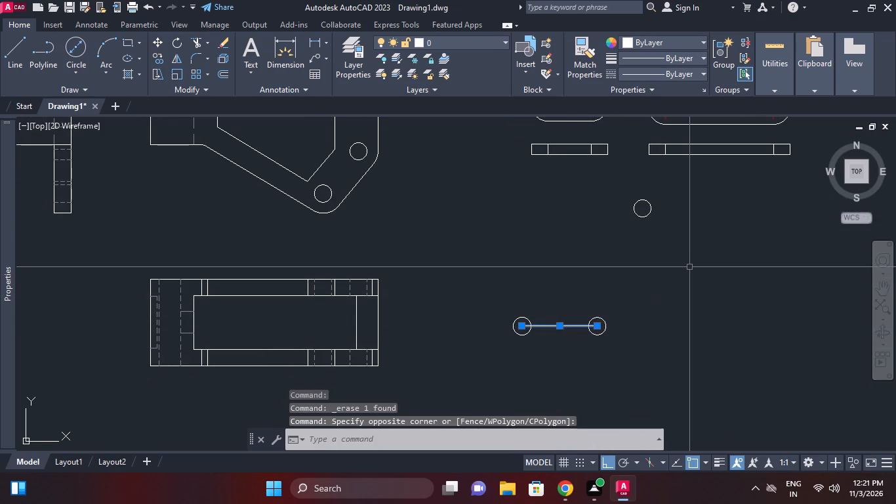
{"action": "right_click", "coordinate": [689, 267]}
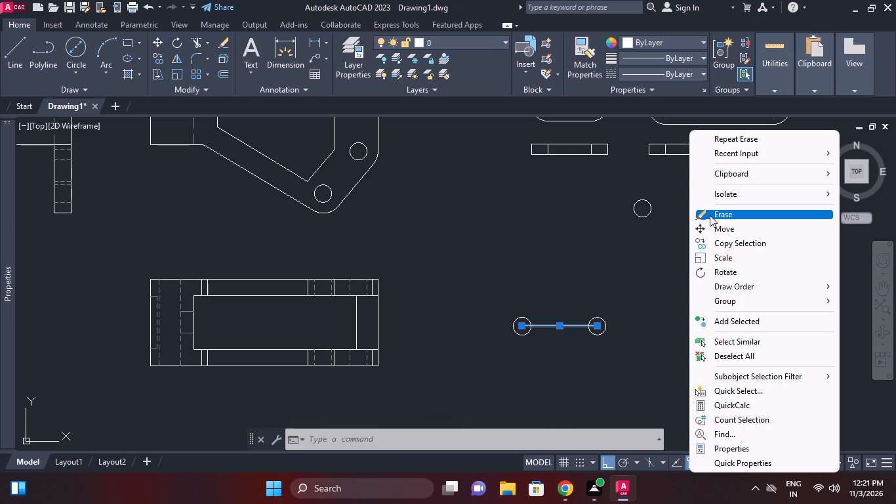
{"action": "left_click", "coordinate": [710, 215]}
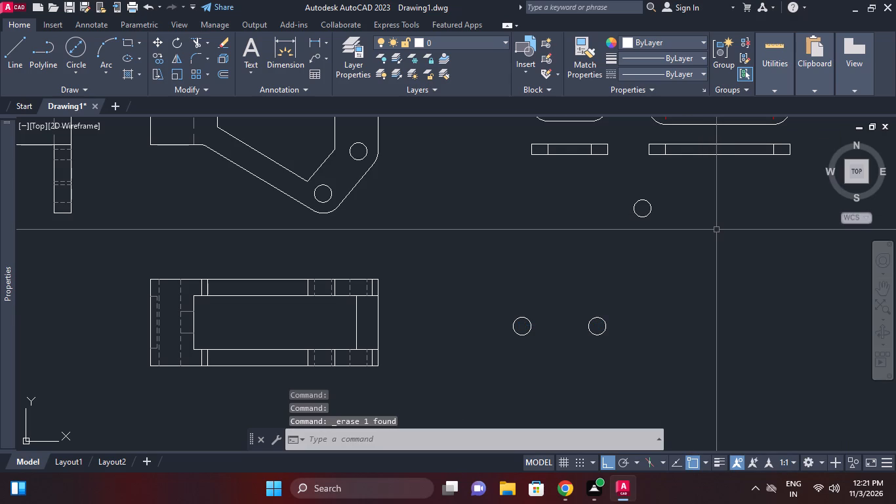
Draw a circle of radius 8 concentric with each of the two lower hole circles.
{"action": "left_click", "coordinate": [84, 72]}
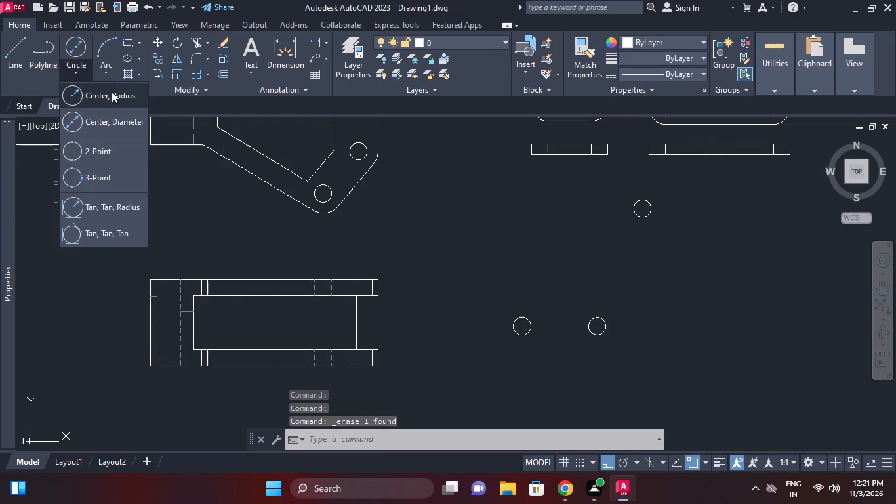
{"action": "left_click", "coordinate": [112, 91]}
{"action": "scroll", "coordinate": [526, 316], "scroll_direction": "up", "scroll_amount": 1}
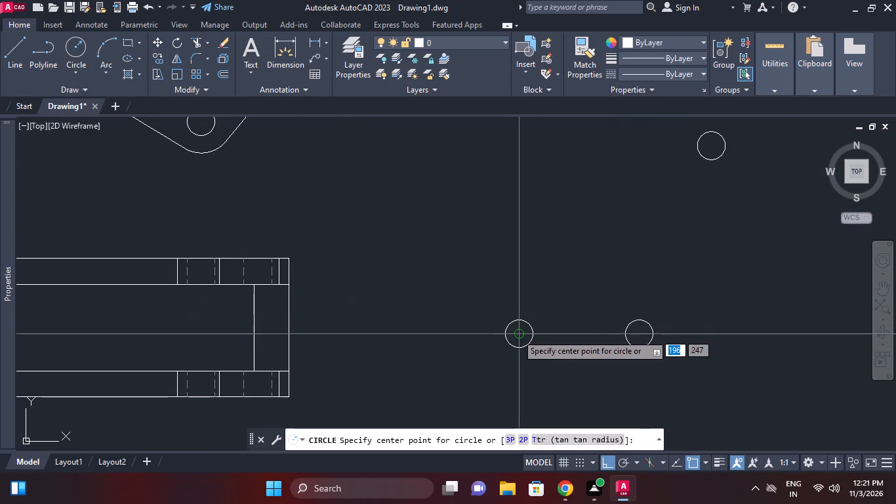
{"action": "left_click", "coordinate": [517, 335]}
{"action": "key", "text": "8"}
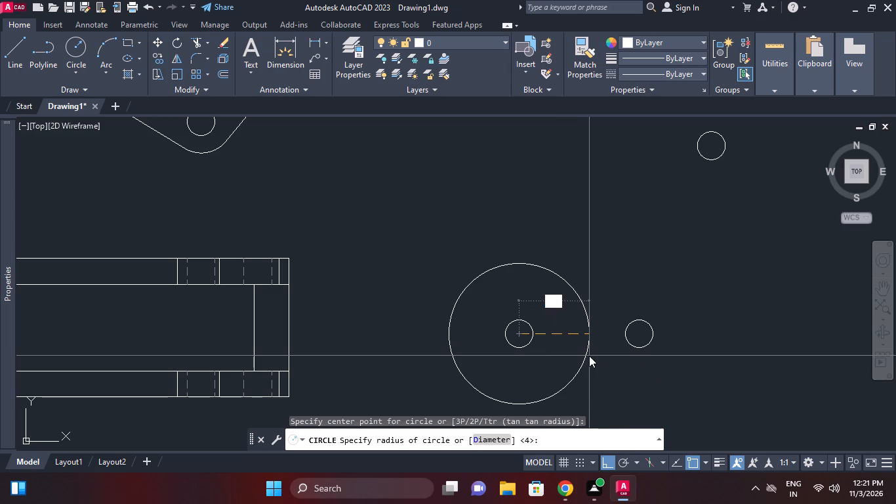
{"action": "key", "text": "Return"}
{"action": "right_click", "coordinate": [582, 302]}
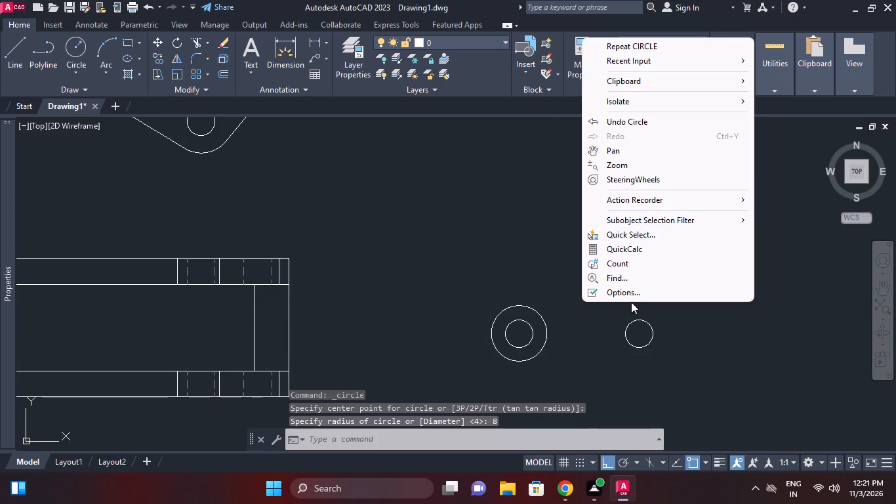
{"action": "left_click", "coordinate": [650, 50]}
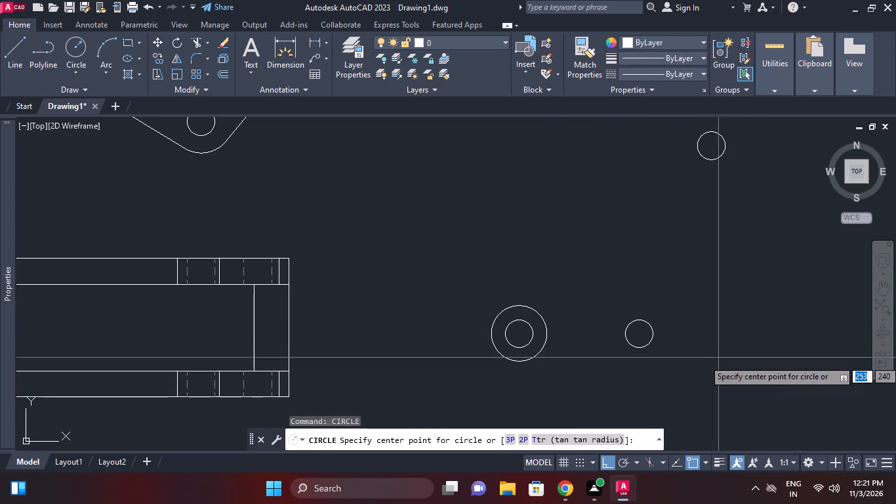
{"action": "left_click", "coordinate": [641, 331]}
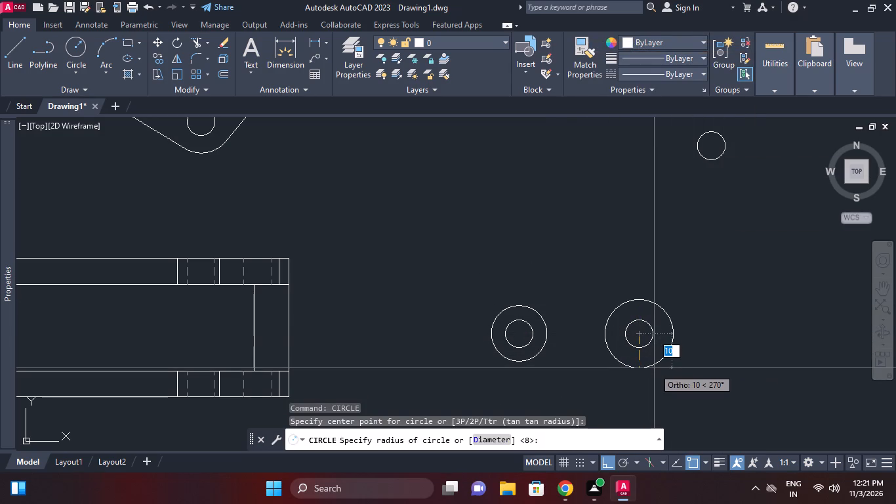
{"action": "key", "text": "8"}
{"action": "key", "text": "Return"}
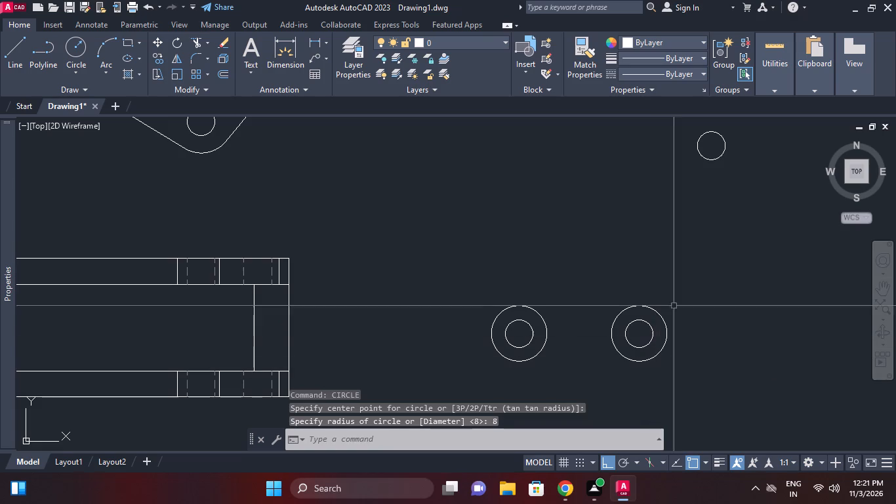
Draw a circle of radius 8 concentric with the upper hole circle.
{"action": "middle_click_drag", "start_coordinate": [687, 283], "coordinate": [679, 322]}
{"action": "right_click", "coordinate": [700, 299]}
{"action": "left_click", "coordinate": [744, 48]}
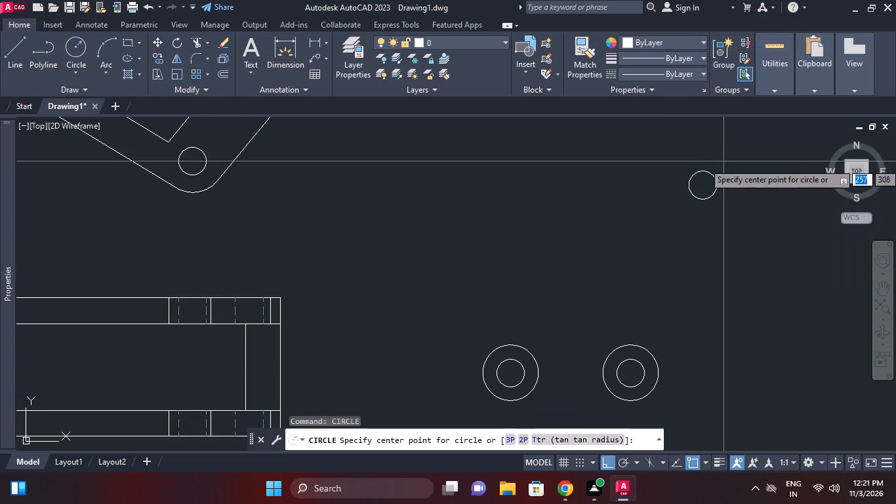
{"action": "left_click", "coordinate": [705, 187]}
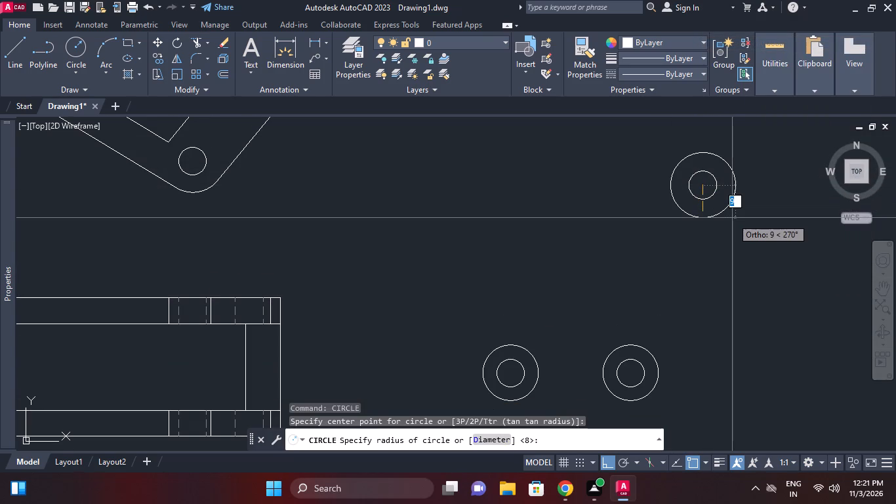
{"action": "key", "text": "8"}
{"action": "key", "text": "Return"}
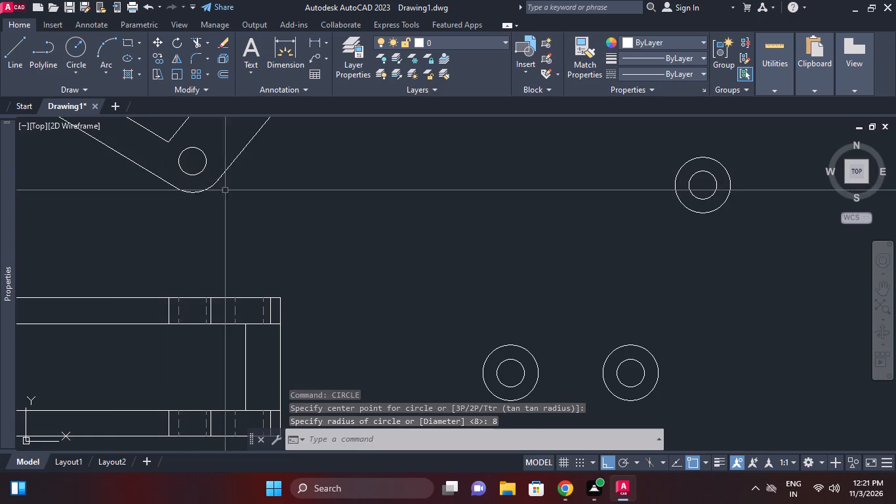
Join the two lower outer circles with horizontal lines across their top and bottom quadrants.
{"action": "left_click", "coordinate": [14, 54]}
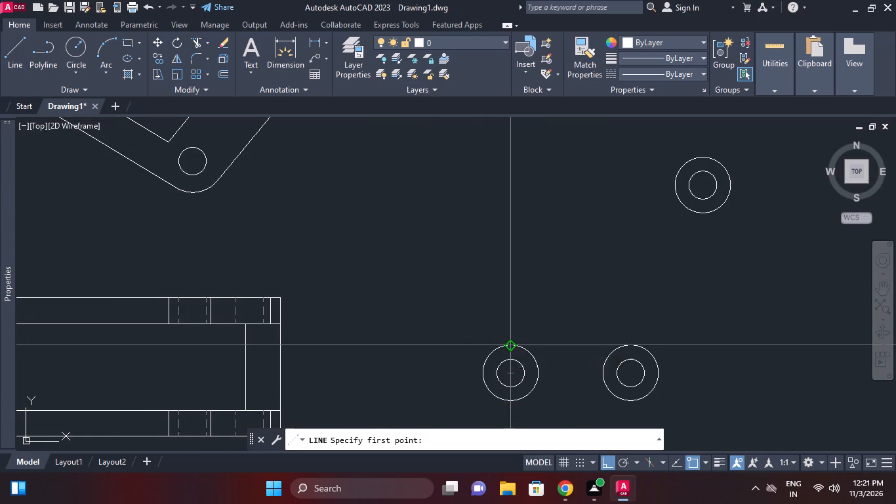
{"action": "left_click", "coordinate": [506, 344]}
{"action": "left_click", "coordinate": [630, 345]}
{"action": "right_click", "coordinate": [621, 304]}
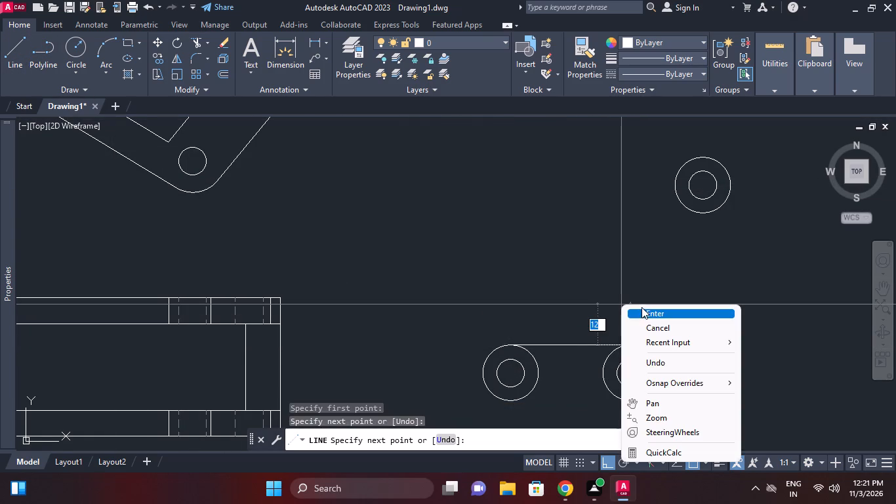
{"action": "left_click", "coordinate": [641, 310]}
{"action": "right_click", "coordinate": [648, 270]}
{"action": "left_click", "coordinate": [688, 18]}
{"action": "middle_click_drag", "start_coordinate": [585, 286], "coordinate": [584, 277]}
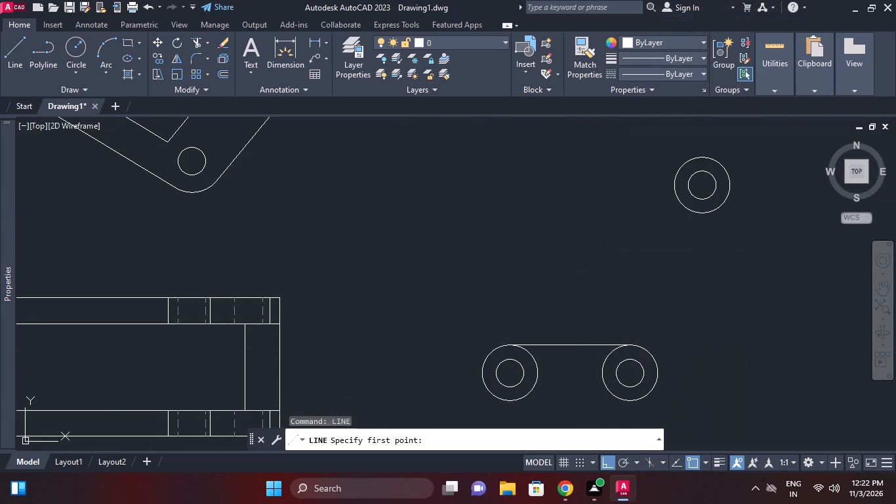
{"action": "middle_click_drag", "start_coordinate": [584, 277], "coordinate": [582, 243]}
{"action": "left_click", "coordinate": [508, 357]}
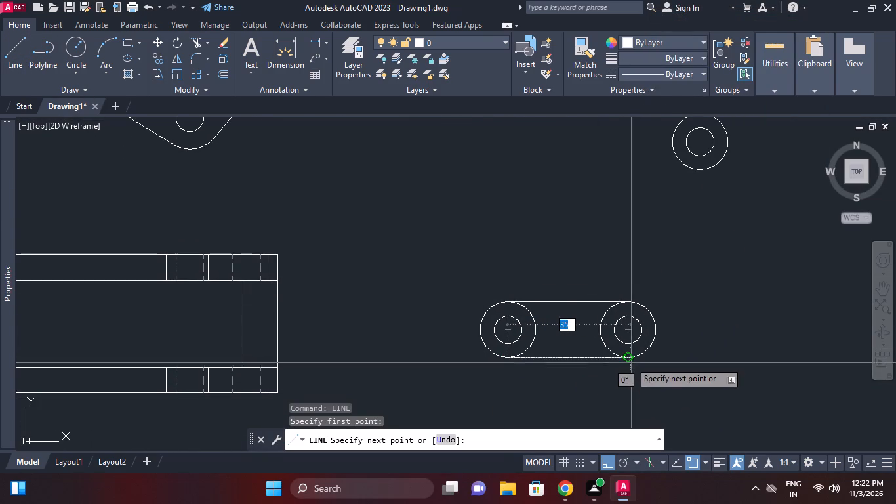
{"action": "left_click", "coordinate": [627, 360]}
{"action": "right_click", "coordinate": [672, 309]}
{"action": "left_click", "coordinate": [707, 314]}
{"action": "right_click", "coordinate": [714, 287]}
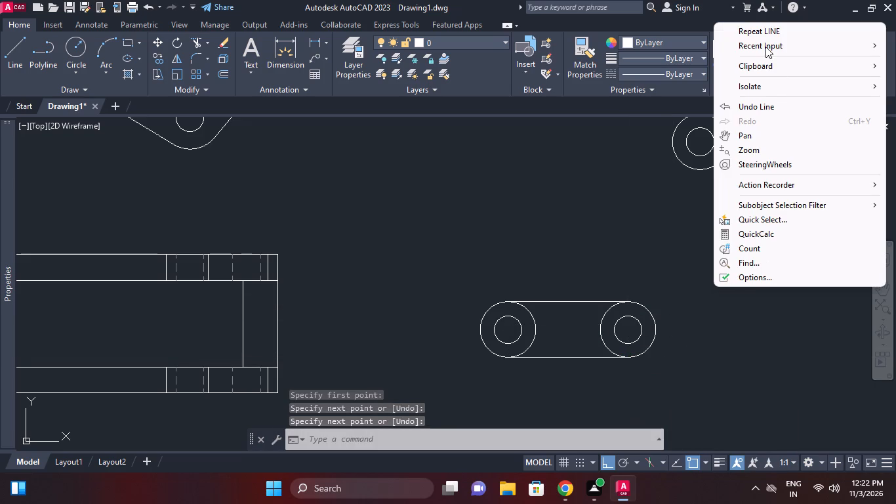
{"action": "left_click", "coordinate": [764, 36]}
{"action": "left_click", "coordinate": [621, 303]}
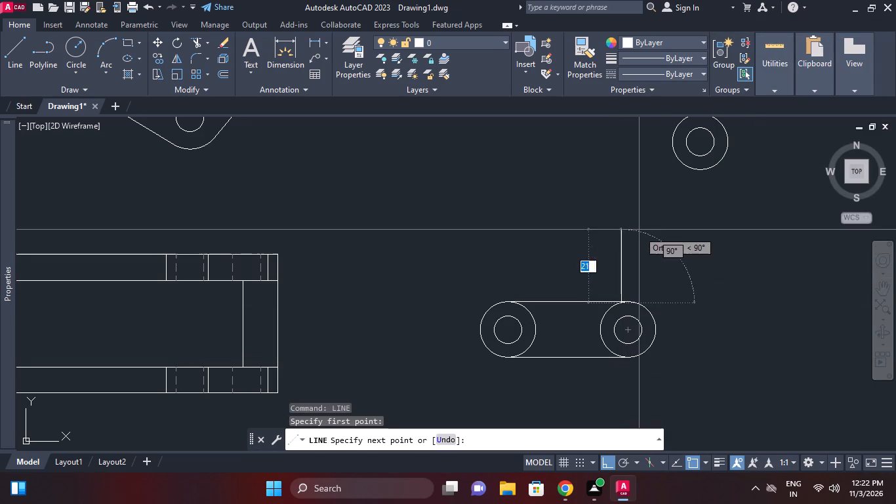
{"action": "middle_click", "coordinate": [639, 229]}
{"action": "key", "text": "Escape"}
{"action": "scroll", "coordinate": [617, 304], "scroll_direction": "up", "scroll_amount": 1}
Draw a slanted line from the top quadrant of the lower-right outer circle to the left side of the upper outer circle.
{"action": "right_click", "coordinate": [661, 237]}
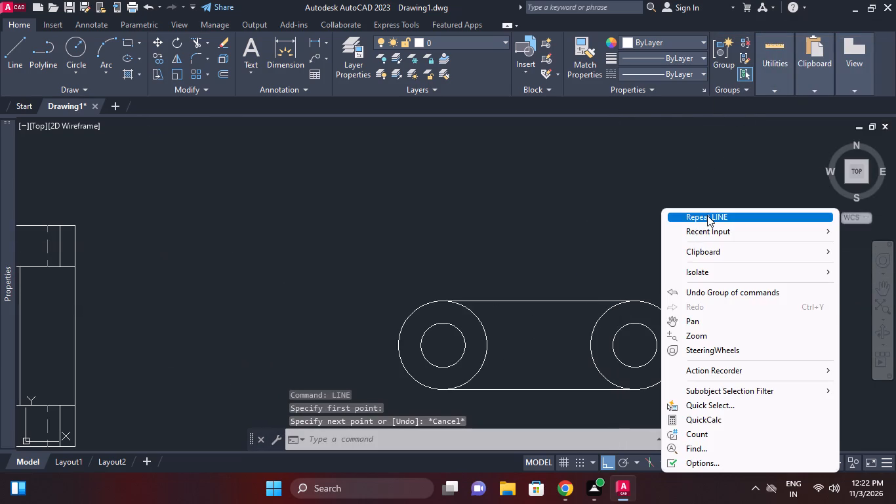
{"action": "left_click", "coordinate": [707, 215]}
{"action": "left_click", "coordinate": [632, 302]}
{"action": "middle_click_drag", "start_coordinate": [667, 205], "coordinate": [647, 315]}
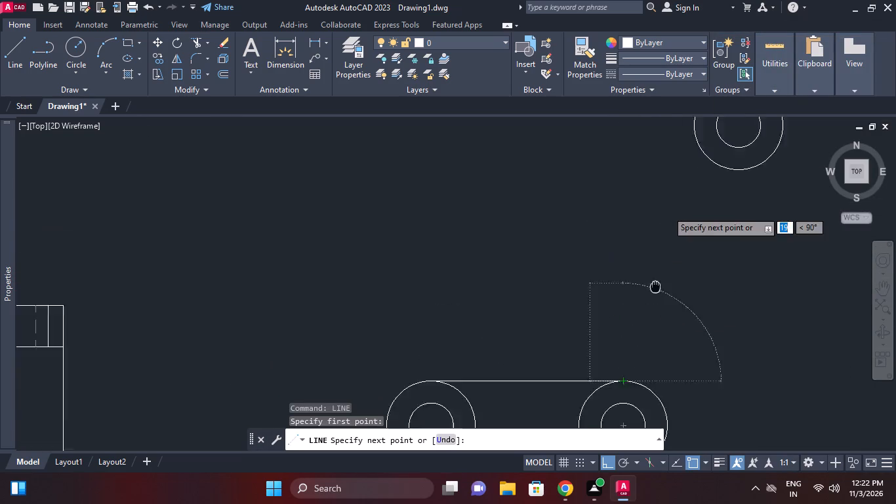
{"action": "middle_click_drag", "start_coordinate": [647, 315], "coordinate": [641, 333]}
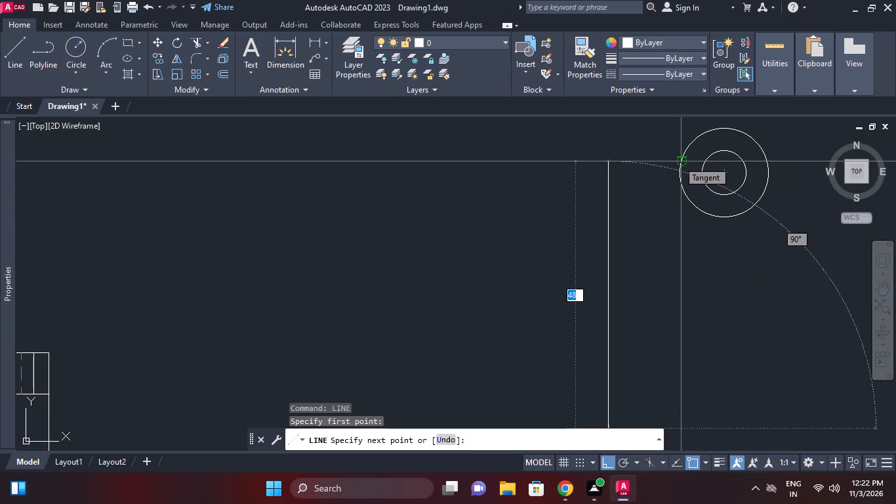
{"action": "left_click", "coordinate": [678, 161]}
{"action": "right_click", "coordinate": [642, 175]}
{"action": "left_click", "coordinate": [666, 182]}
{"action": "middle_click_drag", "start_coordinate": [685, 251], "coordinate": [663, 182]}
{"action": "scroll", "coordinate": [677, 227], "scroll_direction": "down", "scroll_amount": 1}
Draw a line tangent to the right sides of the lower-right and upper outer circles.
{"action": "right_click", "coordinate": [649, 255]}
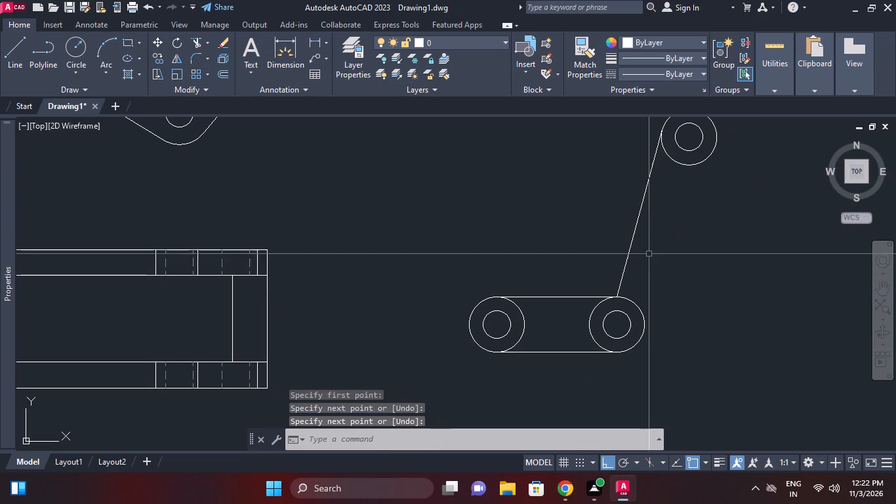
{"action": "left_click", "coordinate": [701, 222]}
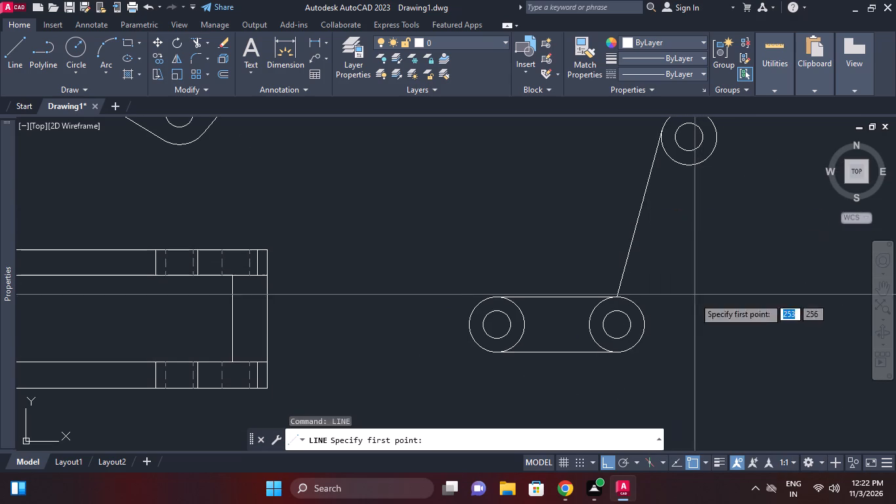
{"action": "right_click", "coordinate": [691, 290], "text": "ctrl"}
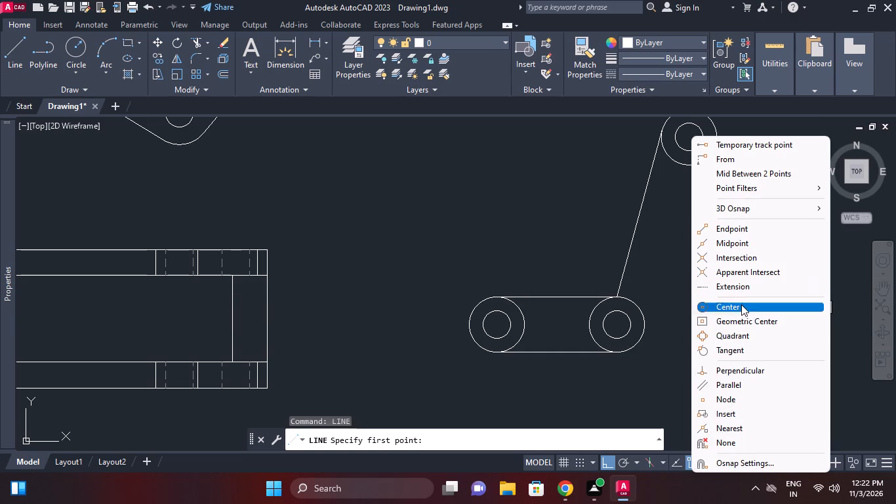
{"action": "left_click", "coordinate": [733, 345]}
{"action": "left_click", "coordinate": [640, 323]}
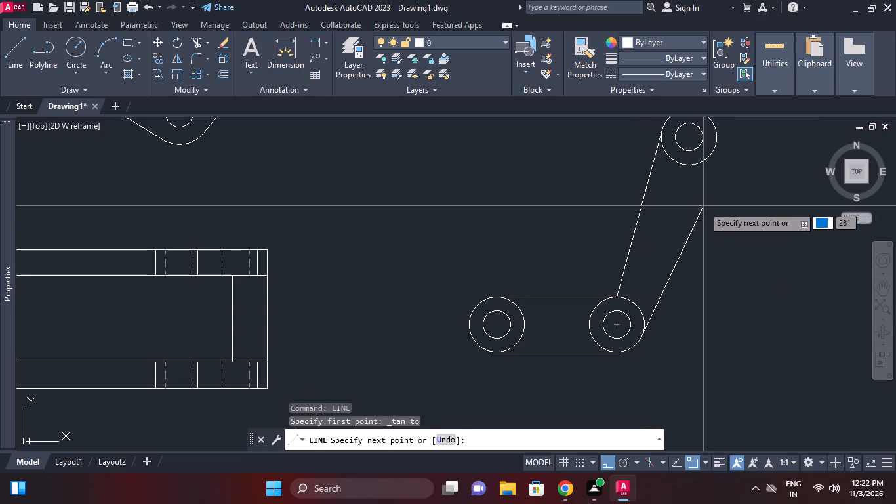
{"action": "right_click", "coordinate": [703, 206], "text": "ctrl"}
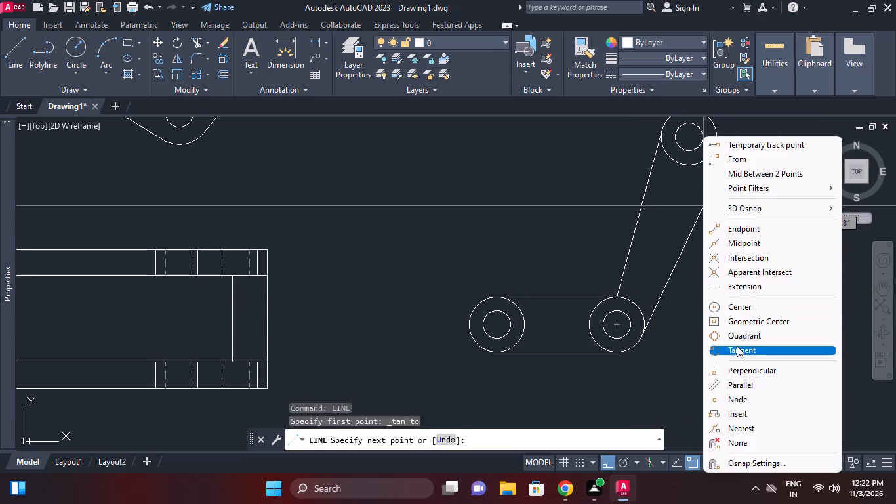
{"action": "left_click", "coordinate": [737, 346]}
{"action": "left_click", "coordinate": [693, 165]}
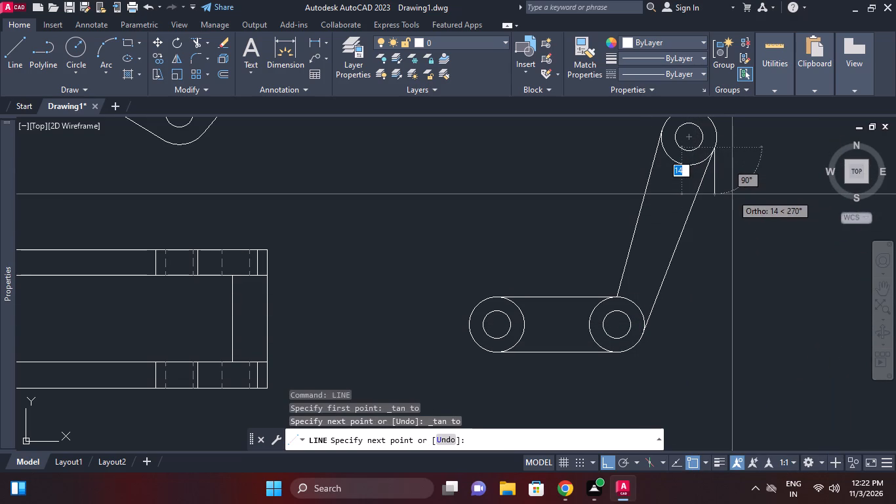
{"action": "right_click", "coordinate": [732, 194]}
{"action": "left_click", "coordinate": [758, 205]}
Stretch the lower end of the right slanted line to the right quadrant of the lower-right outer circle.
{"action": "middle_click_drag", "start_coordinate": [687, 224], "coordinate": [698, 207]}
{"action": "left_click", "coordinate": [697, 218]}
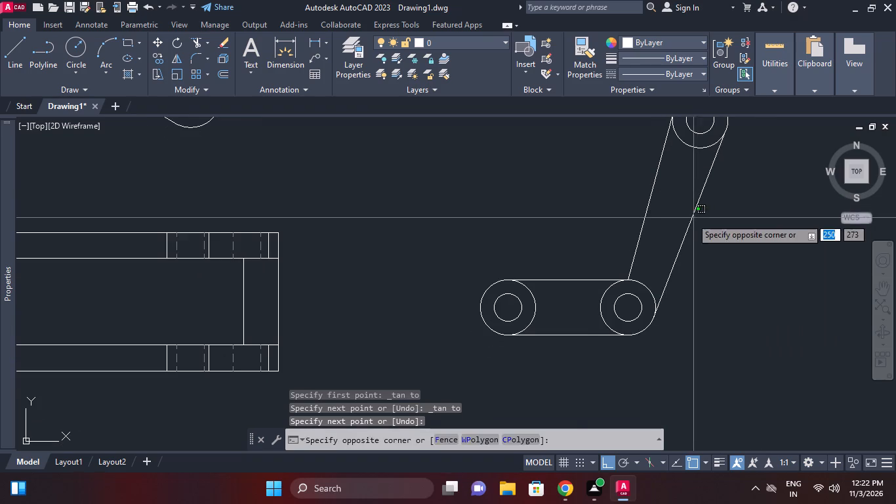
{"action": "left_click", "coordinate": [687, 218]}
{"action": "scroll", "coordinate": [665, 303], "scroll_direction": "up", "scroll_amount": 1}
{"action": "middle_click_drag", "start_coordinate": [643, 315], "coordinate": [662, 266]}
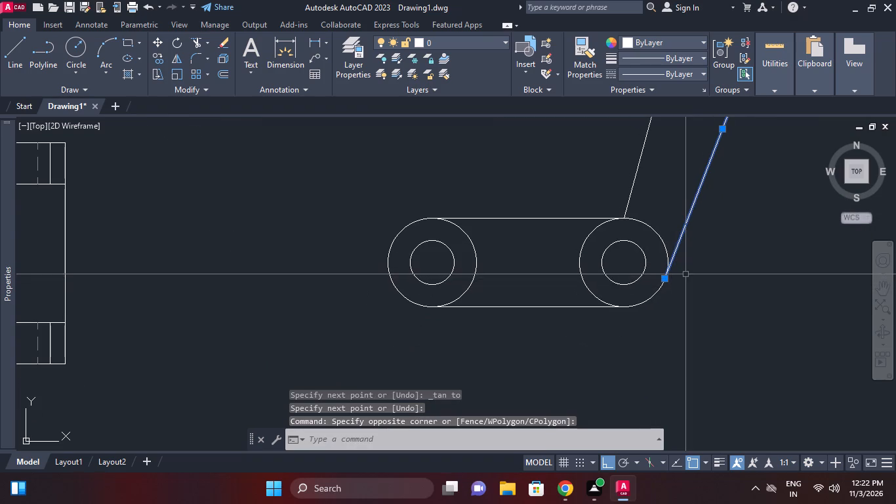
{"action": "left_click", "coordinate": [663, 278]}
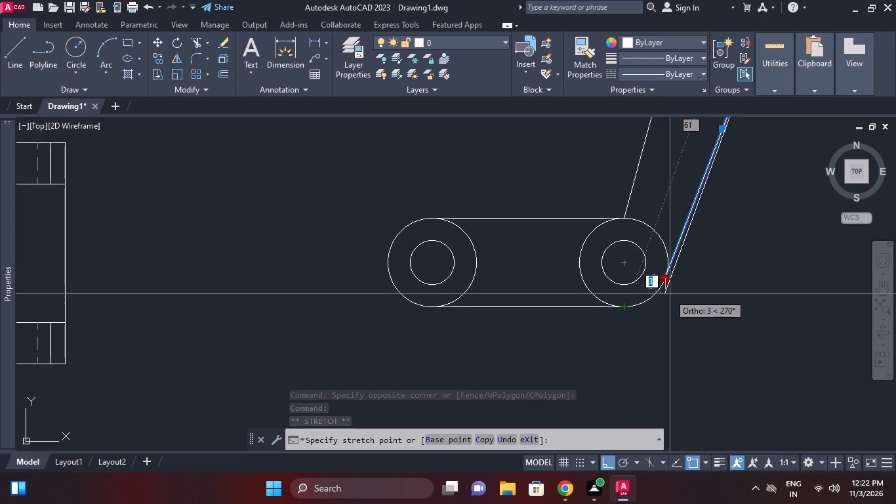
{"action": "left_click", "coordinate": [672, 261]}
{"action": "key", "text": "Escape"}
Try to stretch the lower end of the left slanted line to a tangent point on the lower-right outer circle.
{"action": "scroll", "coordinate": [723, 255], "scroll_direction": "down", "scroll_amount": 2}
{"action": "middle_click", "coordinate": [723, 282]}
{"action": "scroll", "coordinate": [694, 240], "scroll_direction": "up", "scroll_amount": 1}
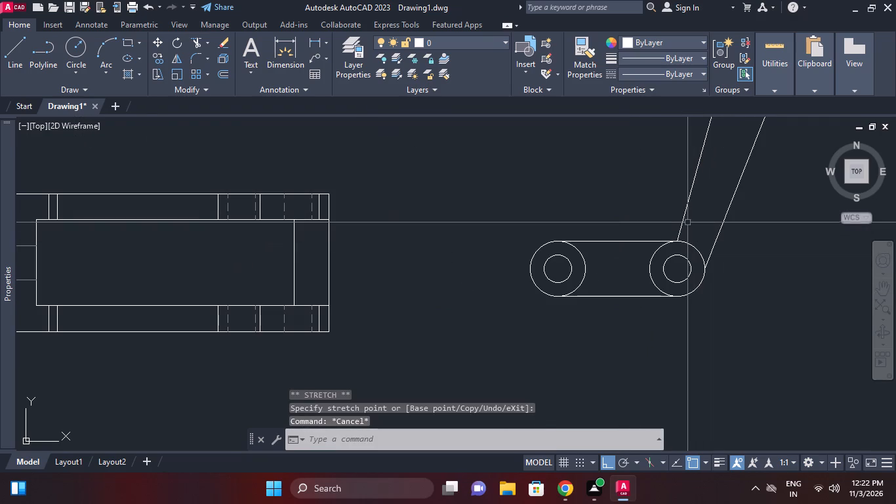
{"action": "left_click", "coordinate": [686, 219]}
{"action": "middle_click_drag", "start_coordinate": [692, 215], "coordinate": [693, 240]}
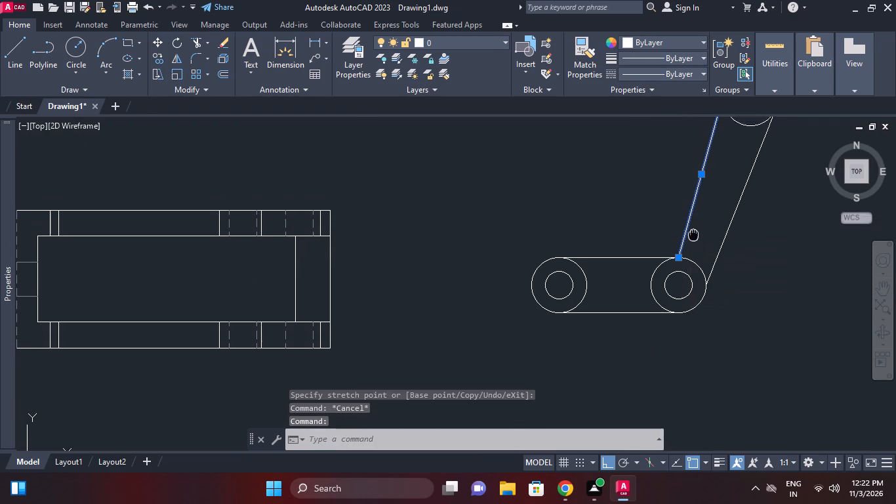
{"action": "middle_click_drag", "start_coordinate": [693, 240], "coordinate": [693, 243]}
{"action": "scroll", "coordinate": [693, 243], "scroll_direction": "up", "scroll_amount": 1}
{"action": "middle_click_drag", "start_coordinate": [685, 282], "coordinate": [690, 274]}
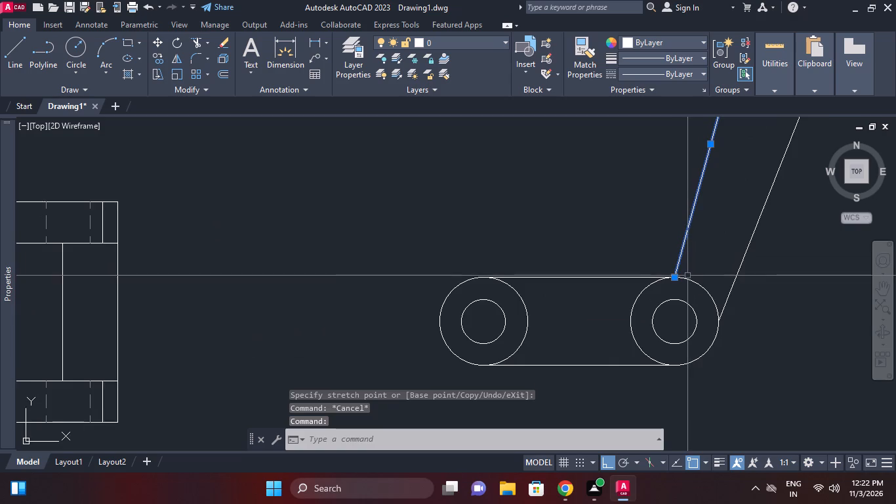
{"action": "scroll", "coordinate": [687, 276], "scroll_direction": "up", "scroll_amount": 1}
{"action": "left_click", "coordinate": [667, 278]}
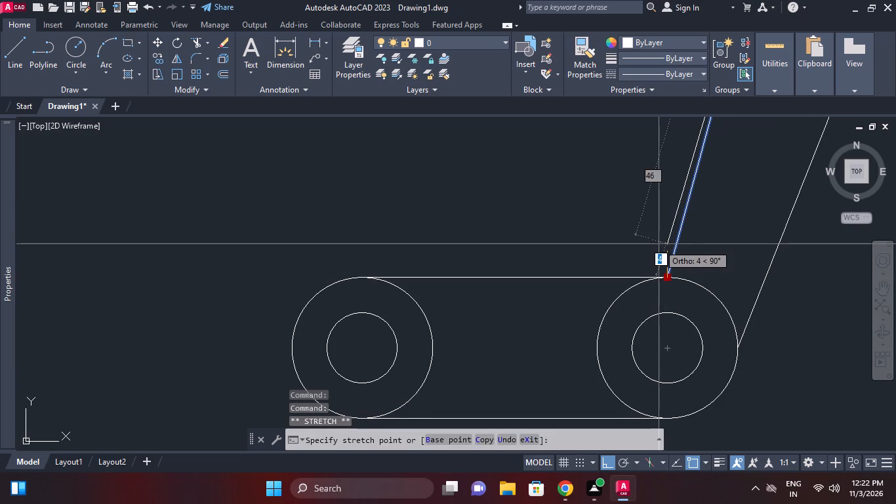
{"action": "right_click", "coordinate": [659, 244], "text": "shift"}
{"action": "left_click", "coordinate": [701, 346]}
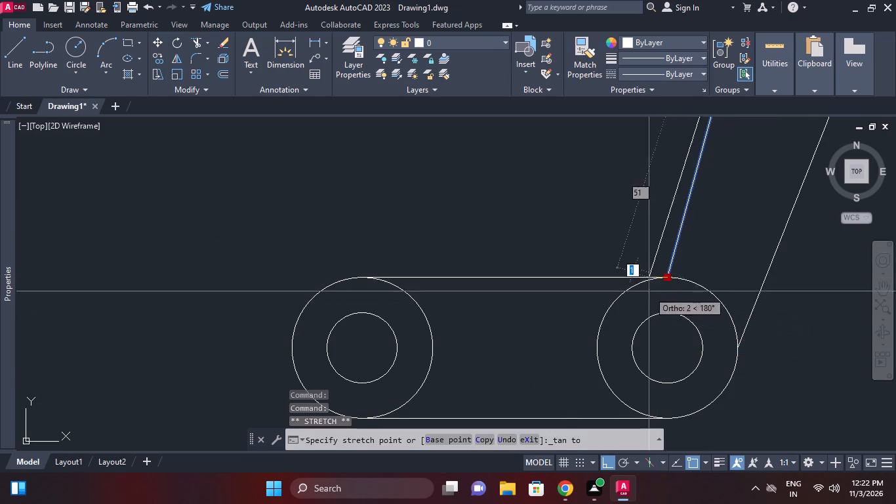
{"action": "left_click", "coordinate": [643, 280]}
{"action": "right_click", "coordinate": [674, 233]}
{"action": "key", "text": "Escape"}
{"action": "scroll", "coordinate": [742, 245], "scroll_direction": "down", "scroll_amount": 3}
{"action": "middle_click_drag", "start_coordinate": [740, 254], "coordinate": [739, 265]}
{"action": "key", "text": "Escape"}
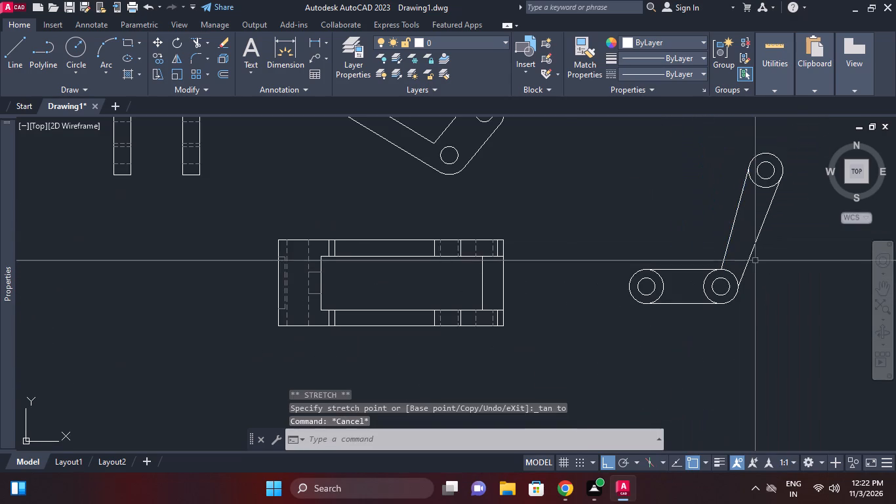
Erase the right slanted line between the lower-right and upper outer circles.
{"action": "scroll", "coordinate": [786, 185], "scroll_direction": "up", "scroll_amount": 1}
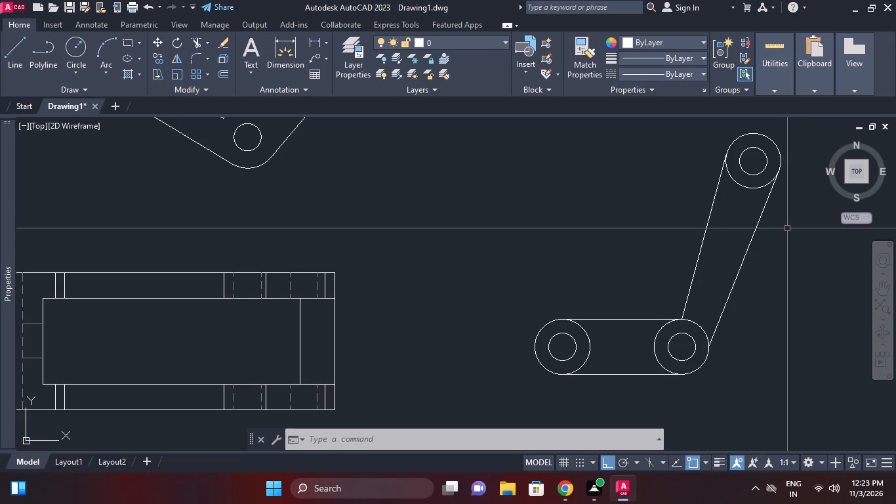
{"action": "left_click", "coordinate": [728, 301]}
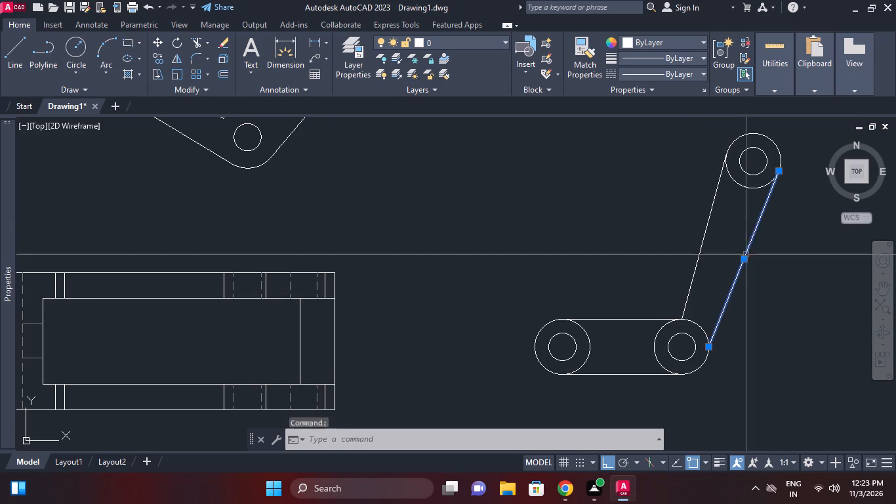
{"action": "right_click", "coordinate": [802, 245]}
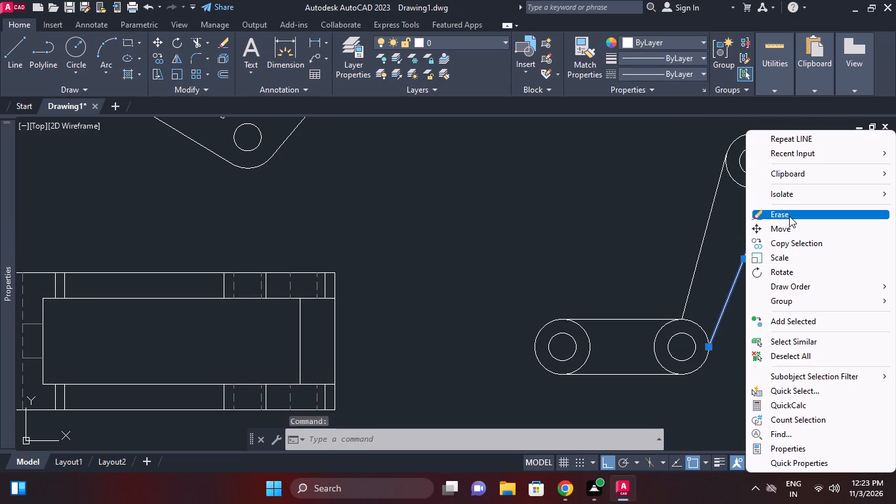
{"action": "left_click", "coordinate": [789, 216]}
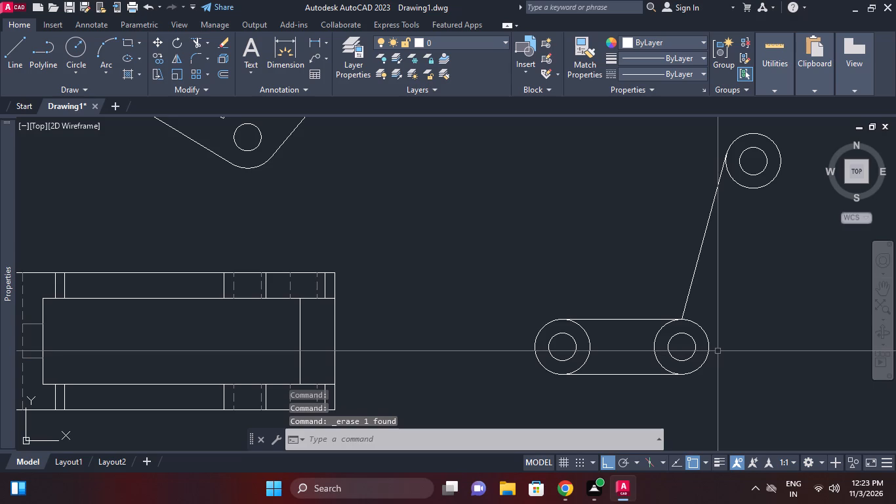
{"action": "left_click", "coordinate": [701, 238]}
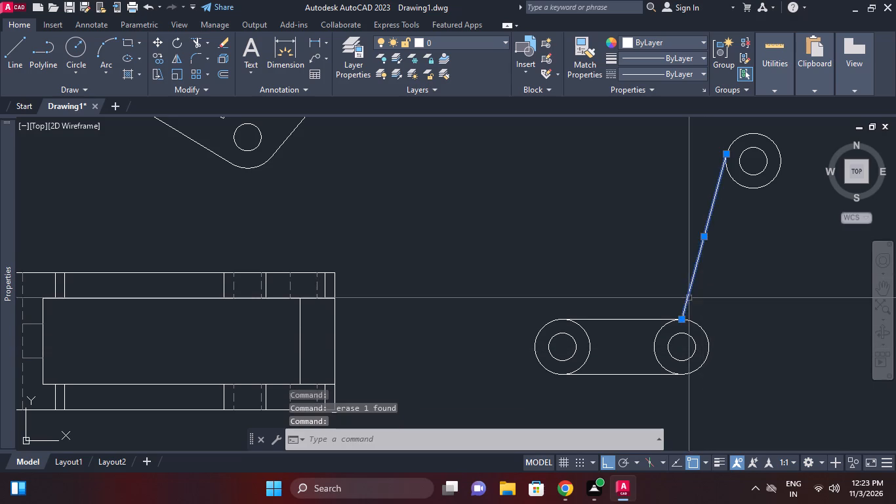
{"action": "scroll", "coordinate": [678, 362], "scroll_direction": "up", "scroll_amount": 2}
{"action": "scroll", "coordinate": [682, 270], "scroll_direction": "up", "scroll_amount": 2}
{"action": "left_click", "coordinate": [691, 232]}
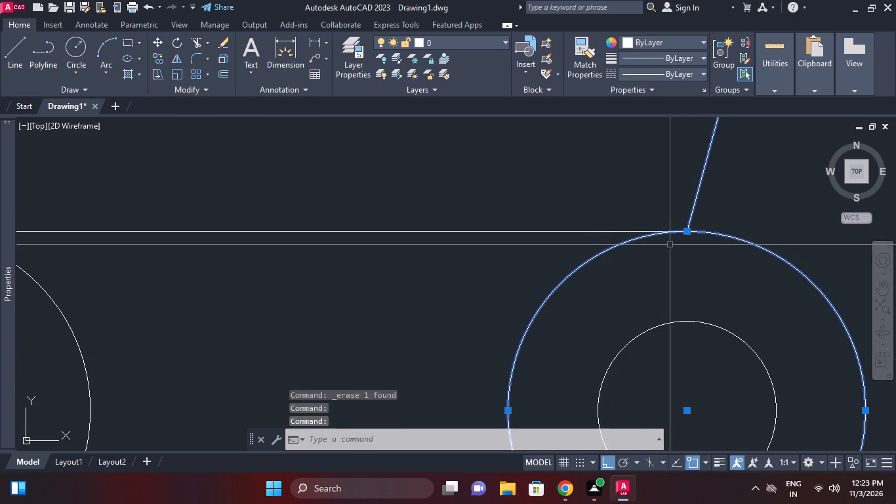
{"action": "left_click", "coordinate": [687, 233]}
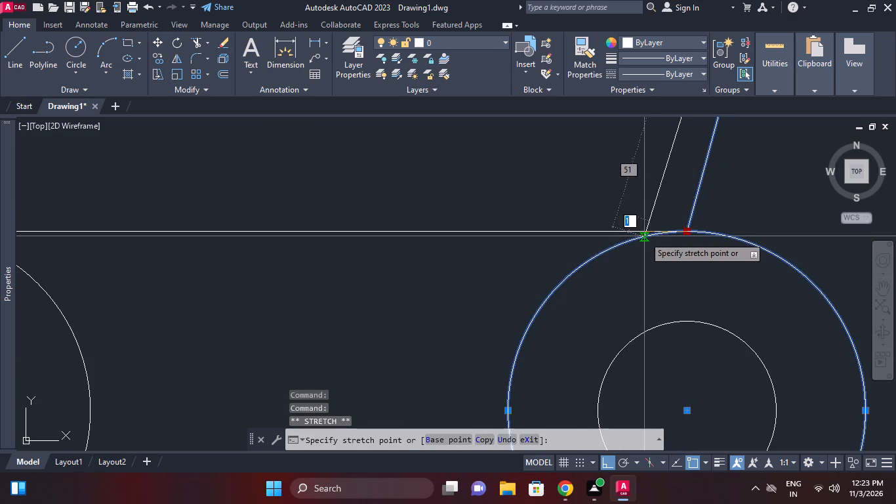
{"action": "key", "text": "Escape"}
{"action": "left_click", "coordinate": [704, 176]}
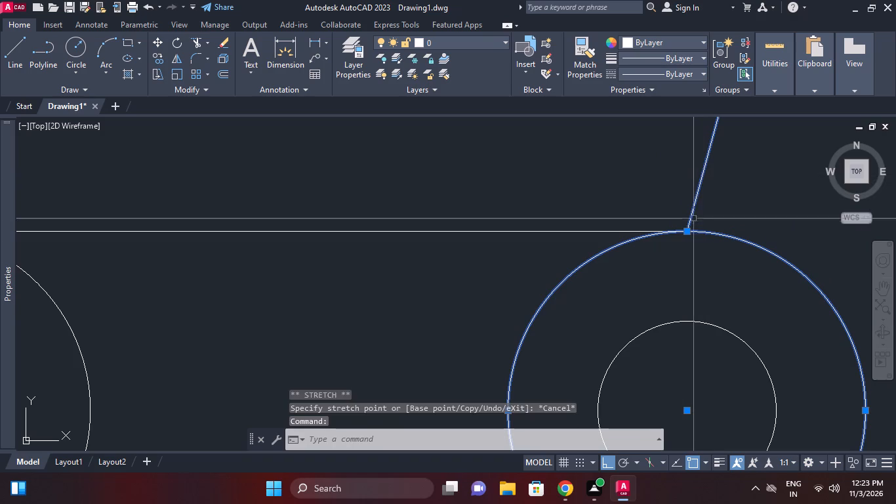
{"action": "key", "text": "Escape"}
Stretch the lower end of the left slanted line to the upper-left side of the lower-right outer circle.
{"action": "left_click", "coordinate": [708, 199]}
{"action": "left_click", "coordinate": [701, 191]}
{"action": "left_click", "coordinate": [694, 211]}
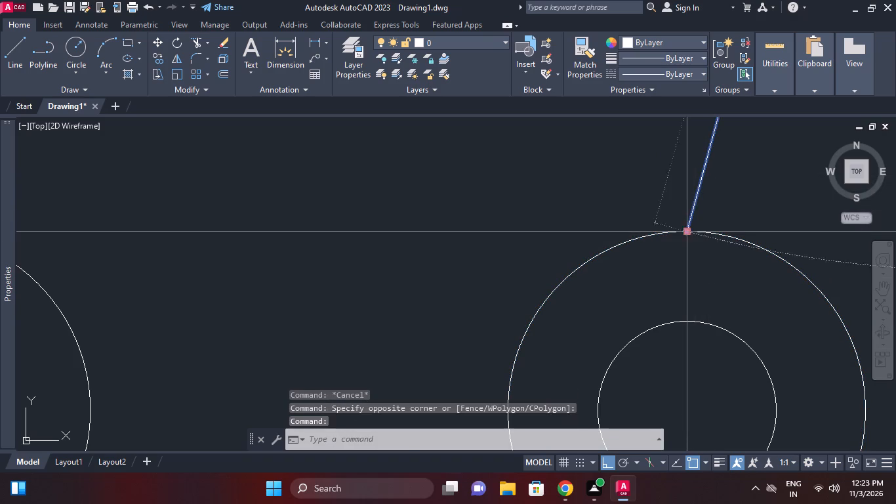
{"action": "left_click", "coordinate": [685, 234]}
{"action": "left_click", "coordinate": [619, 249]}
{"action": "scroll", "coordinate": [688, 198], "scroll_direction": "down", "scroll_amount": 3}
{"action": "middle_click_drag", "start_coordinate": [689, 199], "coordinate": [653, 262]}
{"action": "key", "text": "Escape"}
Copy the left slanted line from its upper end to the right side of the upper outer circle.
{"action": "scroll", "coordinate": [695, 248], "scroll_direction": "down", "scroll_amount": 1}
{"action": "middle_click_drag", "start_coordinate": [695, 248], "coordinate": [670, 291]}
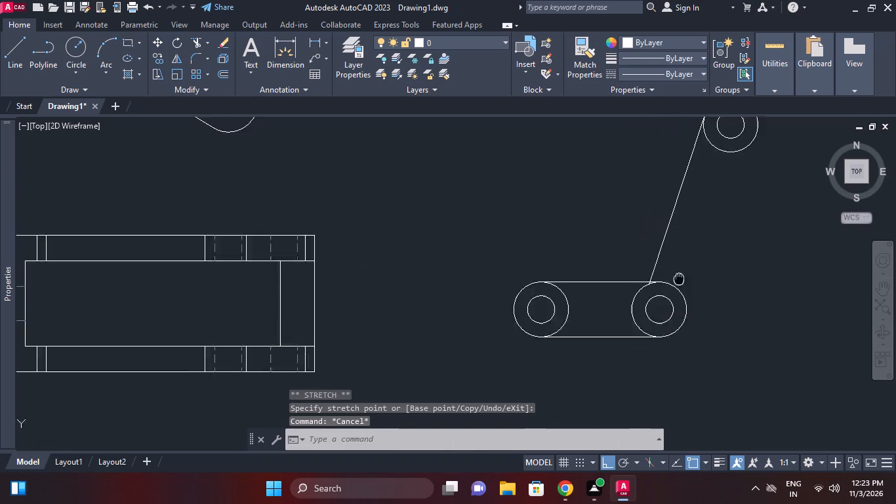
{"action": "middle_click_drag", "start_coordinate": [670, 291], "coordinate": [668, 294]}
{"action": "scroll", "coordinate": [746, 270], "scroll_direction": "down", "scroll_amount": 1}
{"action": "middle_click", "coordinate": [746, 270]}
{"action": "scroll", "coordinate": [708, 289], "scroll_direction": "up", "scroll_amount": 2}
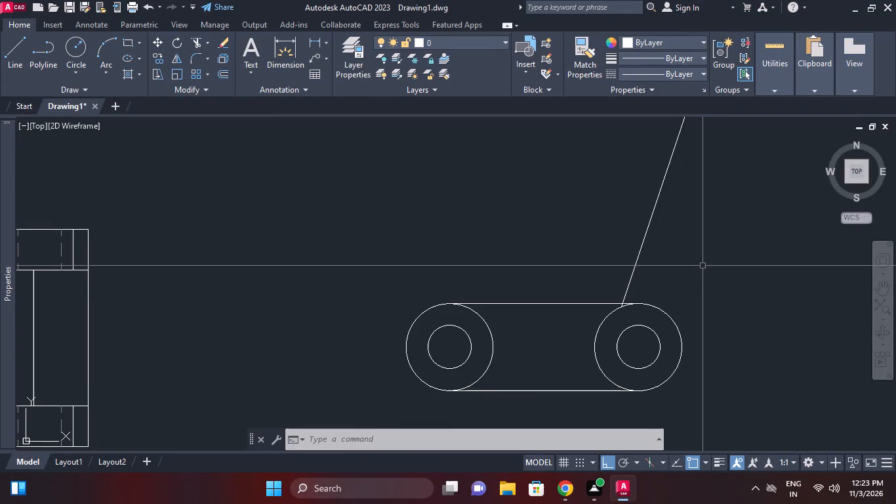
{"action": "scroll", "coordinate": [660, 346], "scroll_direction": "down", "scroll_amount": 2}
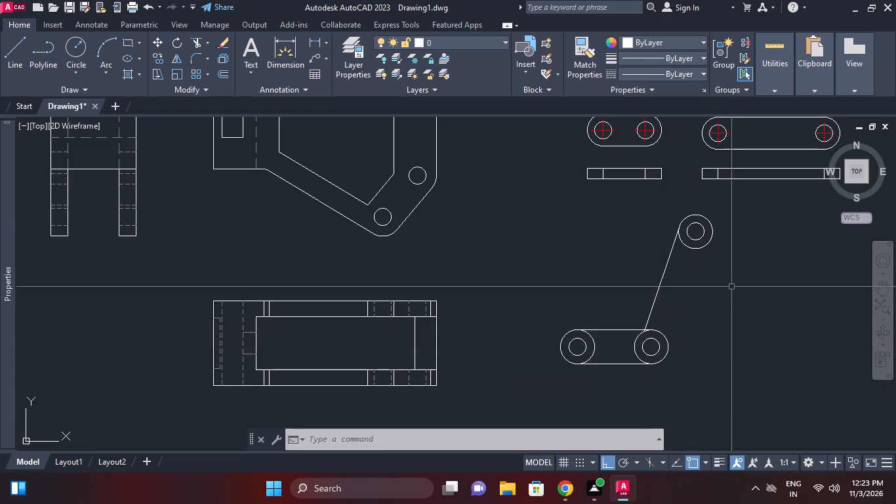
{"action": "scroll", "coordinate": [720, 283], "scroll_direction": "up", "scroll_amount": 1}
{"action": "left_click", "coordinate": [647, 219]}
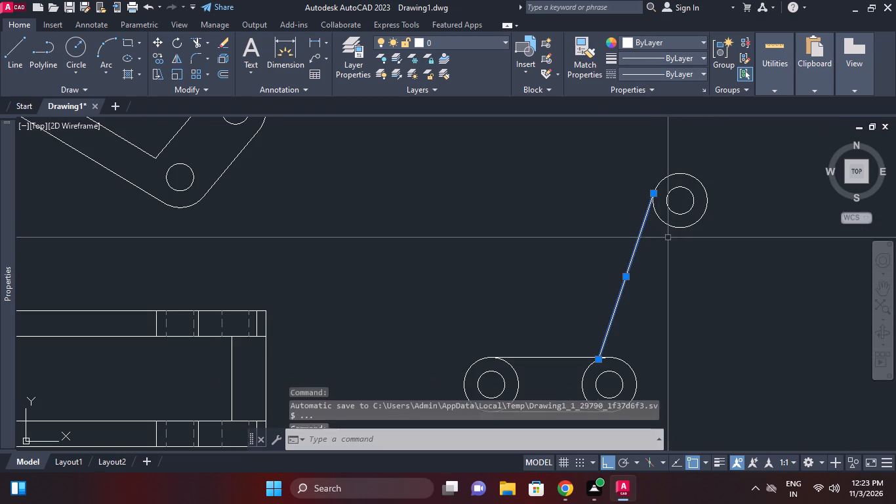
{"action": "right_click", "coordinate": [680, 253]}
{"action": "left_click", "coordinate": [719, 245]}
{"action": "scroll", "coordinate": [657, 184], "scroll_direction": "up", "scroll_amount": 2}
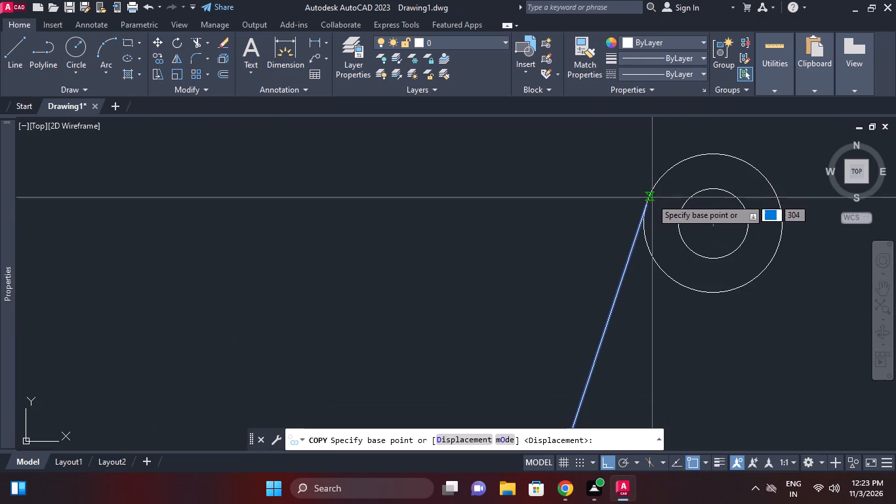
{"action": "left_click", "coordinate": [647, 207]}
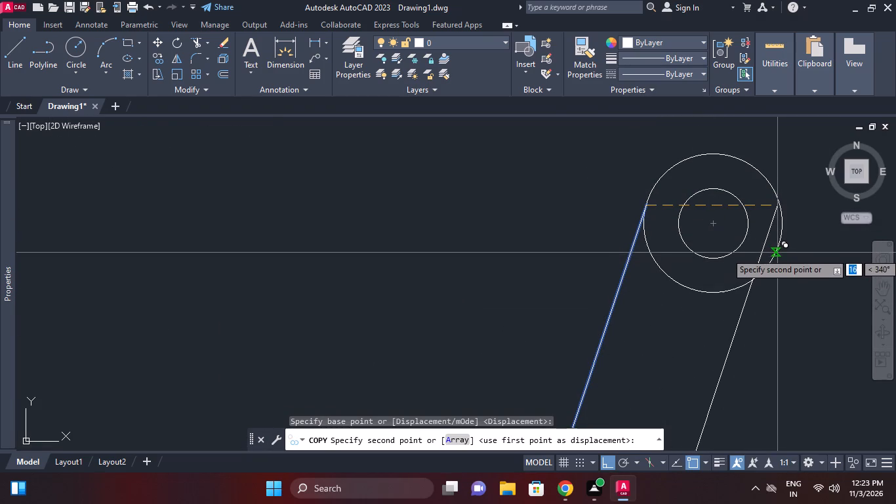
{"action": "left_click", "coordinate": [779, 248]}
{"action": "scroll", "coordinate": [828, 258], "scroll_direction": "down", "scroll_amount": 2}
{"action": "middle_click_drag", "start_coordinate": [828, 258], "coordinate": [817, 187]}
{"action": "middle_click_drag", "start_coordinate": [803, 253], "coordinate": [803, 244]}
{"action": "scroll", "coordinate": [803, 253], "scroll_direction": "down", "scroll_amount": 1}
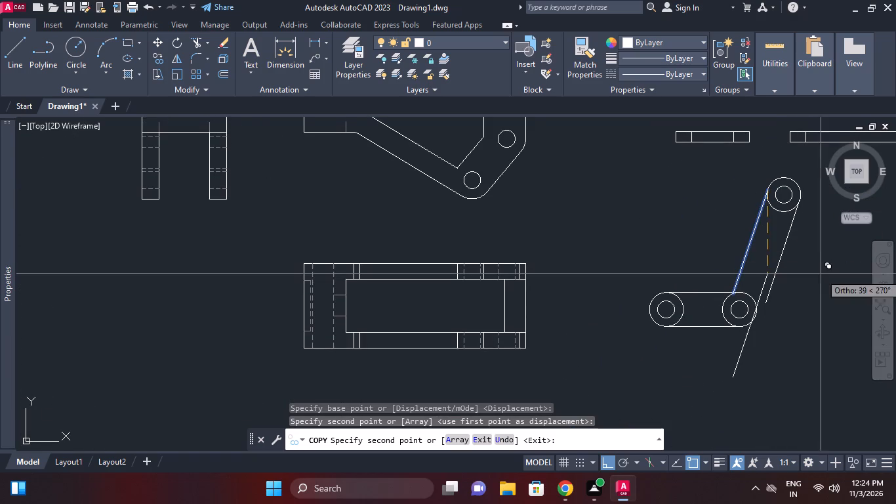
{"action": "right_click", "coordinate": [821, 274]}
{"action": "left_click", "coordinate": [826, 297]}
{"action": "middle_click", "coordinate": [821, 321]}
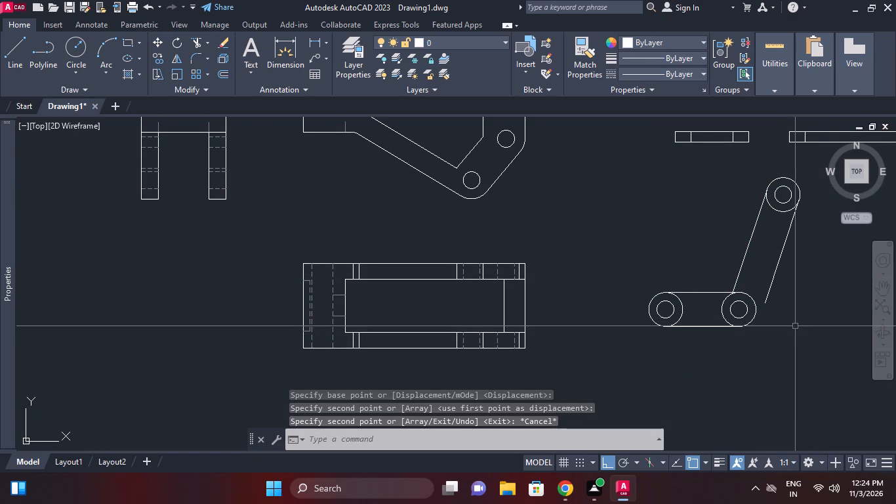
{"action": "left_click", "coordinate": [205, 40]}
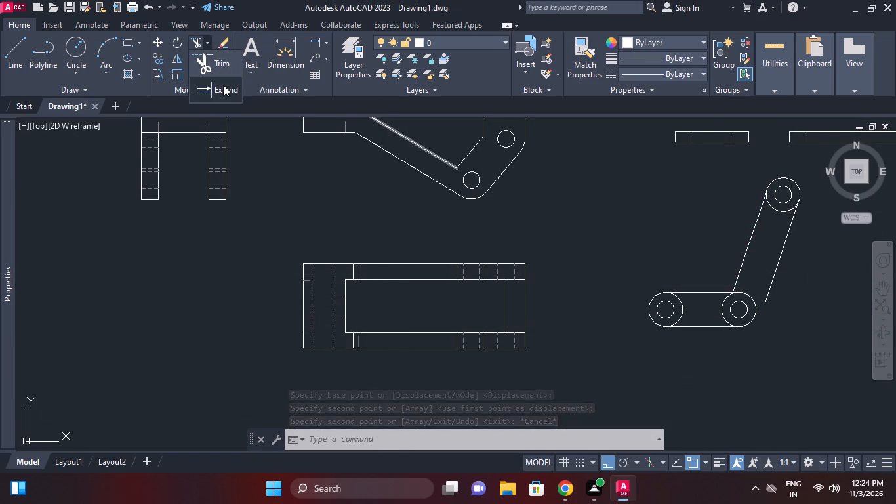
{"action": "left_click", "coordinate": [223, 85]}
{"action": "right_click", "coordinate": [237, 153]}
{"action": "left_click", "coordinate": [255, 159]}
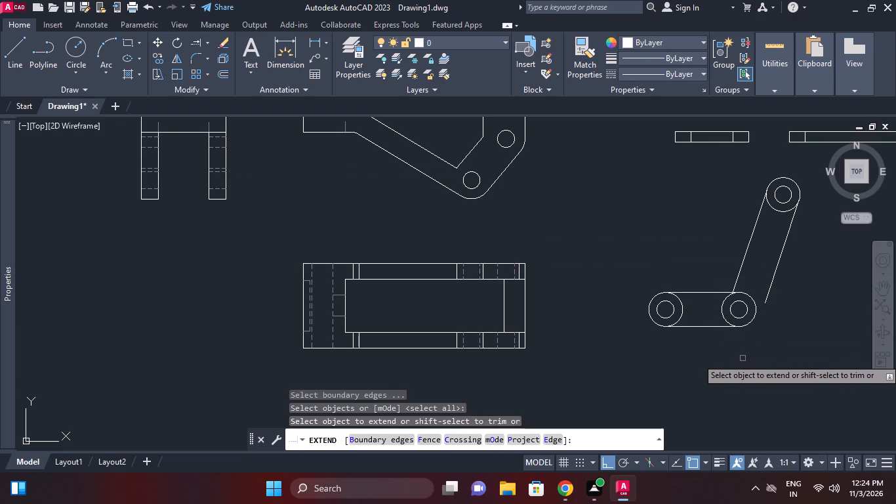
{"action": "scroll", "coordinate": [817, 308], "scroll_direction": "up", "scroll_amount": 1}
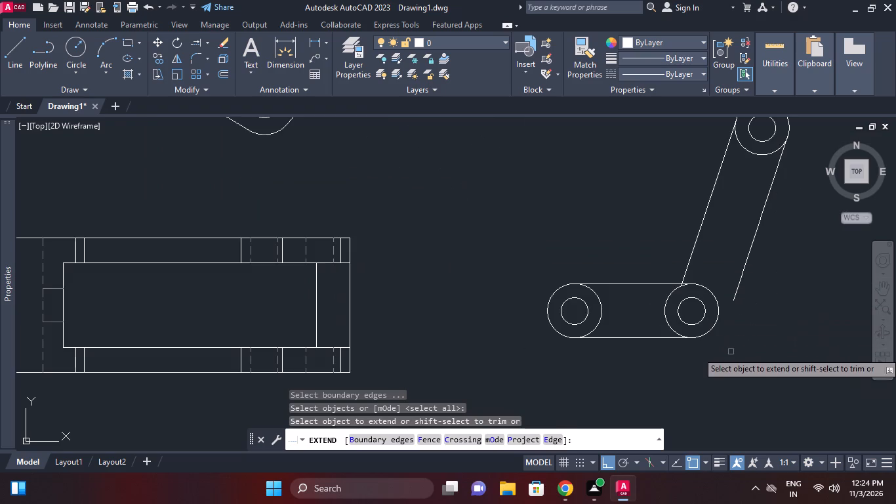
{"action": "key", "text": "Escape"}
Stretch the right end of the link's bottom horizontal line past the lower-right outer circle and the copied slanted line.
{"action": "left_click", "coordinate": [657, 335]}
{"action": "left_click", "coordinate": [659, 341]}
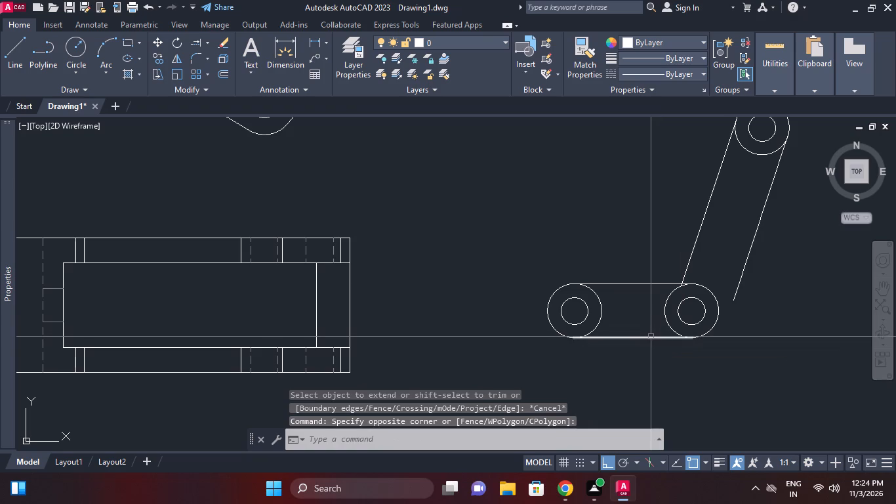
{"action": "left_click", "coordinate": [651, 339]}
{"action": "left_click", "coordinate": [691, 338]}
{"action": "left_click", "coordinate": [775, 344]}
{"action": "key", "text": "Escape"}
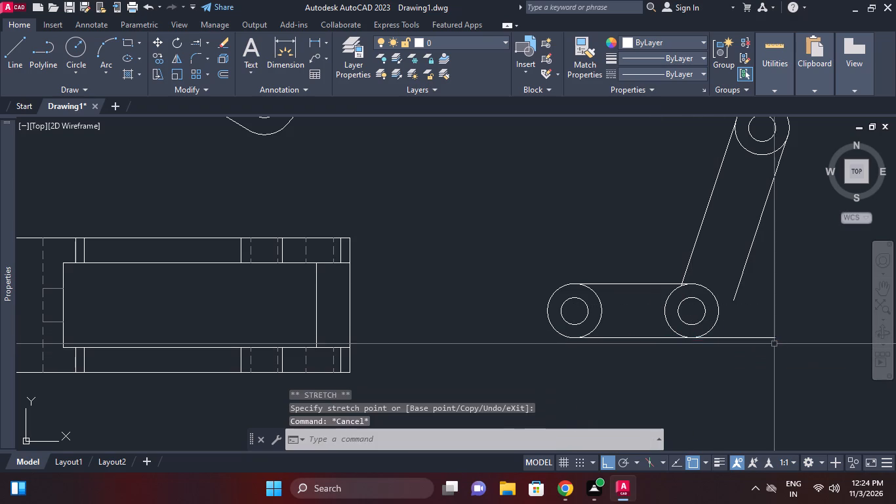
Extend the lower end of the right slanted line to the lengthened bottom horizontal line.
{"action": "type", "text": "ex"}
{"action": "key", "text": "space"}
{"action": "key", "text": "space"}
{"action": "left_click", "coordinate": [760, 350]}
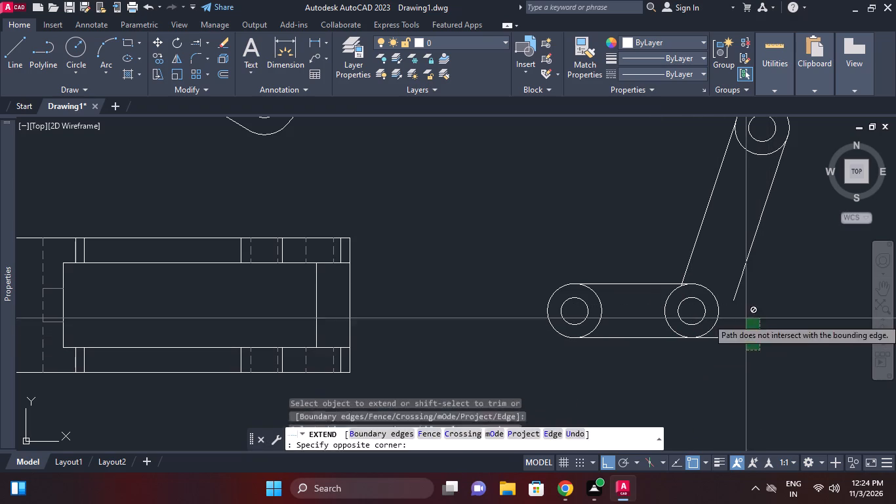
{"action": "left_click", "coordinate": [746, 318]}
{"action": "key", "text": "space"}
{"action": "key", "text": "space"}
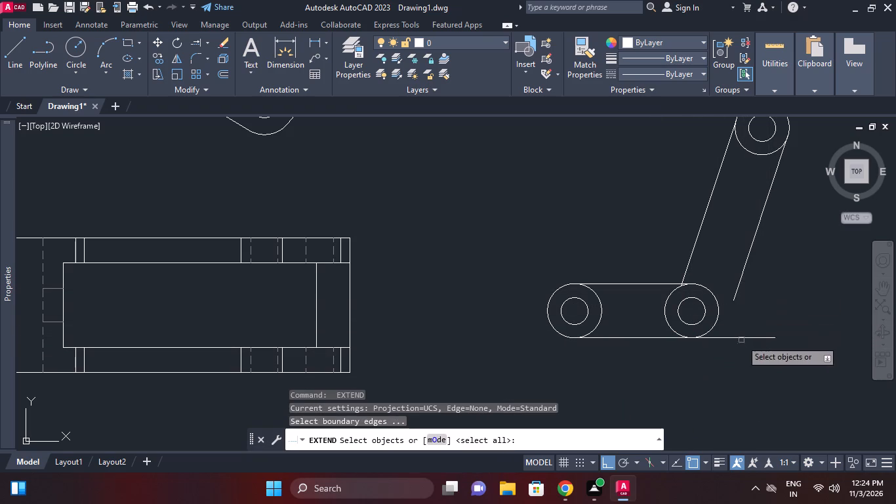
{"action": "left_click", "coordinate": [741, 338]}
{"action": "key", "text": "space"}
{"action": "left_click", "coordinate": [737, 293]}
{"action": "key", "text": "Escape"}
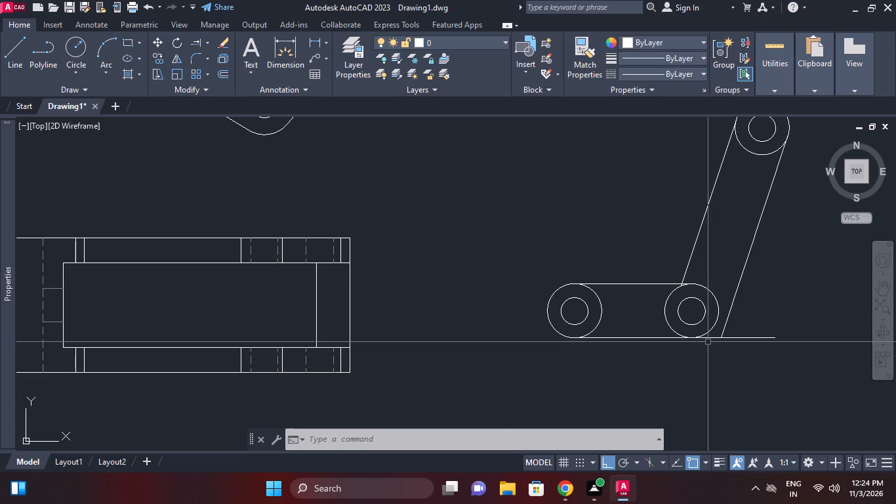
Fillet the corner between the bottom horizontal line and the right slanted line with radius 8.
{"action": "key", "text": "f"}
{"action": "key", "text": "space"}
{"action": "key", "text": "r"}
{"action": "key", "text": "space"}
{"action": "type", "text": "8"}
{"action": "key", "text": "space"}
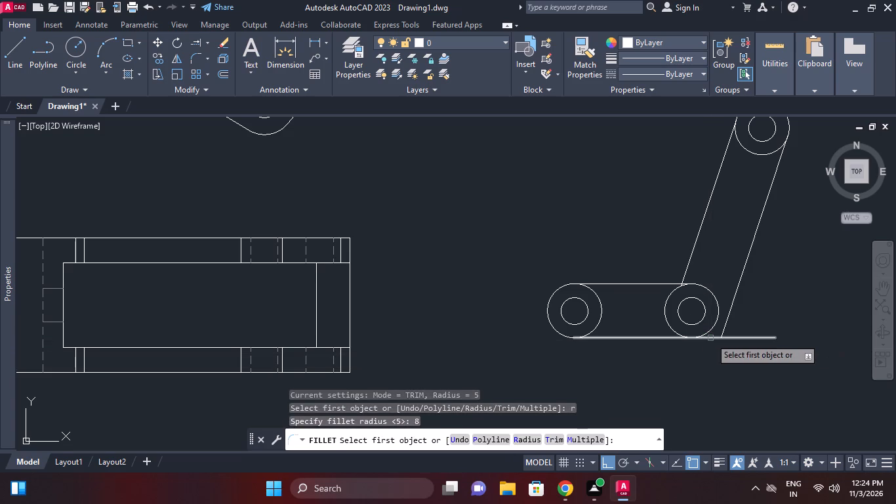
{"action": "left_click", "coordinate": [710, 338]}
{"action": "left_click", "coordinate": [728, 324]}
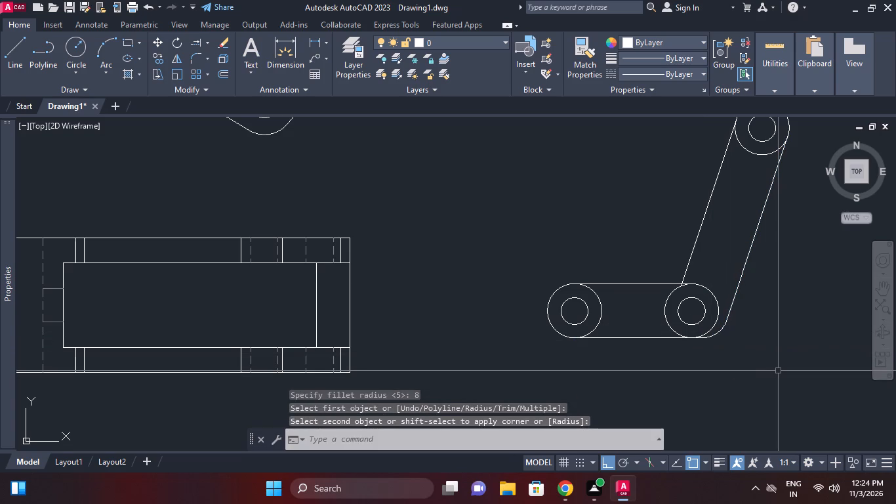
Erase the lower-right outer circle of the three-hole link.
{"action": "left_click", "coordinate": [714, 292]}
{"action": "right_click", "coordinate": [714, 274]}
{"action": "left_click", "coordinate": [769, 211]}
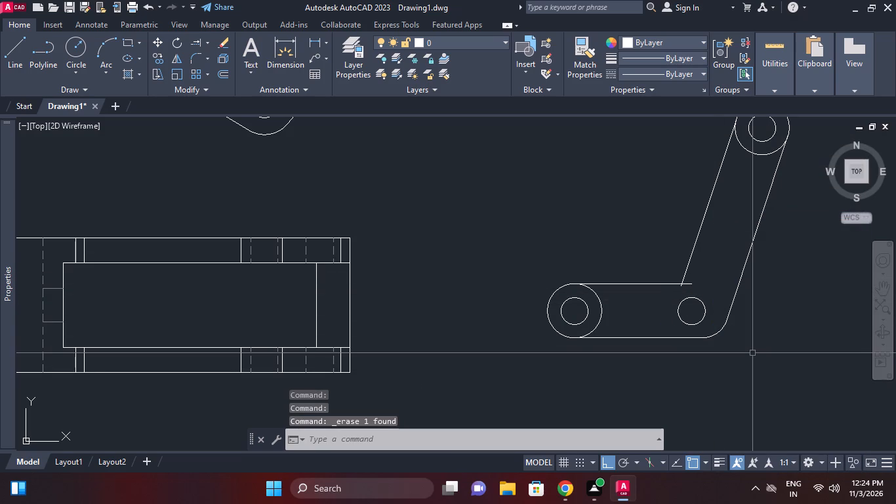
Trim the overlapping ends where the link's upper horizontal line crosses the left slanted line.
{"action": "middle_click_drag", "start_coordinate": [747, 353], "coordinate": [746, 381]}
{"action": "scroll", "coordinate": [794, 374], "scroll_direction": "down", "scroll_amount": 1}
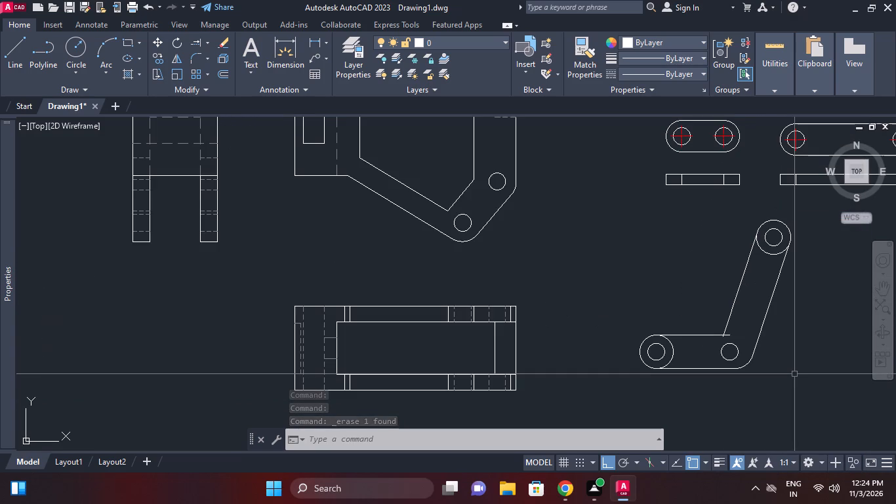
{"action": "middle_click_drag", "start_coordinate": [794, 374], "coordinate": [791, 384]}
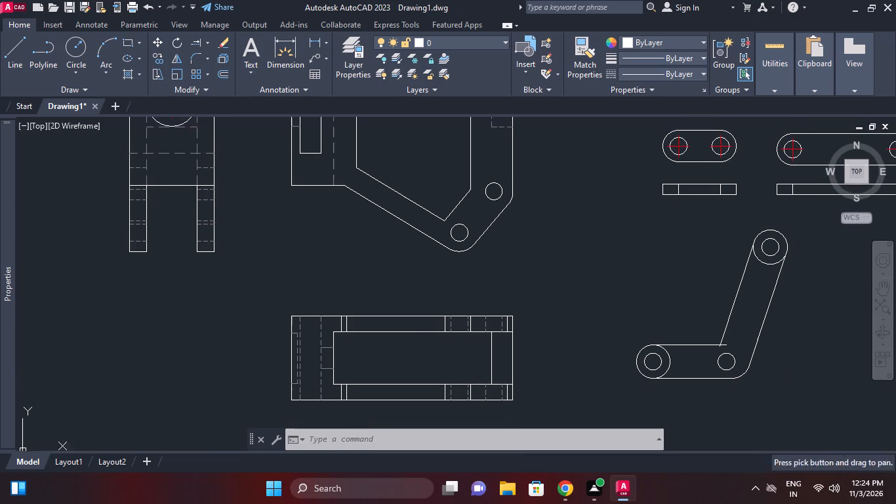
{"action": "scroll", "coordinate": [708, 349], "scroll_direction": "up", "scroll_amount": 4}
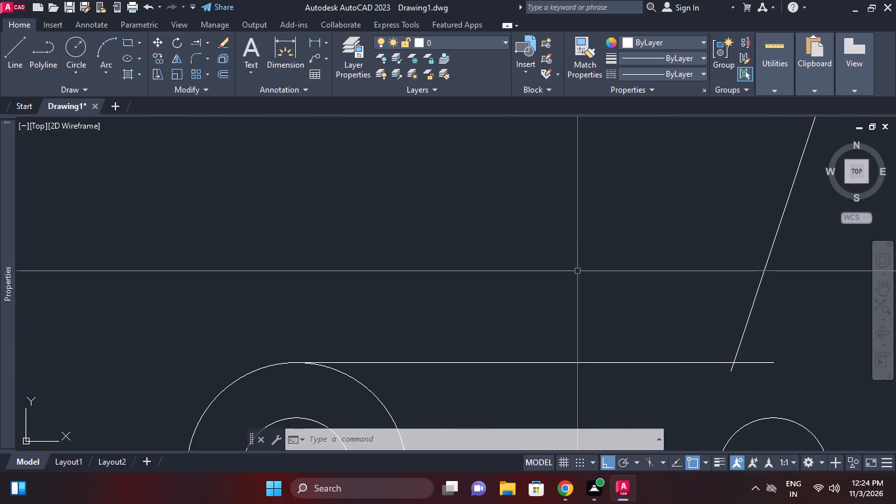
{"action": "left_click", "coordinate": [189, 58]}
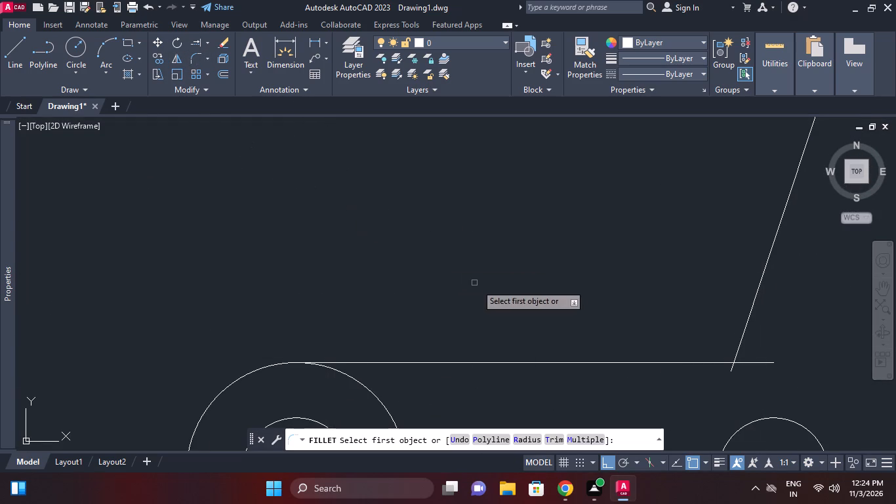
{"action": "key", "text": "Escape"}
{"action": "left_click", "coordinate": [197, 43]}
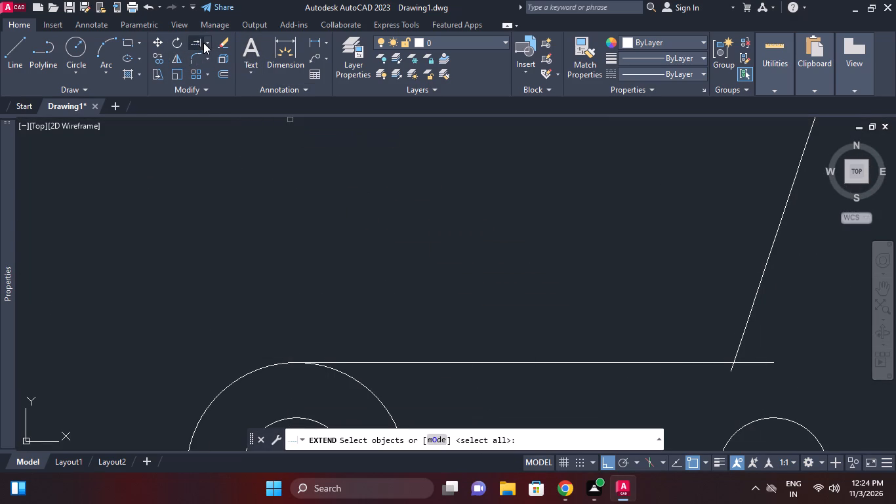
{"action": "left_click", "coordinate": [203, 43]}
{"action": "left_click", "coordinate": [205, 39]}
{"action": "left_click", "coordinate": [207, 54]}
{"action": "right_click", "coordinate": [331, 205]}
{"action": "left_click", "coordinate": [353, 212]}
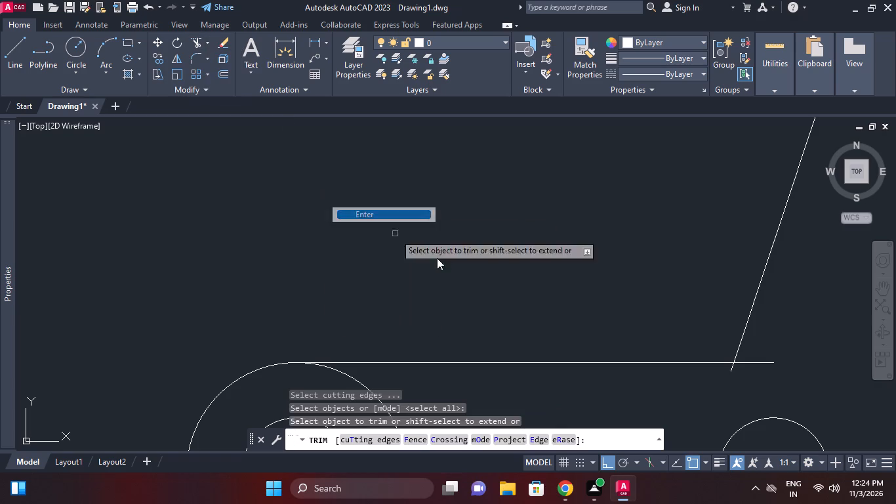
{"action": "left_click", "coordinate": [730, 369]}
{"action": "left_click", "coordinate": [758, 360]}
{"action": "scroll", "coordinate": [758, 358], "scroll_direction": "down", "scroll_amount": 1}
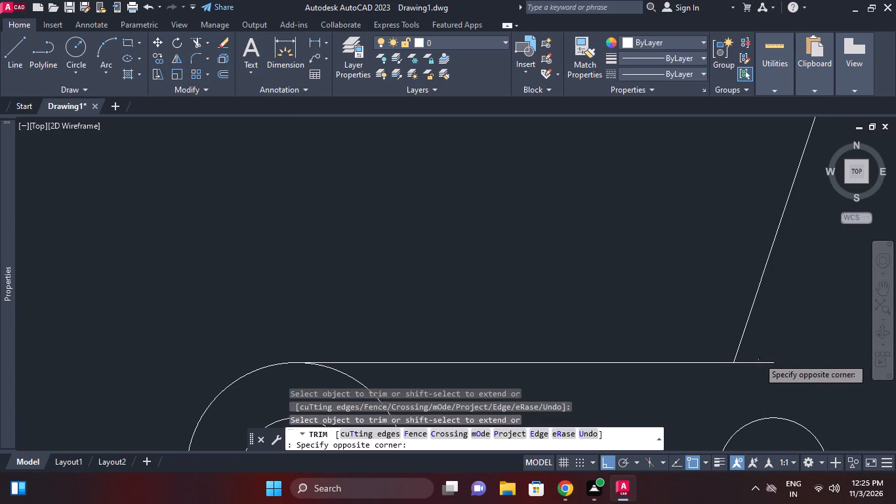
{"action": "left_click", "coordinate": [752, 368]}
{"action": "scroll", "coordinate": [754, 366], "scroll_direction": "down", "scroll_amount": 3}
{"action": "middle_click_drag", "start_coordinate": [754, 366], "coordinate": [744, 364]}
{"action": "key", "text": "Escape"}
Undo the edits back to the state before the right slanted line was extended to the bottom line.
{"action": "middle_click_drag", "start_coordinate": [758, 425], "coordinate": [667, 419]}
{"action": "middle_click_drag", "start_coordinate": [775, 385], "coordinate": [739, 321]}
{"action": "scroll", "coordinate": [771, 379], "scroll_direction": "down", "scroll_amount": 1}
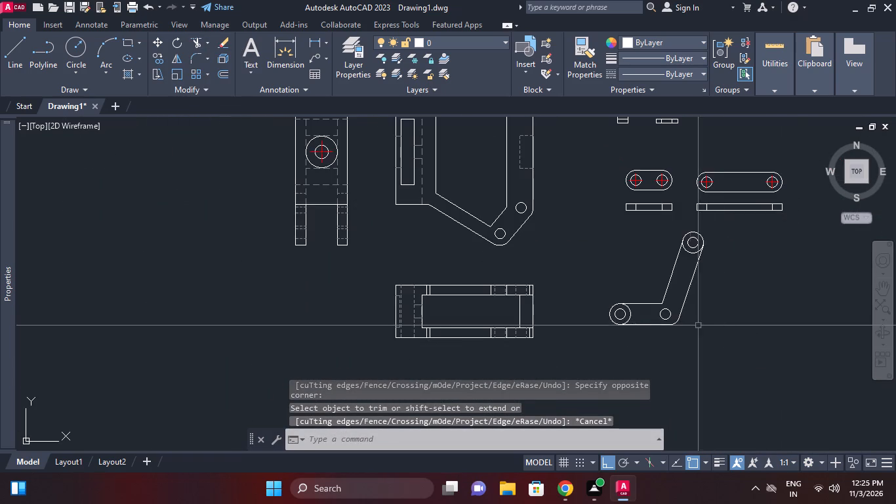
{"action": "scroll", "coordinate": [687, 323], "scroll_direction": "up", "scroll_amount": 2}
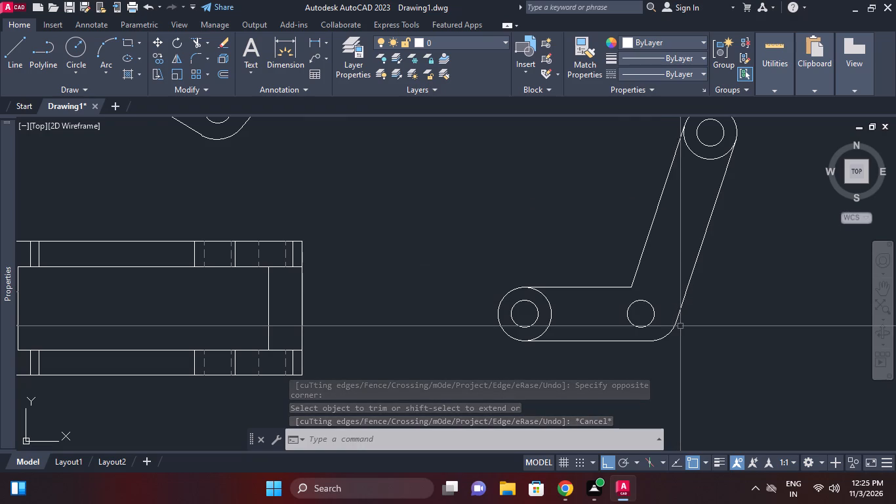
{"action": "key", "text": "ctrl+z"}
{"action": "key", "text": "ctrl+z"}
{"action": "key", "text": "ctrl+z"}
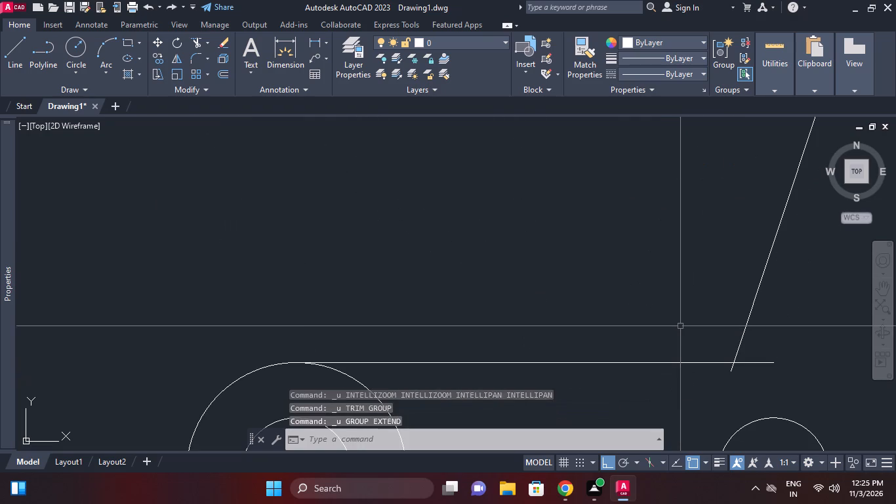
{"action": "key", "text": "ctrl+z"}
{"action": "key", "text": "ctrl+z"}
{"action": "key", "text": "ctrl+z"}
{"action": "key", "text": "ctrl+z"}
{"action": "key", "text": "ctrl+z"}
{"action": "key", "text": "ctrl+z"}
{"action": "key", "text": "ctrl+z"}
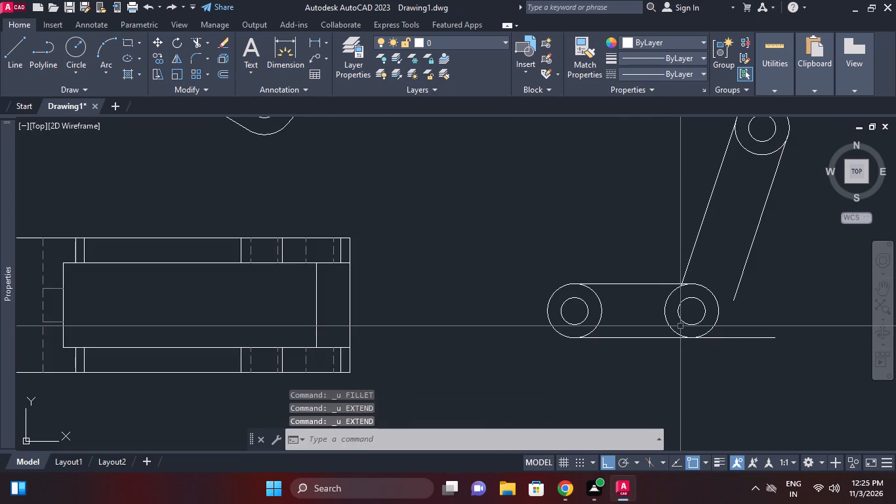
Undo the edits back to the state before the slanted lines of the three-hole link were drawn.
{"action": "key", "text": "ctrl+z"}
{"action": "key", "text": "ctrl+z"}
{"action": "key", "text": "ctrl+z"}
{"action": "key", "text": "ctrl+z"}
{"action": "key", "text": "ctrl+z"}
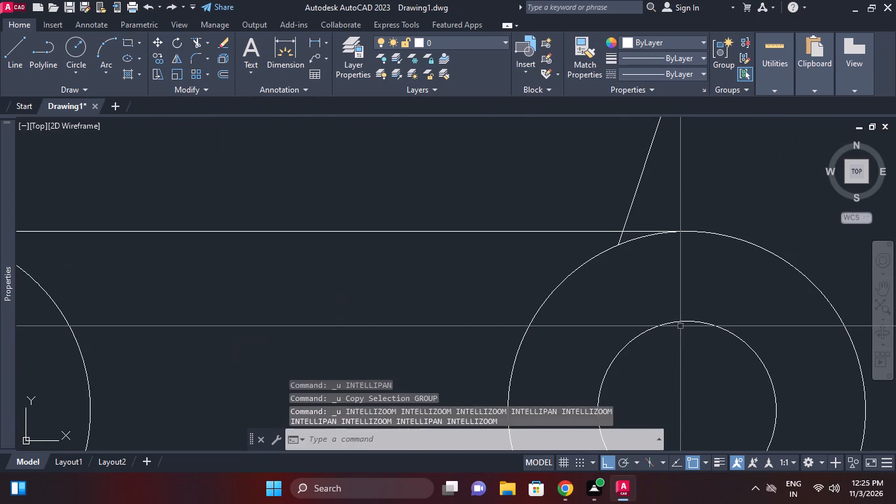
{"action": "key", "text": "ctrl+z"}
{"action": "key", "text": "ctrl+z"}
{"action": "key", "text": "ctrl+z"}
{"action": "key", "text": "ctrl+z"}
{"action": "key", "text": "ctrl+z"}
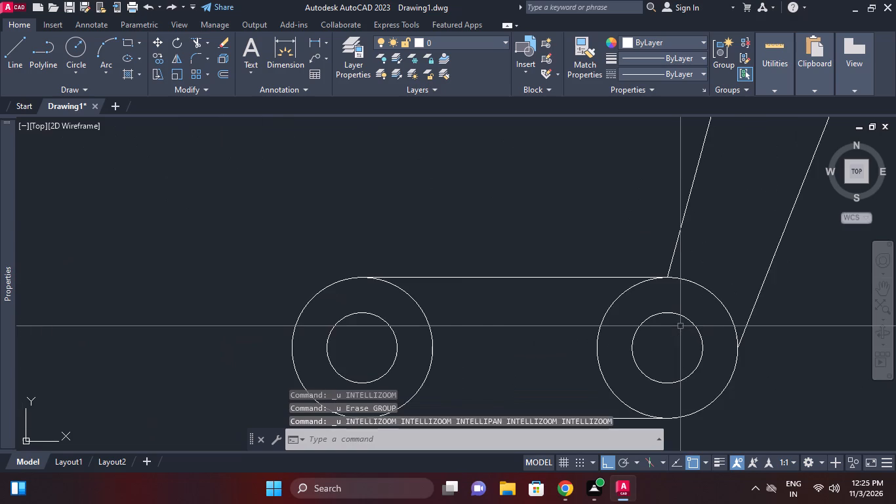
{"action": "key", "text": "ctrl+z"}
{"action": "key", "text": "ctrl+z"}
{"action": "key", "text": "ctrl+z"}
{"action": "key", "text": "ctrl+z"}
{"action": "key", "text": "ctrl+z"}
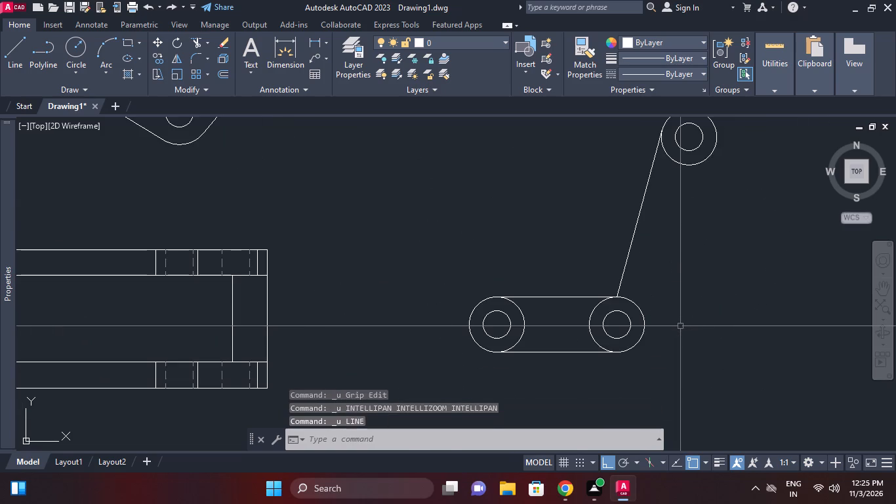
{"action": "key", "text": "ctrl+z"}
{"action": "key", "text": "ctrl+z"}
{"action": "scroll", "coordinate": [681, 324], "scroll_direction": "down", "scroll_amount": 2}
{"action": "middle_click", "coordinate": [681, 324]}
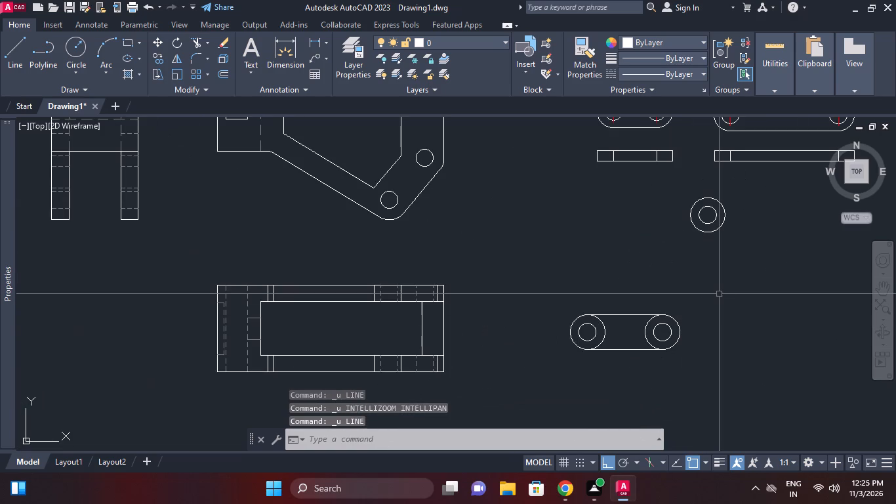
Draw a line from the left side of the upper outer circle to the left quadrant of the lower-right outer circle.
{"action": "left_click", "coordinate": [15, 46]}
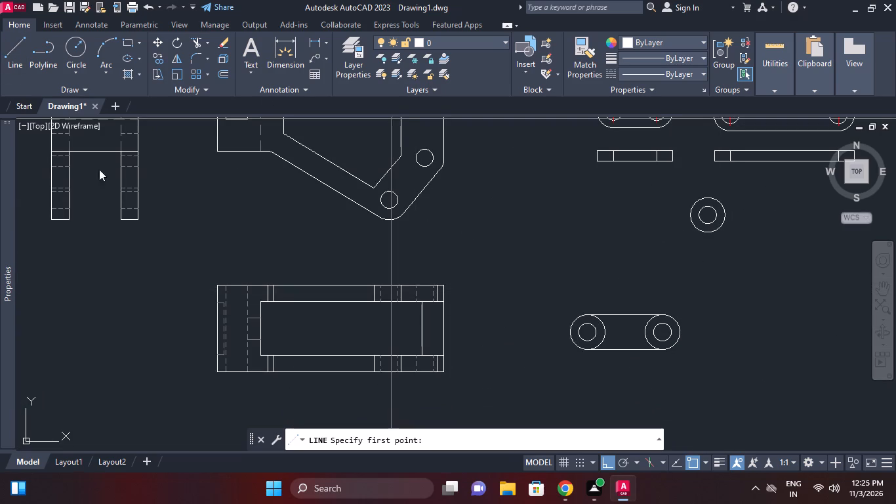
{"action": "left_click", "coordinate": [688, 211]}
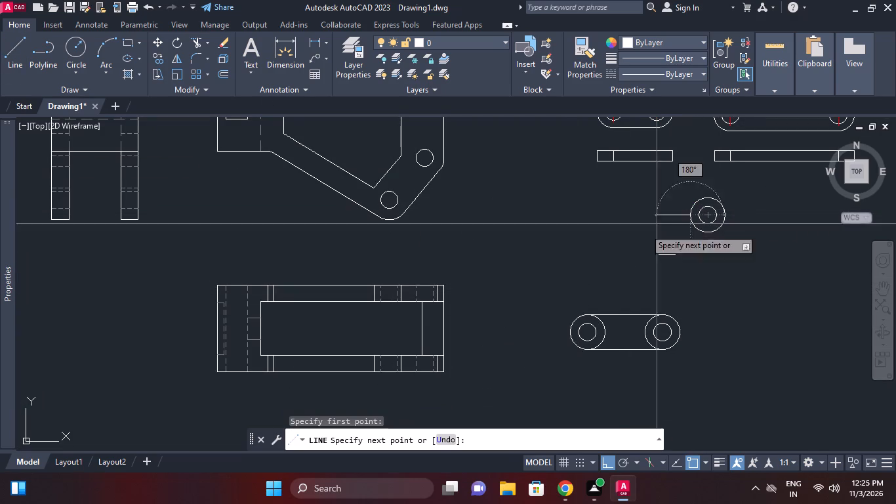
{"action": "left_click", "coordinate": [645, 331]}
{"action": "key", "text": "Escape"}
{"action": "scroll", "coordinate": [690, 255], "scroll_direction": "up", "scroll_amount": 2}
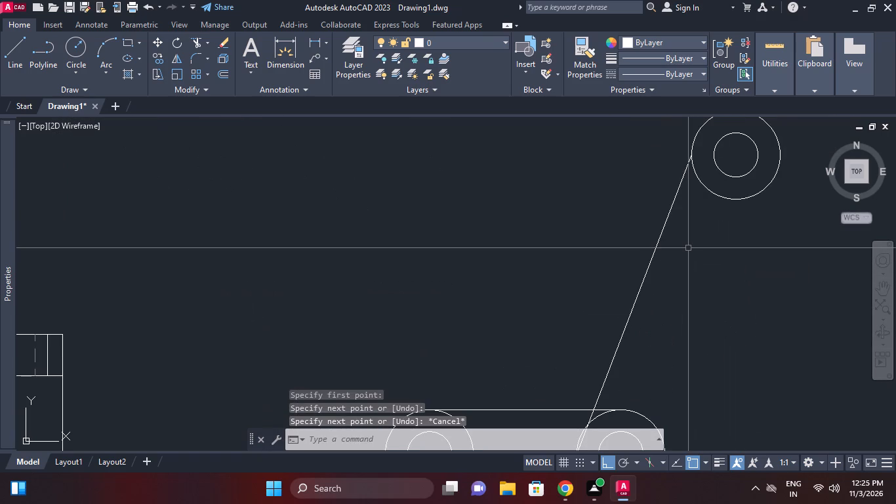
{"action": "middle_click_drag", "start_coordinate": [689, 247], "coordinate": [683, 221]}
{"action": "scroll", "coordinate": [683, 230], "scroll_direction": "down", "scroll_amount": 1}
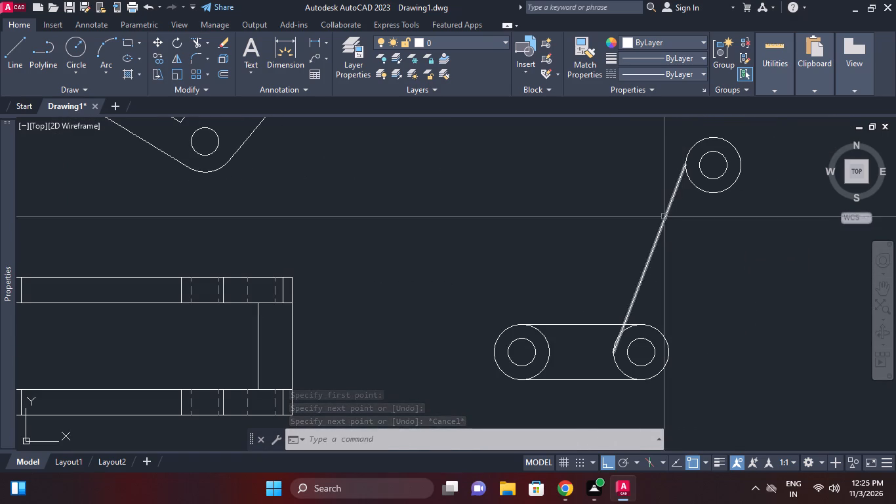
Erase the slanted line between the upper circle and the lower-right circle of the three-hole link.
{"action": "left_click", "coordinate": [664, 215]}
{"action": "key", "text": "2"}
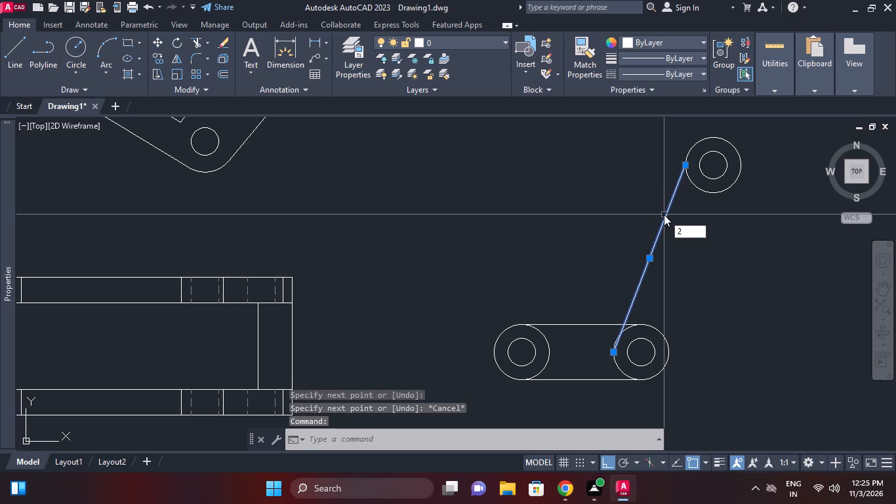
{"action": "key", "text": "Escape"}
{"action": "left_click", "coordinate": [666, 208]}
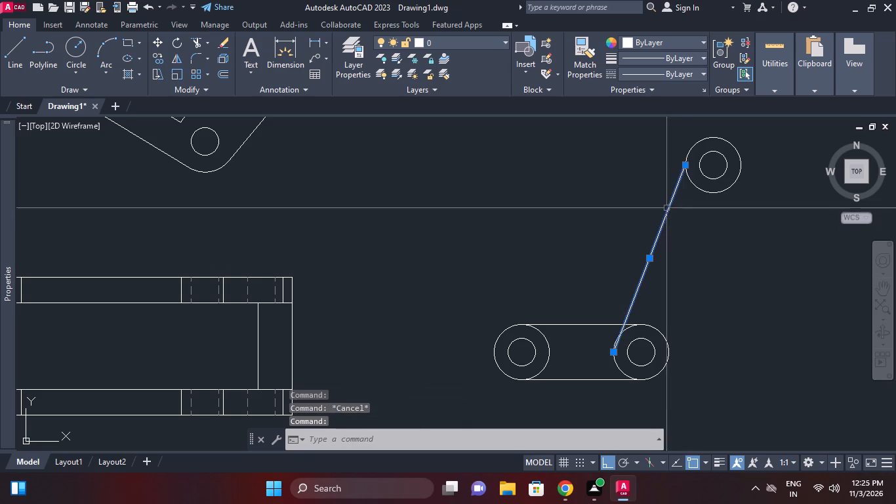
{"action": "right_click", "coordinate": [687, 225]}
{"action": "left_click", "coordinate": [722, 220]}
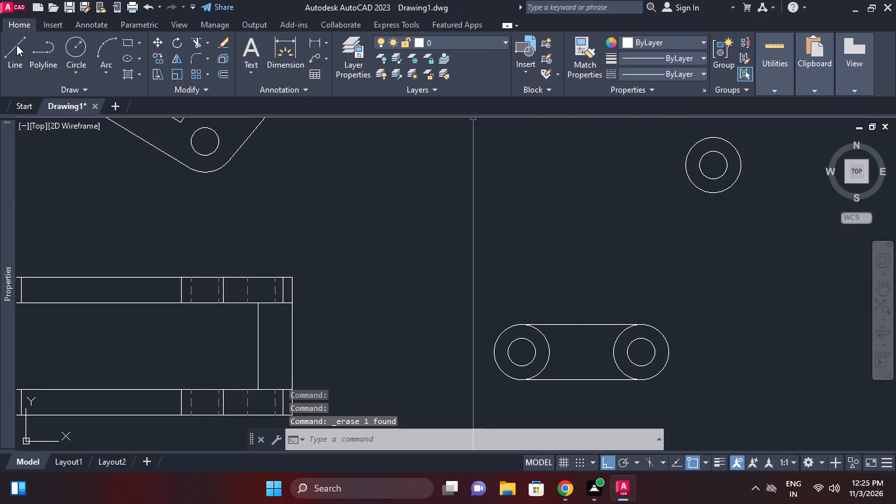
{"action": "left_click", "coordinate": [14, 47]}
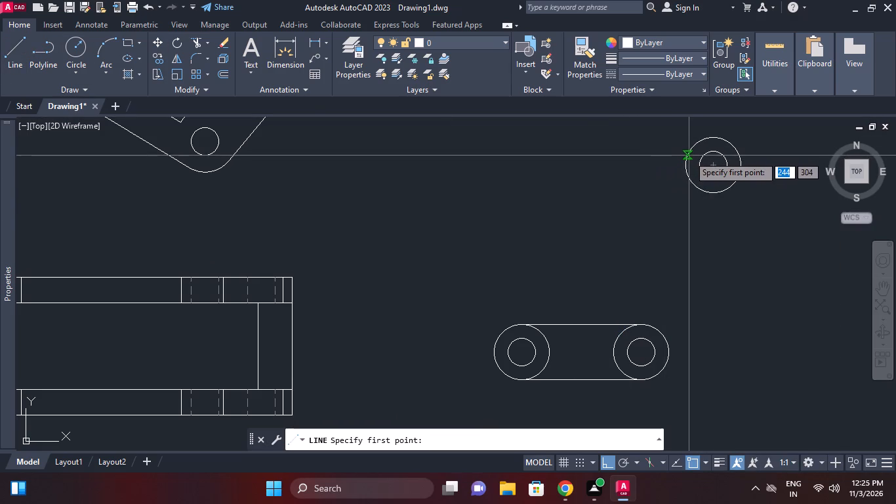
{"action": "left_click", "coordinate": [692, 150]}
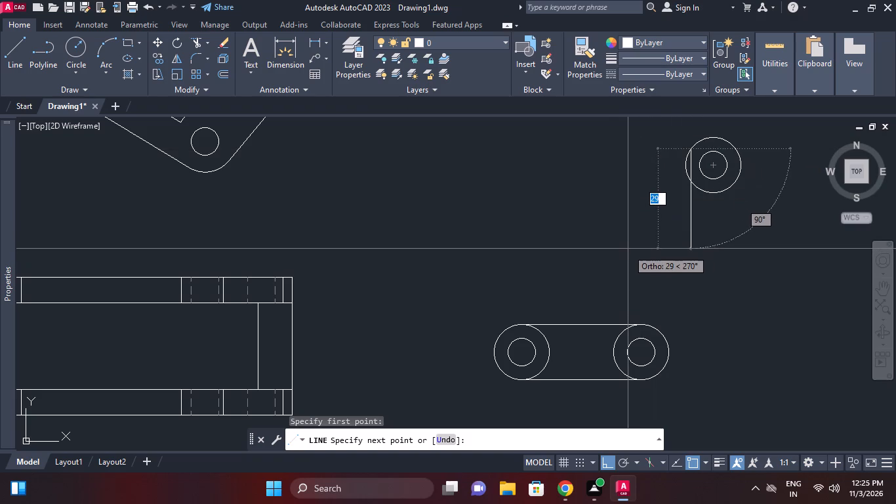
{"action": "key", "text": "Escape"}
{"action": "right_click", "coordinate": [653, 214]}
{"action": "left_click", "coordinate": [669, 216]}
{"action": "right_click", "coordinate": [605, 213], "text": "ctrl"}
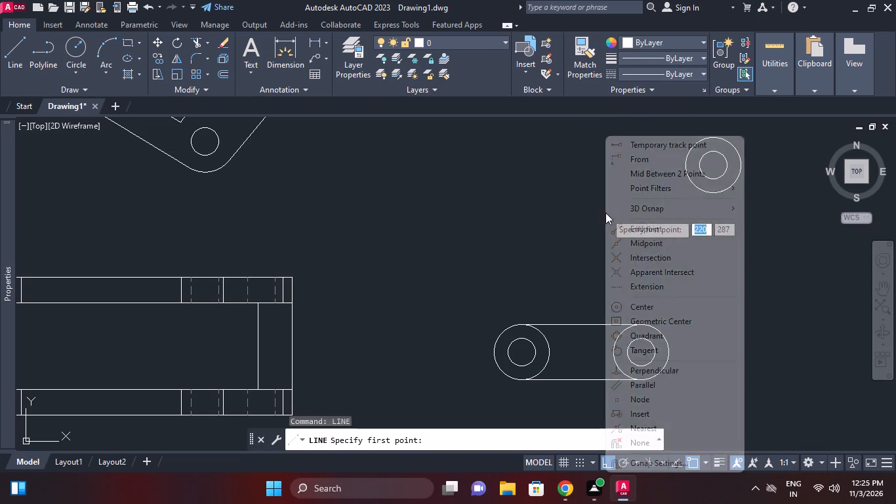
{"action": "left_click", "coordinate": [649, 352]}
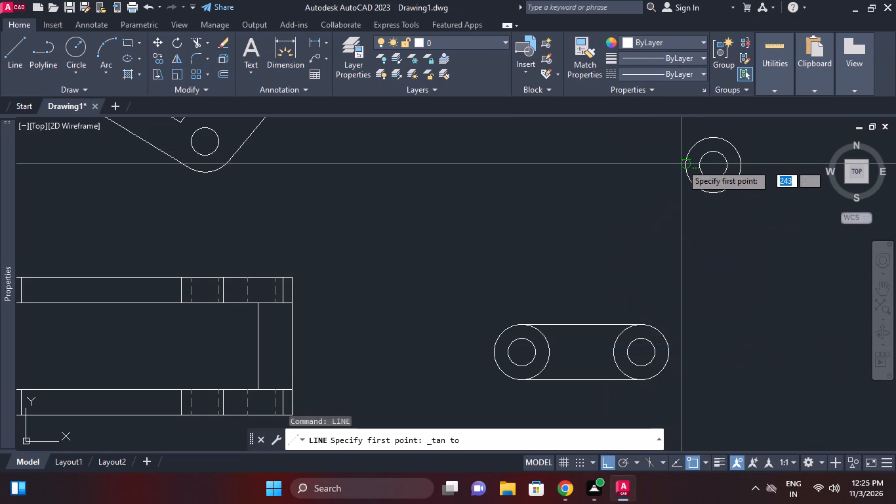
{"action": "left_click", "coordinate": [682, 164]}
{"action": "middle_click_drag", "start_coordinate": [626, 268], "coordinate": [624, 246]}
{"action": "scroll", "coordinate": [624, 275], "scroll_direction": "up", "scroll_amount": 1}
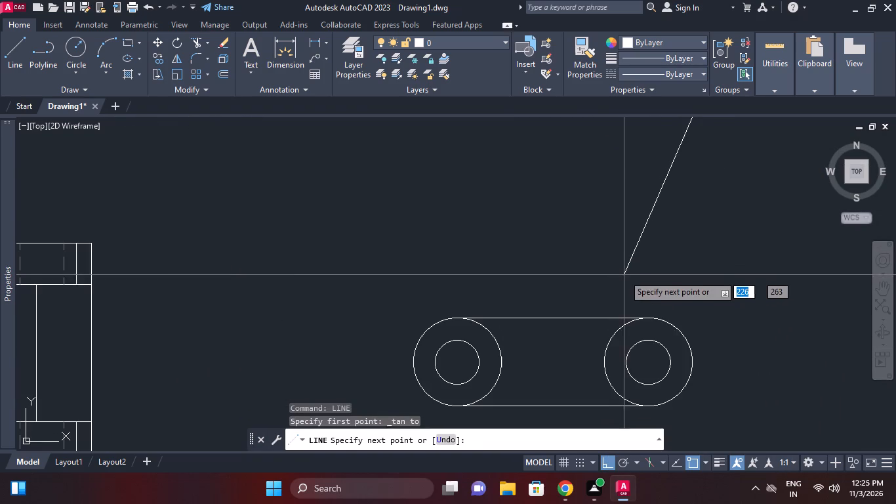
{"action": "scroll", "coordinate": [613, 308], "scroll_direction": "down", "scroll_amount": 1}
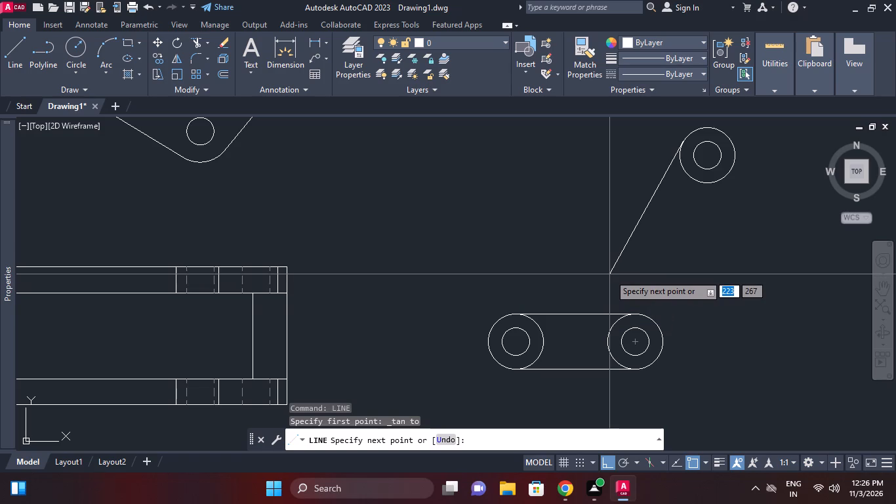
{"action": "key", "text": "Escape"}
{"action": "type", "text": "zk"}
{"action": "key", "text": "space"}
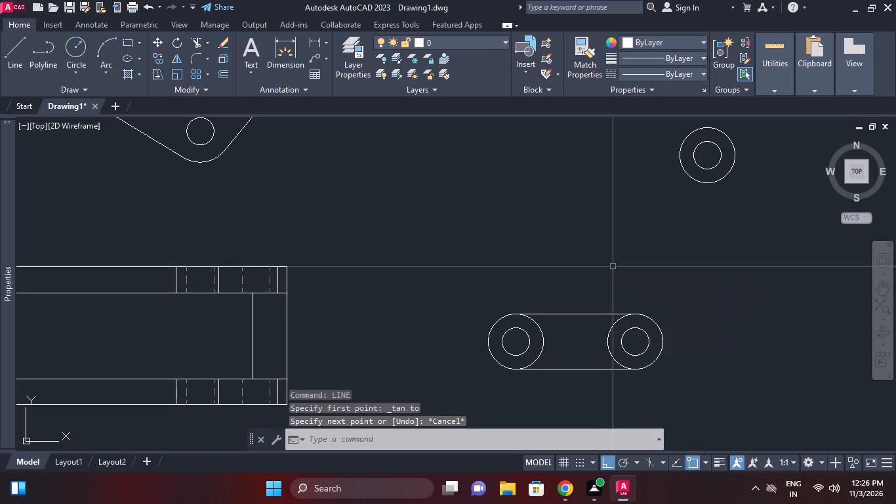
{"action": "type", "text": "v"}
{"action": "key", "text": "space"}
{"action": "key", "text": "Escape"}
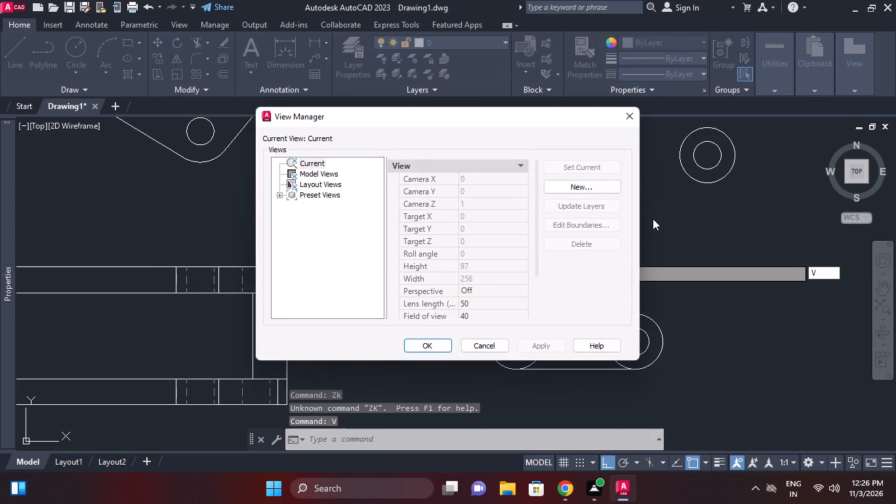
With ortho off, draw a construction line from the left side of the upper outer circle, slanting down at about 244°.
{"action": "type", "text": "xk"}
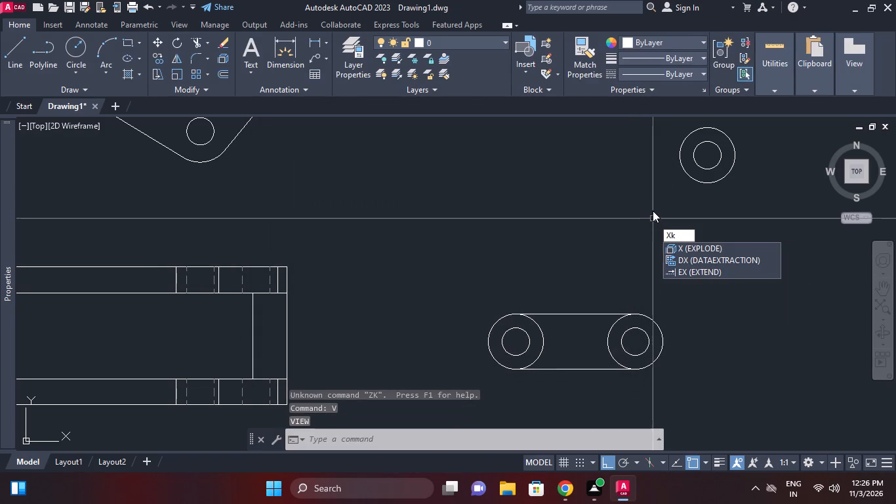
{"action": "key", "text": "BackSpace"}
{"action": "key", "text": "l"}
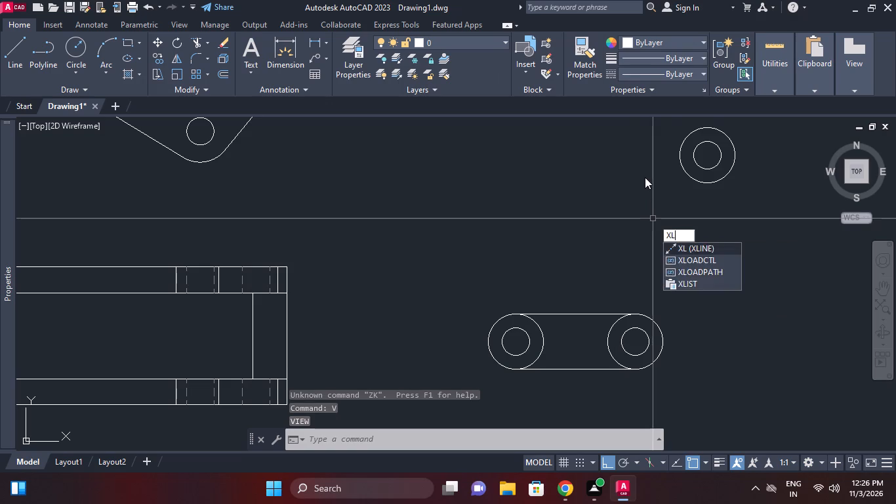
{"action": "key", "text": "space"}
{"action": "left_click", "coordinate": [681, 147]}
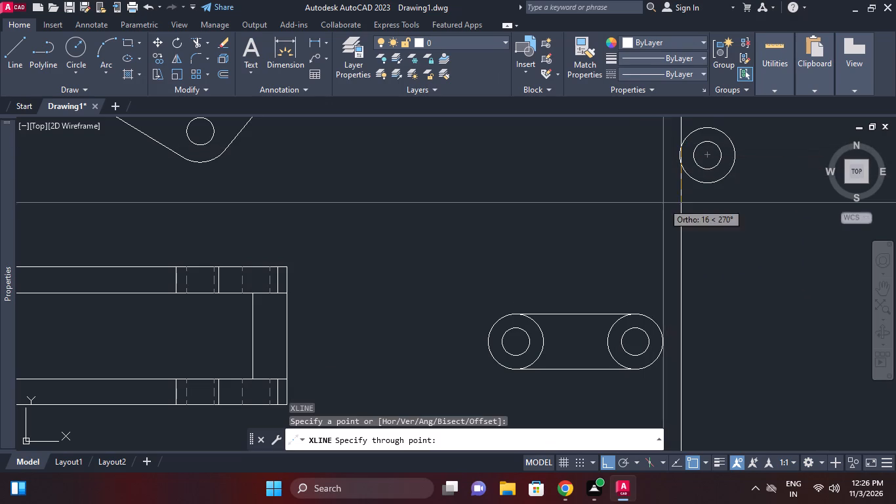
{"action": "key", "text": "F8"}
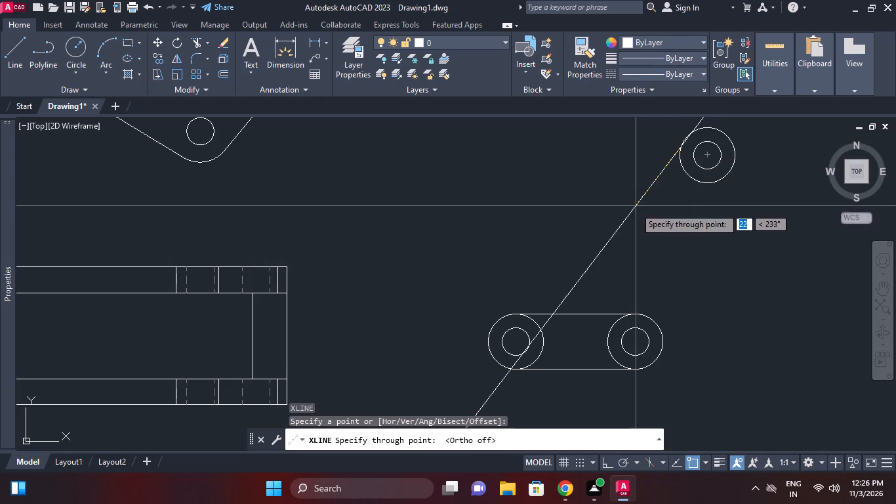
{"action": "left_click", "coordinate": [634, 244]}
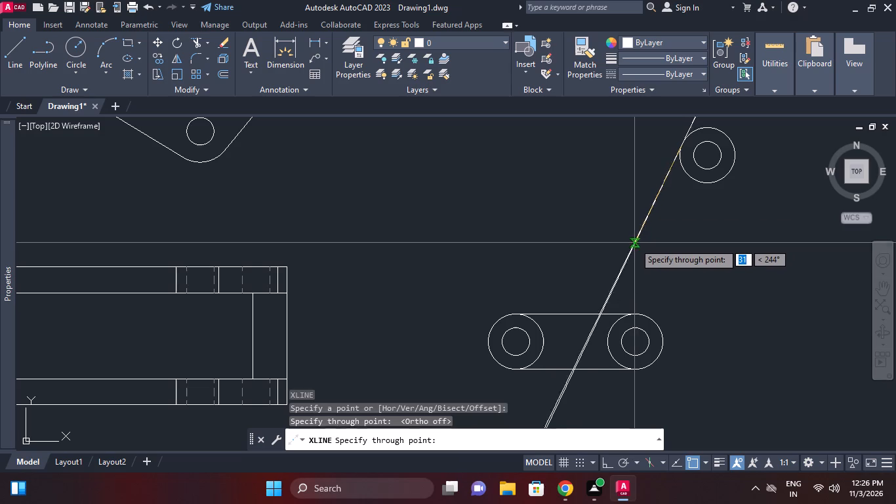
{"action": "scroll", "coordinate": [668, 153], "scroll_direction": "up", "scroll_amount": 1}
{"action": "middle_click_drag", "start_coordinate": [687, 161], "coordinate": [685, 211]}
{"action": "key", "text": "Escape"}
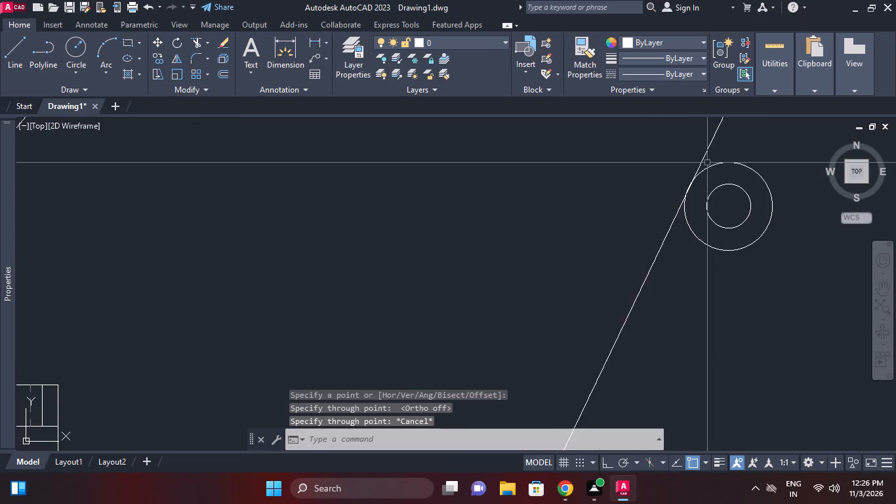
Trim the part of the construction line that lies inside the upper outer circle.
{"action": "scroll", "coordinate": [691, 177], "scroll_direction": "up", "scroll_amount": 5}
{"action": "left_click", "coordinate": [675, 236]}
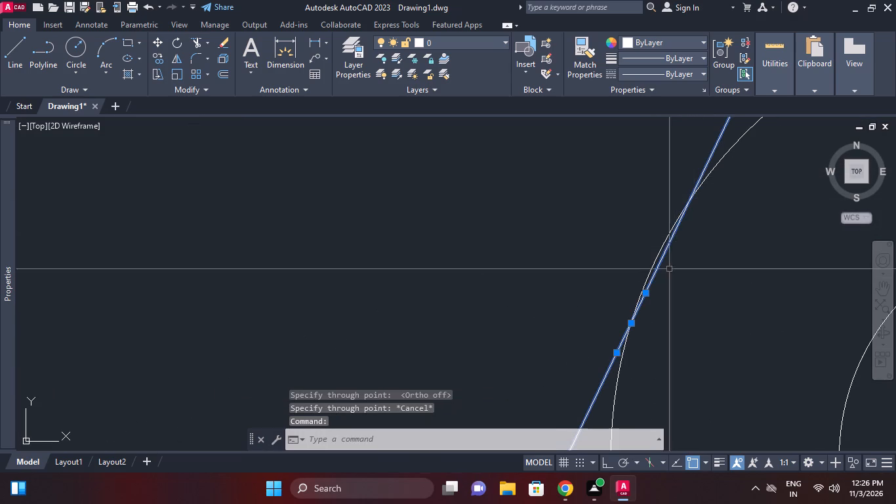
{"action": "scroll", "coordinate": [645, 304], "scroll_direction": "up", "scroll_amount": 2}
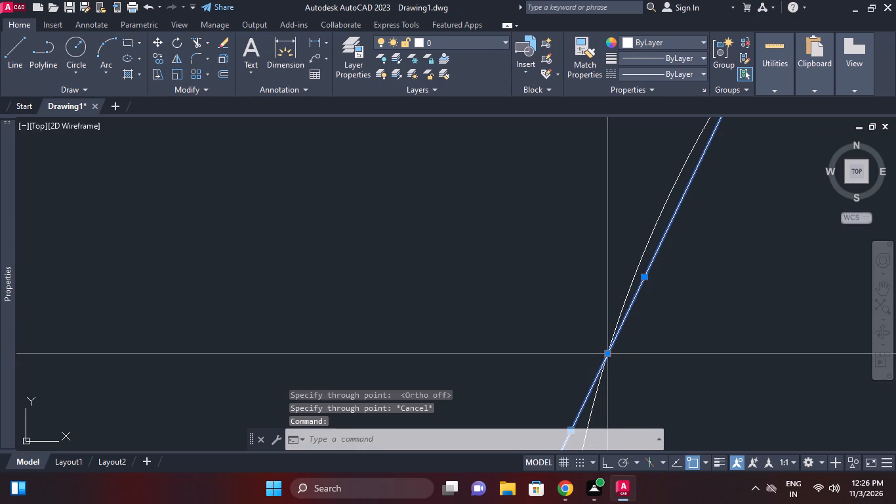
{"action": "scroll", "coordinate": [654, 343], "scroll_direction": "down", "scroll_amount": 4}
{"action": "middle_click_drag", "start_coordinate": [654, 322], "coordinate": [654, 276]}
{"action": "key", "text": "Escape"}
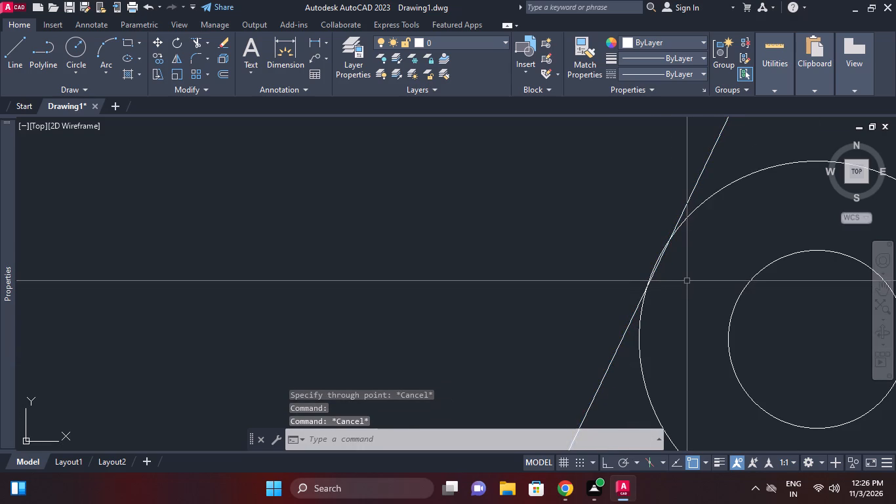
{"action": "key", "text": "t"}
{"action": "key", "text": "r"}
{"action": "key", "text": "space"}
{"action": "scroll", "coordinate": [668, 265], "scroll_direction": "up", "scroll_amount": 2}
{"action": "key", "text": "space"}
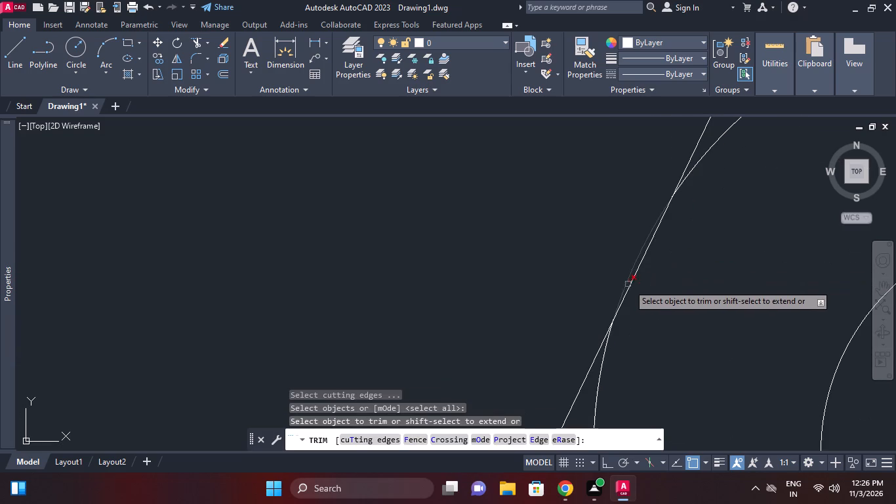
{"action": "left_click", "coordinate": [630, 282]}
{"action": "scroll", "coordinate": [672, 276], "scroll_direction": "down", "scroll_amount": 4}
{"action": "key", "text": "Escape"}
Erase the leftover part of the construction line above the upper outer circle.
{"action": "left_click", "coordinate": [697, 223]}
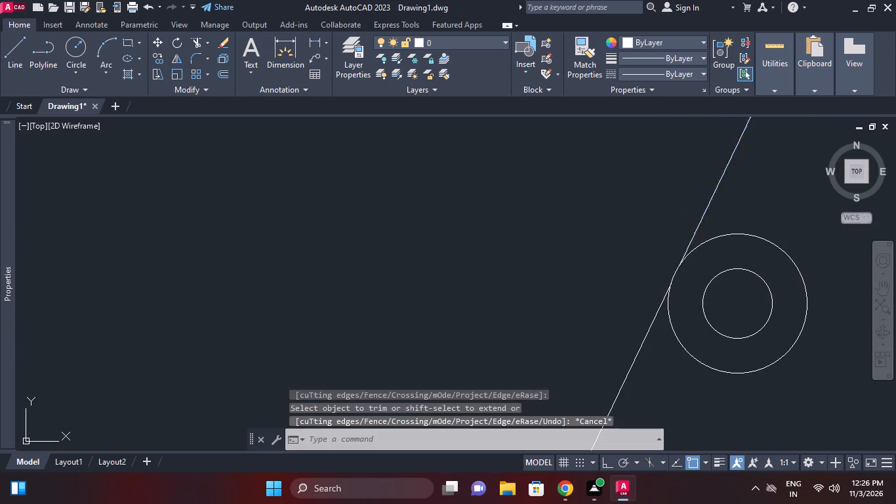
{"action": "right_click", "coordinate": [697, 222]}
{"action": "left_click", "coordinate": [720, 216]}
{"action": "scroll", "coordinate": [720, 216], "scroll_direction": "down", "scroll_amount": 2}
{"action": "middle_click", "coordinate": [720, 216]}
{"action": "middle_click_drag", "start_coordinate": [720, 270], "coordinate": [733, 217]}
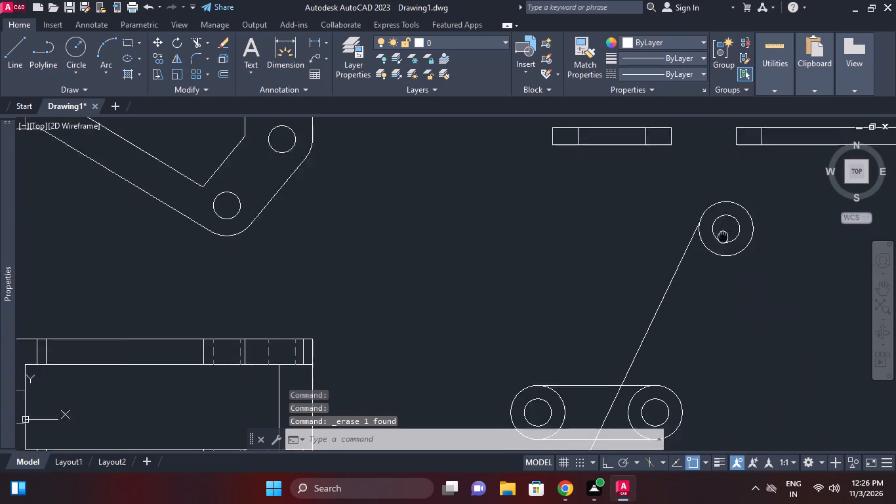
{"action": "middle_click_drag", "start_coordinate": [693, 285], "coordinate": [701, 264]}
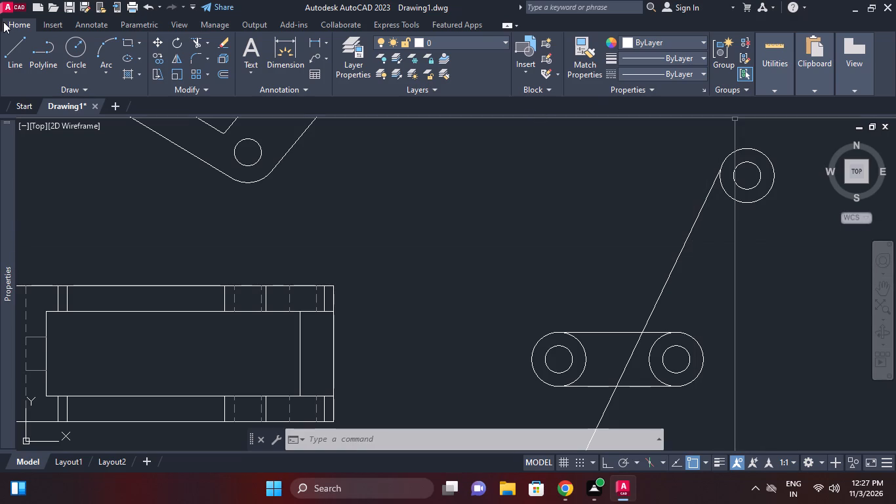
Measure the width of the upper outer circle of the three-hole link with a linear dimension, without placing it.
{"action": "left_click", "coordinate": [317, 40]}
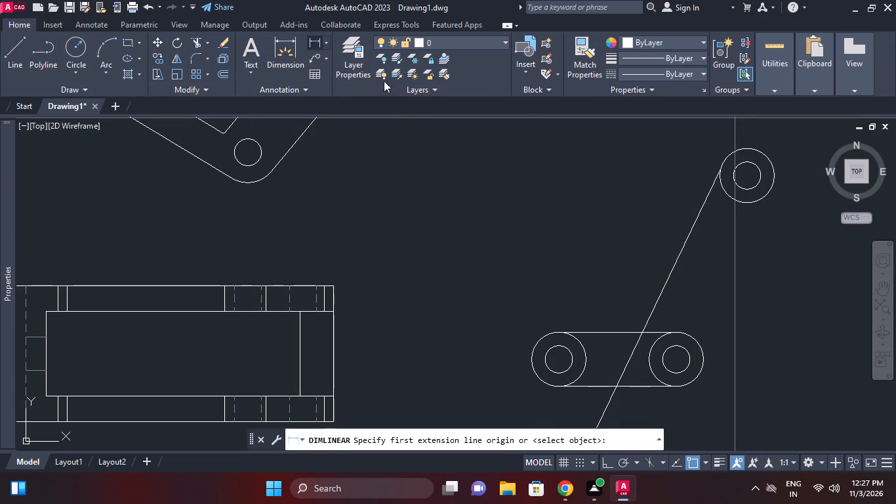
{"action": "left_click", "coordinate": [722, 175]}
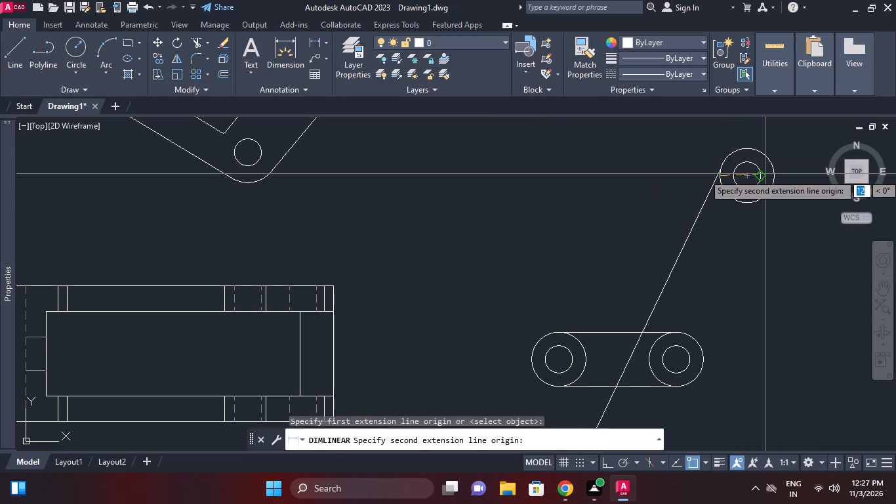
{"action": "left_click", "coordinate": [773, 174]}
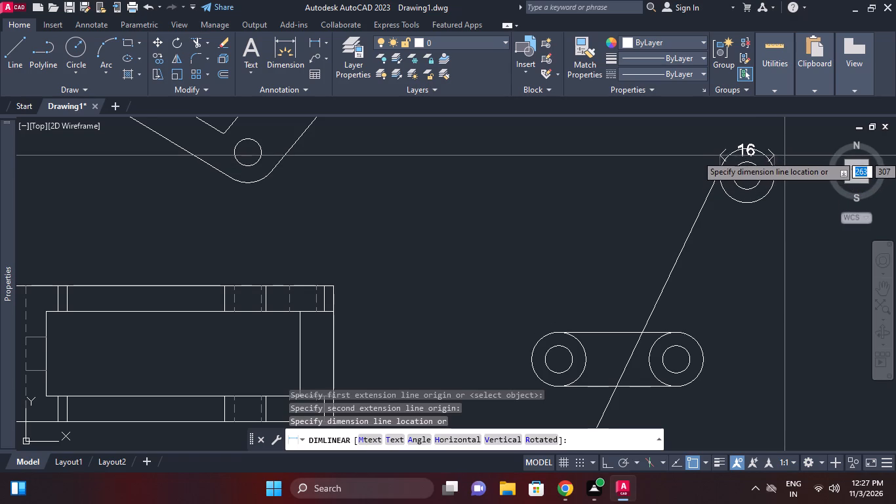
{"action": "right_click", "coordinate": [785, 146]}
{"action": "left_click", "coordinate": [805, 165]}
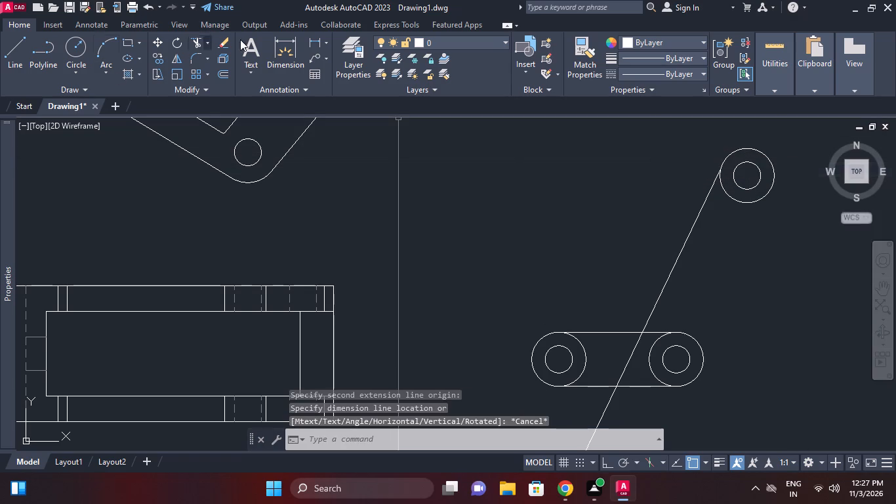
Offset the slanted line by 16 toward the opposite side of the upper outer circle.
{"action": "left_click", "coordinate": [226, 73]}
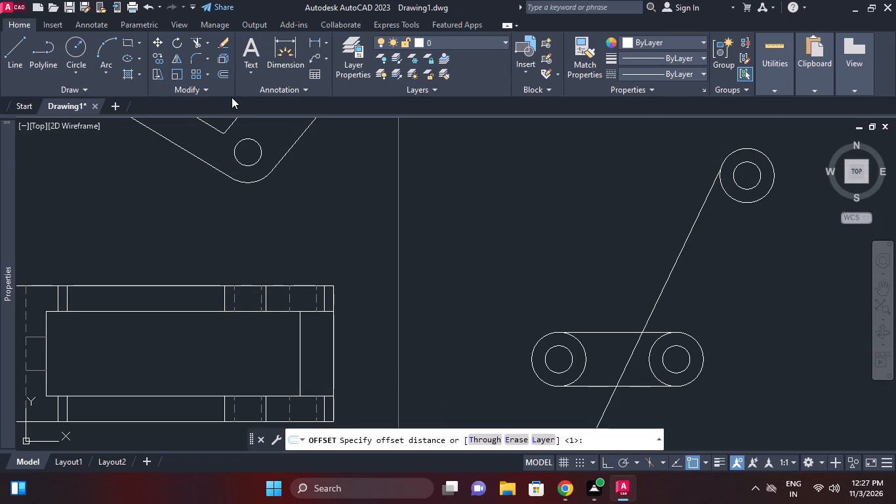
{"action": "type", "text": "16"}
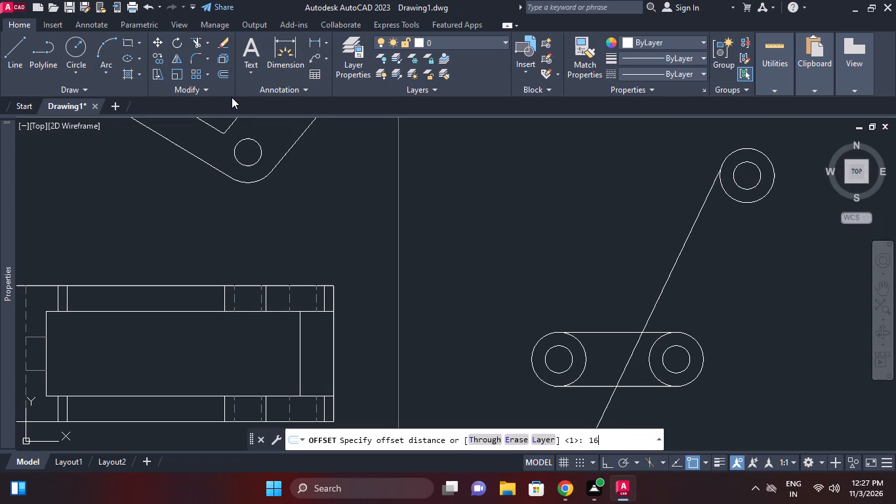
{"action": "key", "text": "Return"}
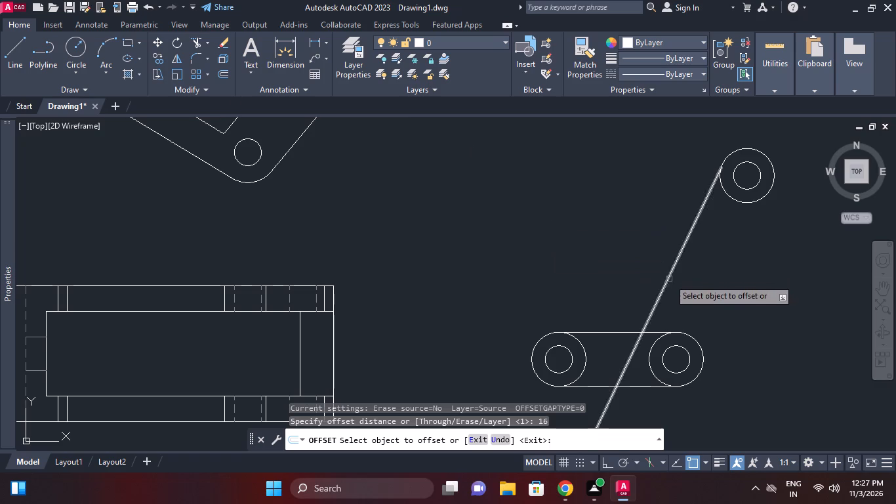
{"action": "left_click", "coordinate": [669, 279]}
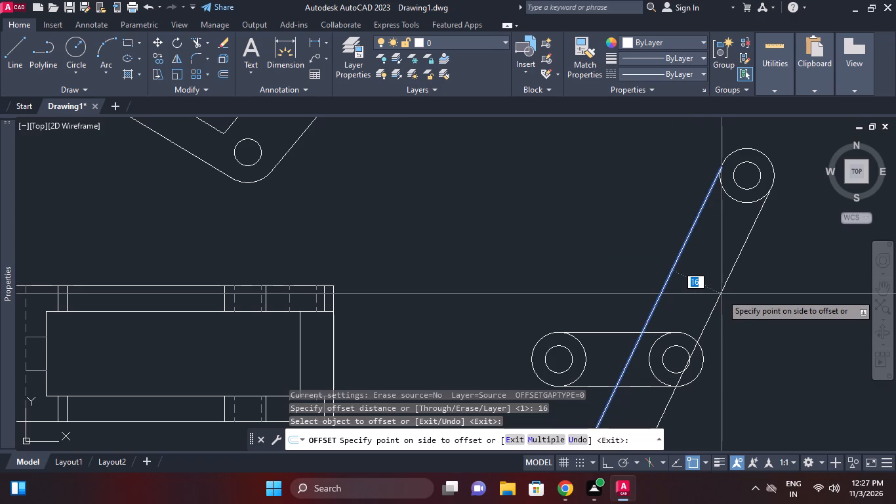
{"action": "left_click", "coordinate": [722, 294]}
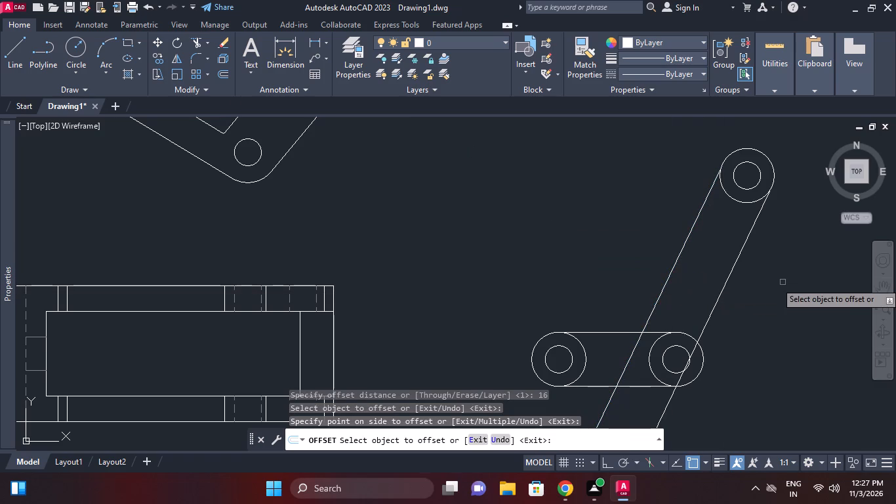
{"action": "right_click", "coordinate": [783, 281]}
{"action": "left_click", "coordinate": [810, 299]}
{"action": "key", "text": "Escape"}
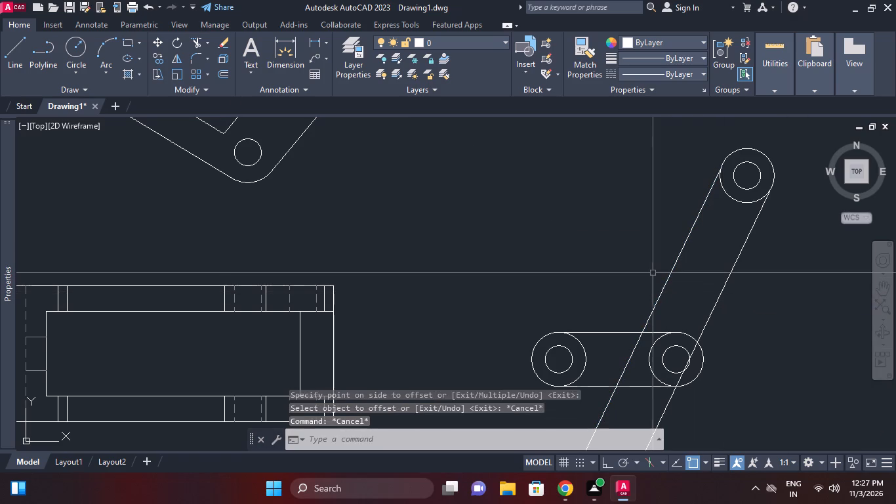
Erase both parallel slanted lines running down from the upper outer circle.
{"action": "left_click", "coordinate": [673, 273]}
{"action": "type", "text": "e"}
{"action": "key", "text": "space"}
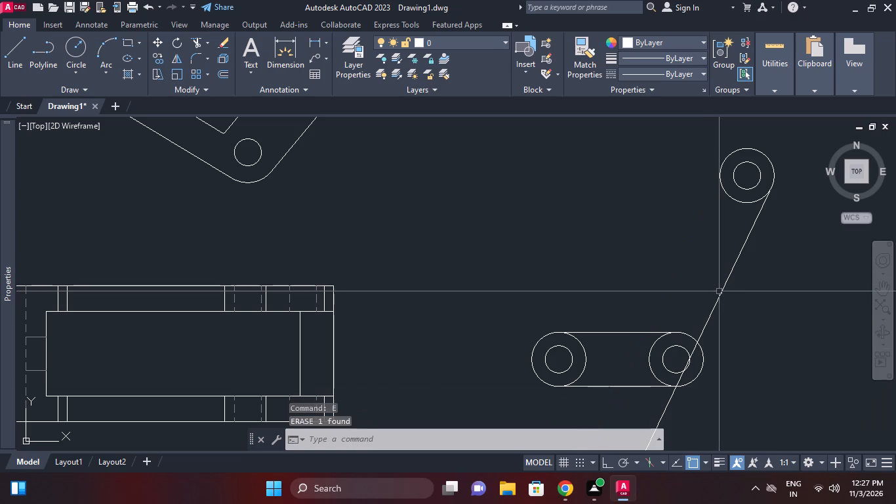
{"action": "left_click", "coordinate": [721, 298]}
{"action": "key", "text": "e"}
{"action": "key", "text": "space"}
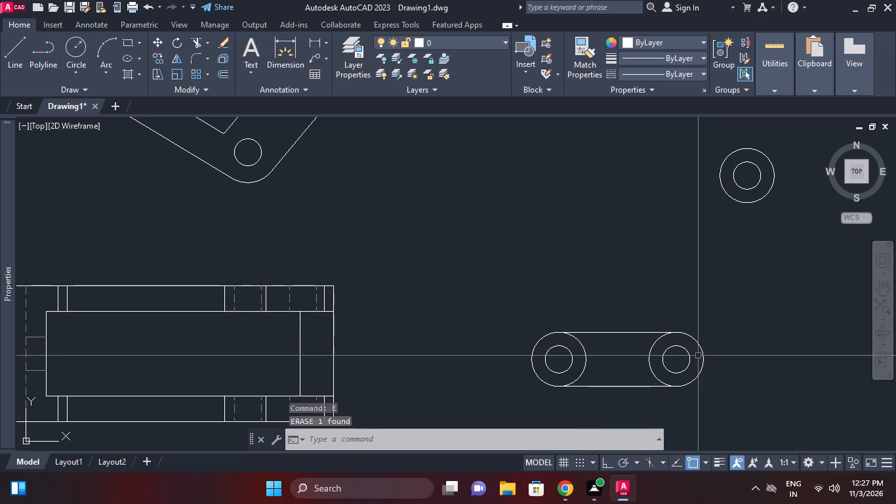
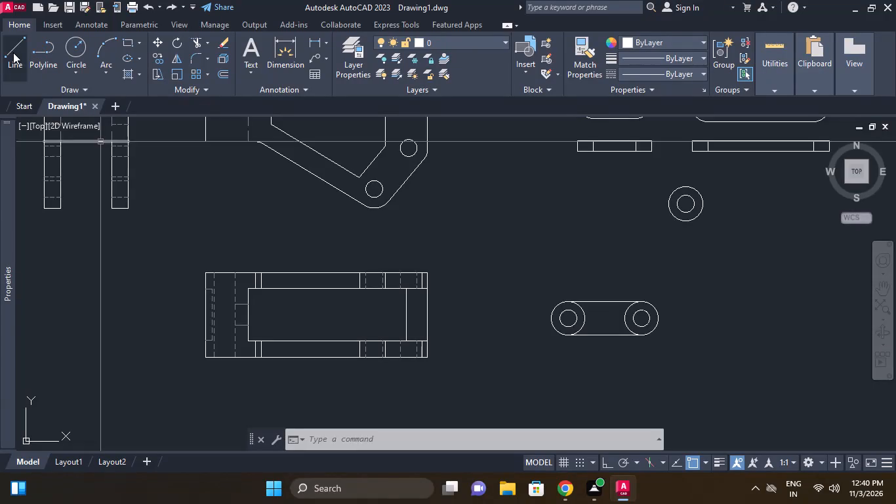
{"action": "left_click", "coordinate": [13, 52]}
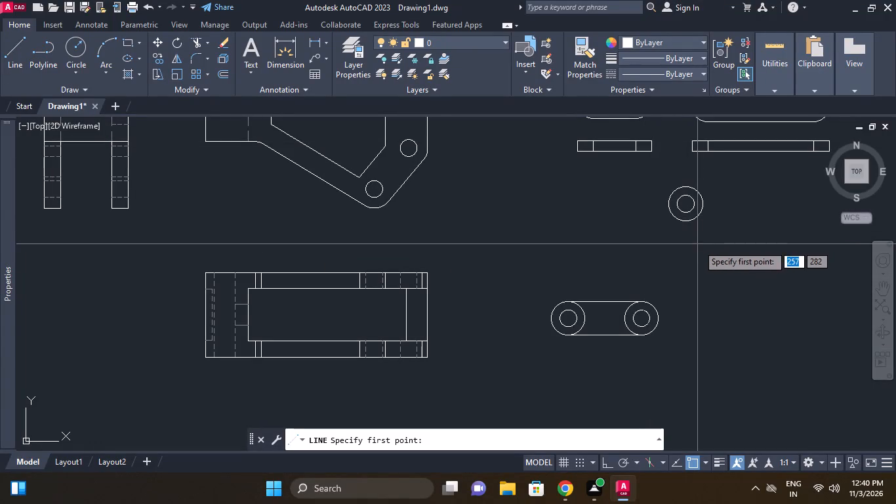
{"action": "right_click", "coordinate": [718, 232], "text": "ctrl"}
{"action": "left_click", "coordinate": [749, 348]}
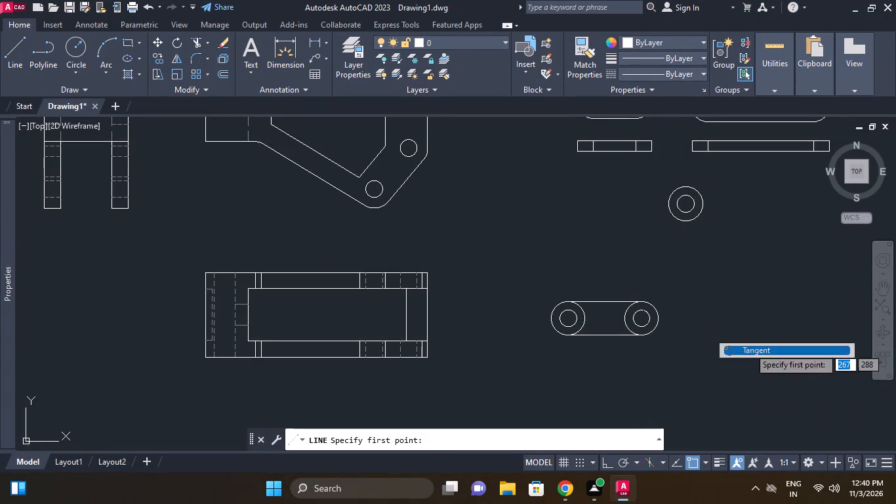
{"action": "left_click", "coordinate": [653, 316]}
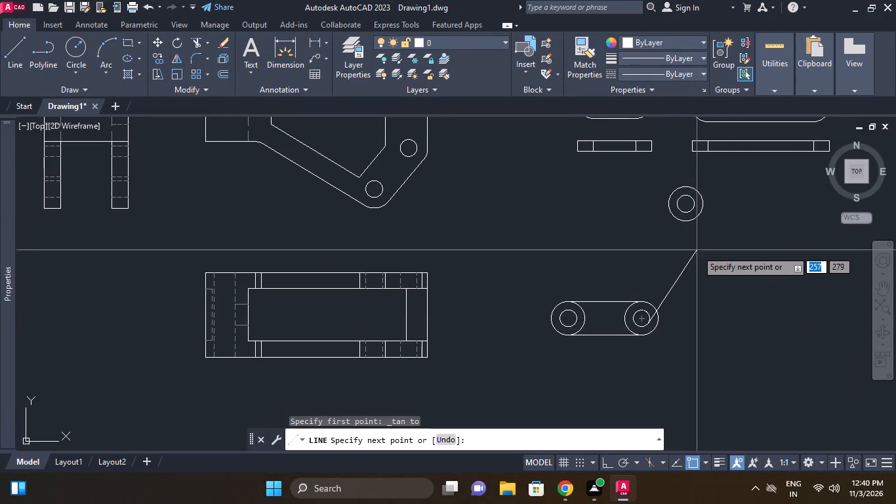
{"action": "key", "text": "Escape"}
Draw a slanted line tangent to the lower corner outer circle and the upper outer circle, along their outer side.
{"action": "key", "text": "space"}
{"action": "right_click", "coordinate": [687, 313], "text": "ctrl"}
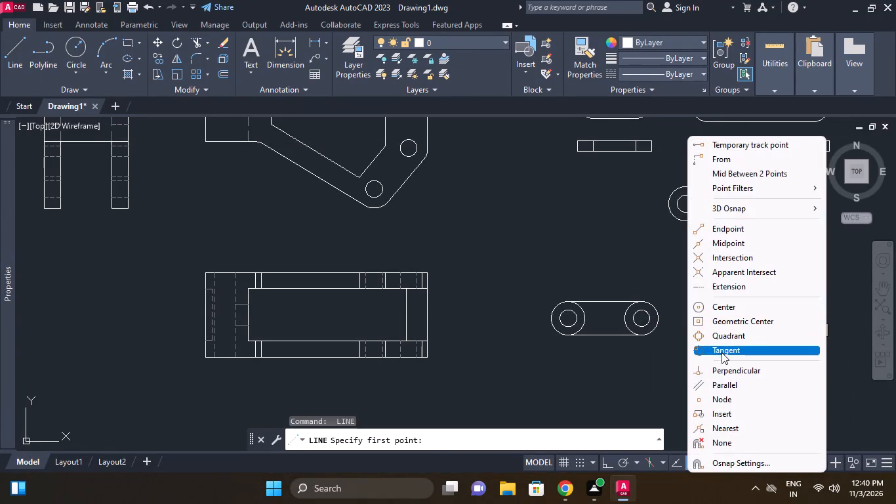
{"action": "left_click", "coordinate": [722, 352]}
{"action": "scroll", "coordinate": [684, 332], "scroll_direction": "up", "scroll_amount": 1}
{"action": "left_click", "coordinate": [639, 298]}
{"action": "right_click", "coordinate": [700, 212], "text": "ctrl"}
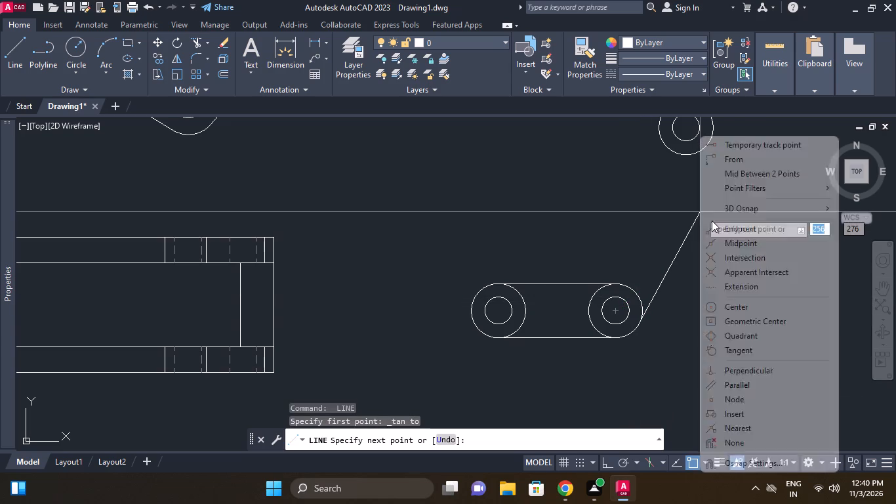
{"action": "left_click", "coordinate": [745, 345]}
{"action": "middle_click_drag", "start_coordinate": [726, 223], "coordinate": [726, 316]}
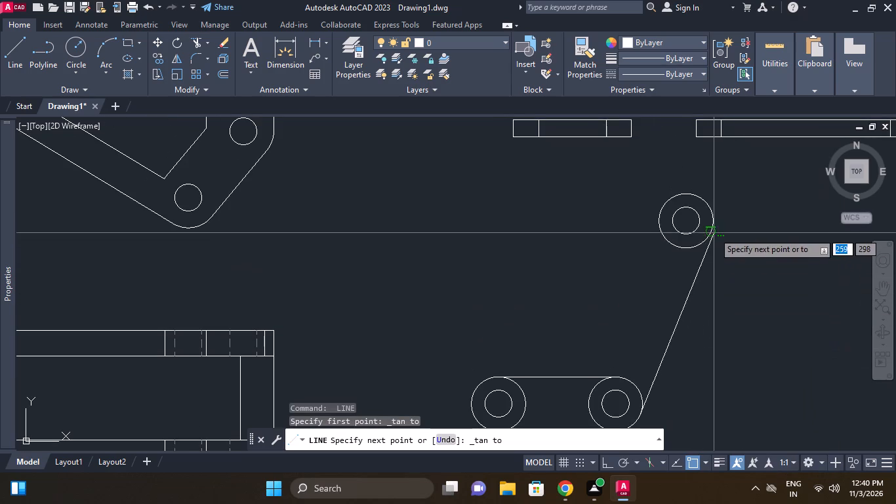
{"action": "left_click", "coordinate": [712, 224]}
{"action": "right_click", "coordinate": [749, 224]}
{"action": "left_click", "coordinate": [773, 240]}
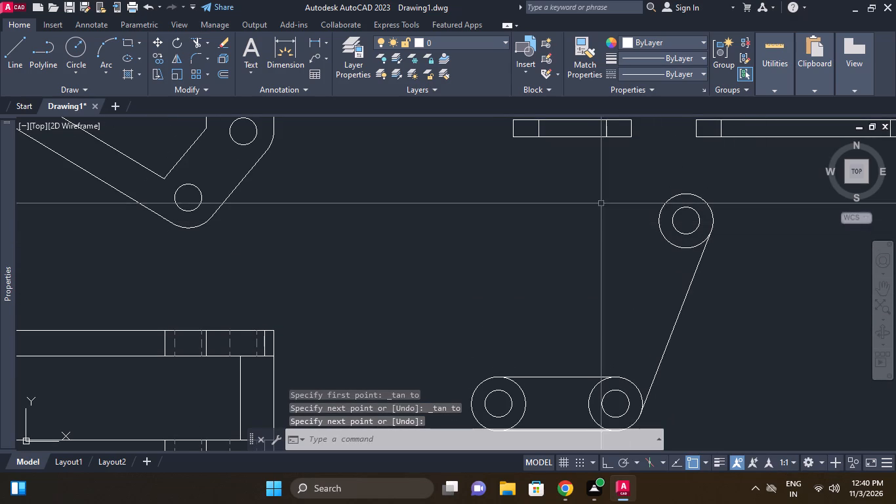
{"action": "middle_click_drag", "start_coordinate": [586, 166], "coordinate": [588, 156]}
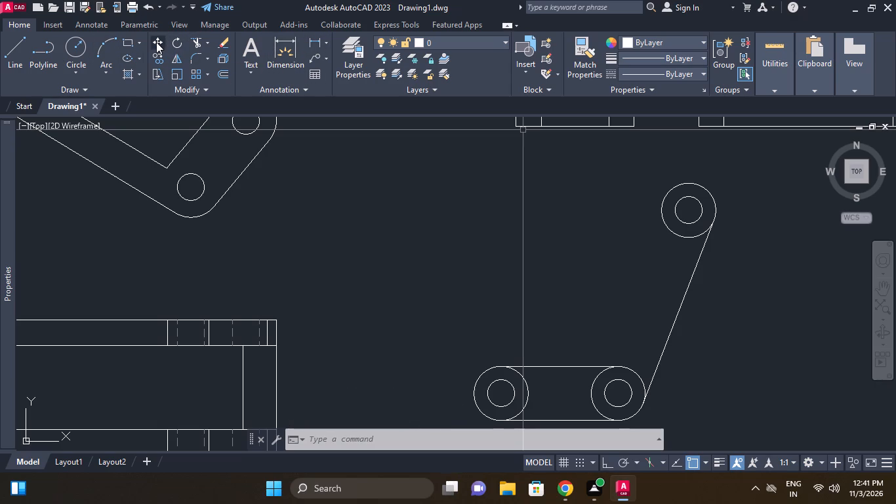
{"action": "key", "text": "Escape"}
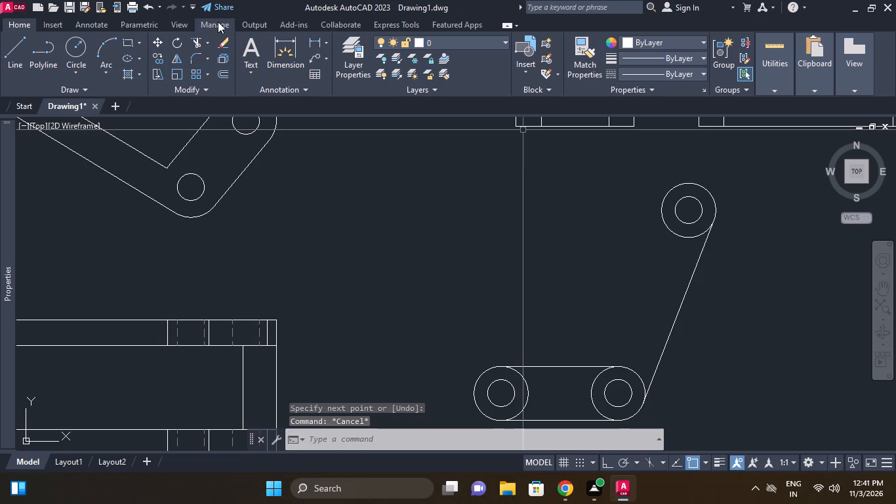
Offset the slanted tangent line by 16 toward the inner side of the three-hole link.
{"action": "left_click", "coordinate": [222, 73]}
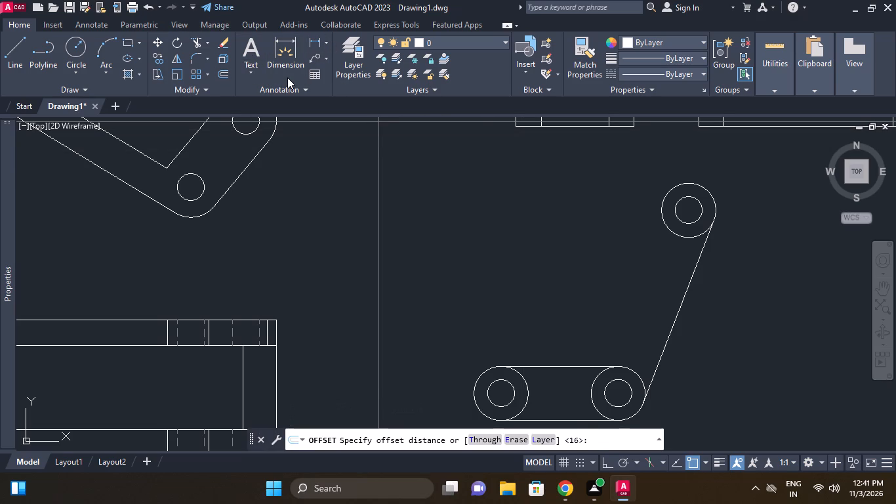
{"action": "type", "text": "16"}
{"action": "key", "text": "Return"}
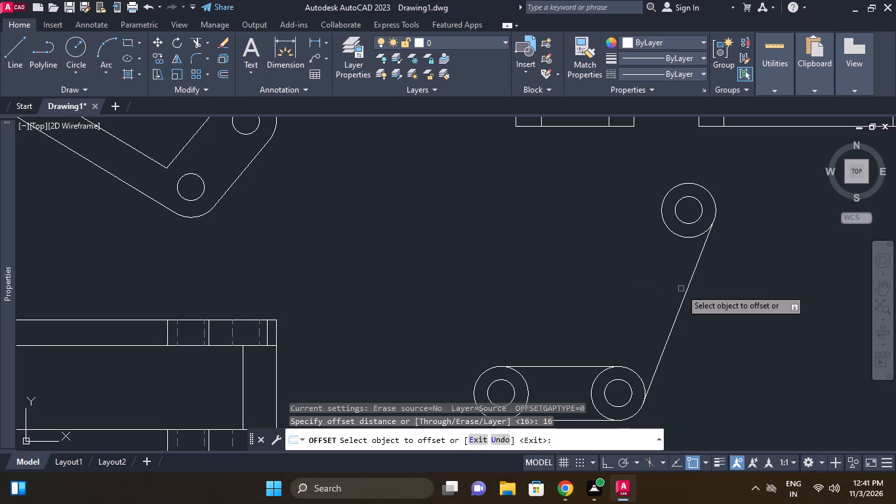
{"action": "double_click", "coordinate": [683, 291]}
{"action": "left_click", "coordinate": [639, 261]}
{"action": "right_click", "coordinate": [551, 176]}
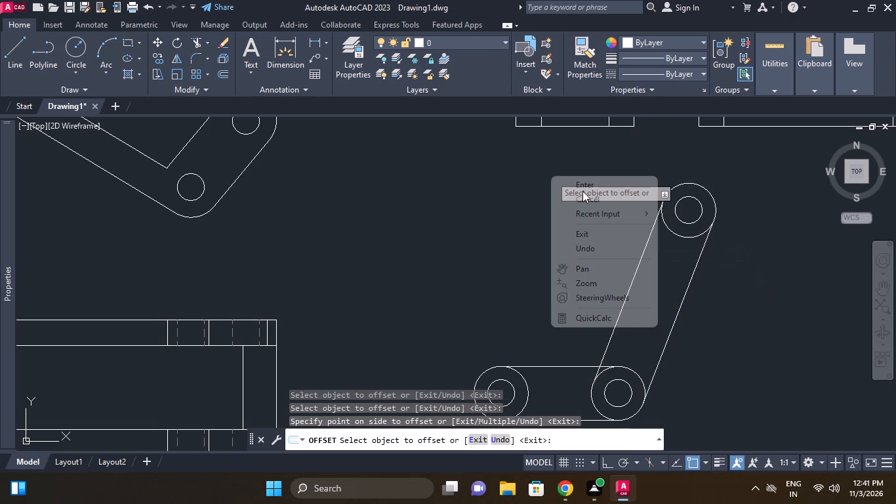
{"action": "left_click", "coordinate": [583, 184]}
{"action": "middle_click", "coordinate": [580, 238]}
{"action": "scroll", "coordinate": [579, 237], "scroll_direction": "down", "scroll_amount": 1}
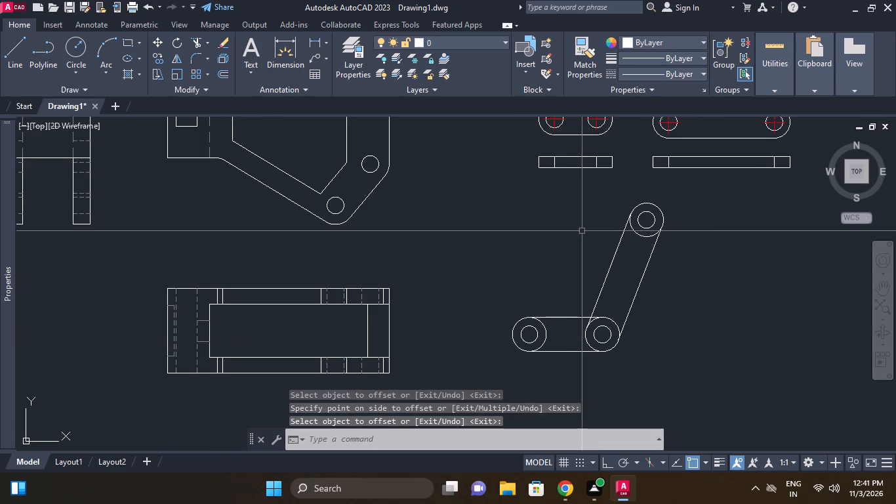
Draw connected lines through the three hole centres, from the end hole to the corner hole and up to the upper hole.
{"action": "left_click", "coordinate": [8, 49]}
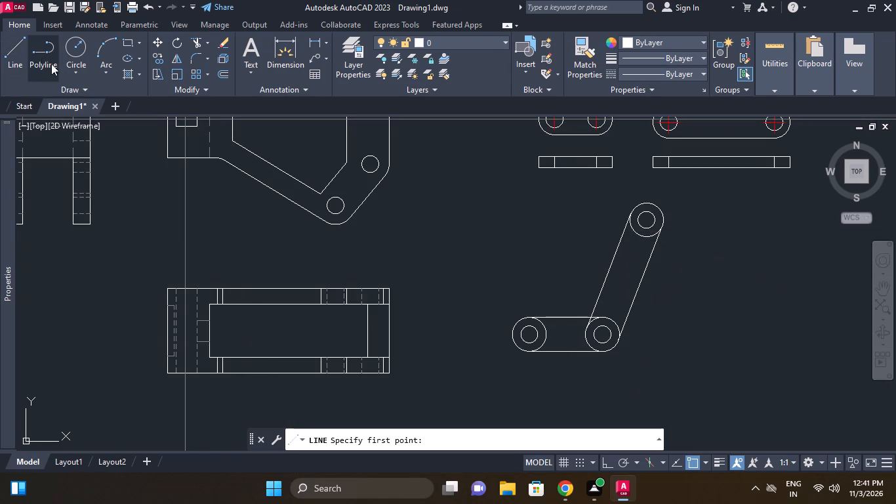
{"action": "scroll", "coordinate": [533, 348], "scroll_direction": "up", "scroll_amount": 1}
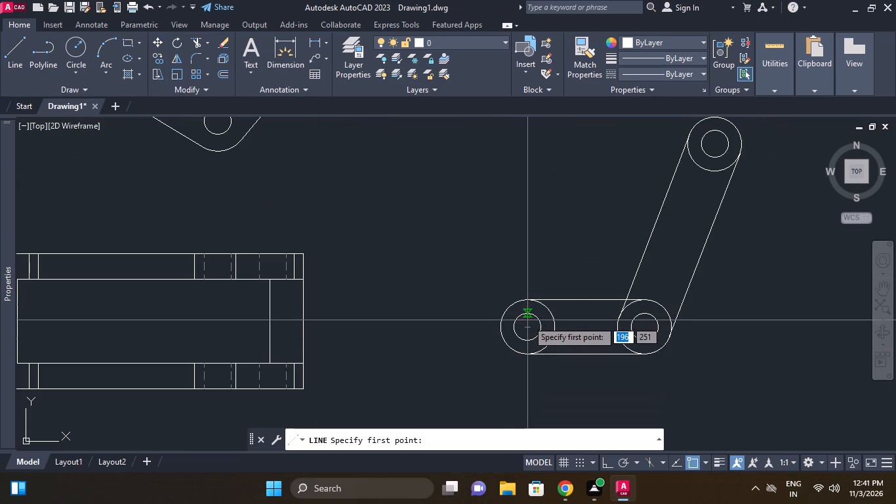
{"action": "left_click", "coordinate": [527, 325]}
{"action": "left_click", "coordinate": [647, 329]}
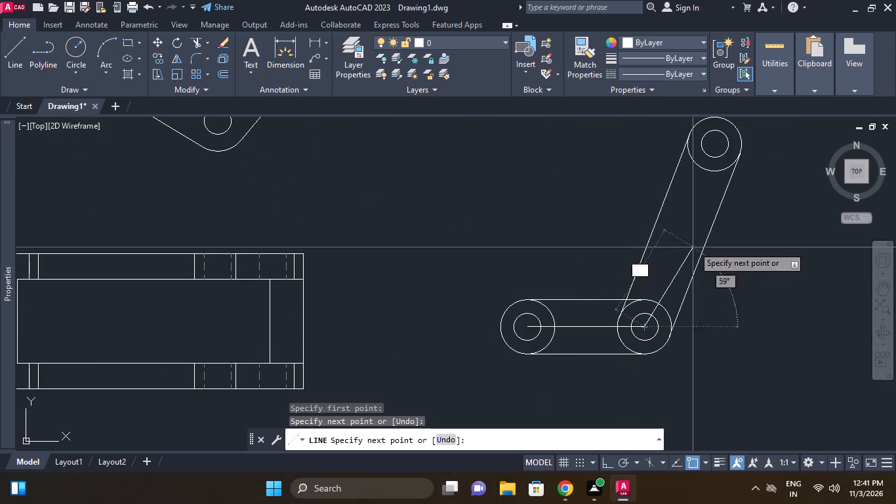
{"action": "left_click", "coordinate": [716, 145]}
{"action": "right_click", "coordinate": [723, 147]}
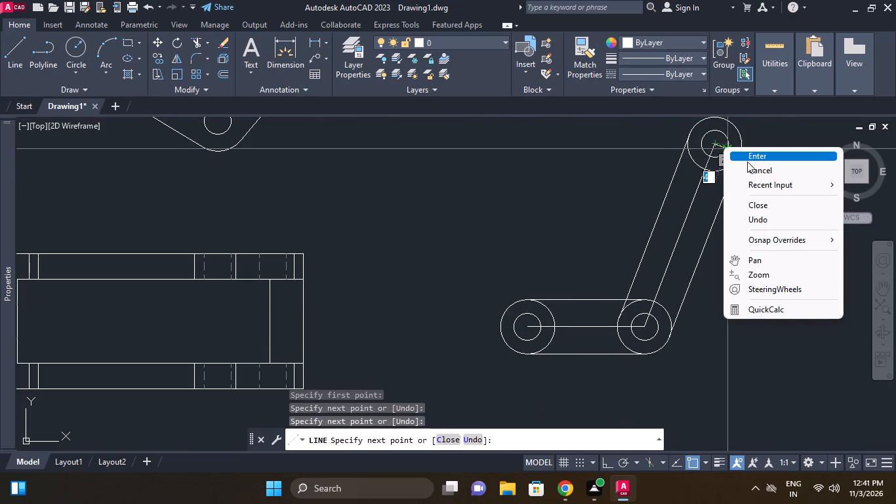
{"action": "left_click", "coordinate": [747, 161]}
Format both centre-to-centre lines as red CENTER2 linetype with a linetype scale of 5.
{"action": "middle_click_drag", "start_coordinate": [720, 215], "coordinate": [711, 198]}
{"action": "middle_click_drag", "start_coordinate": [703, 241], "coordinate": [701, 221]}
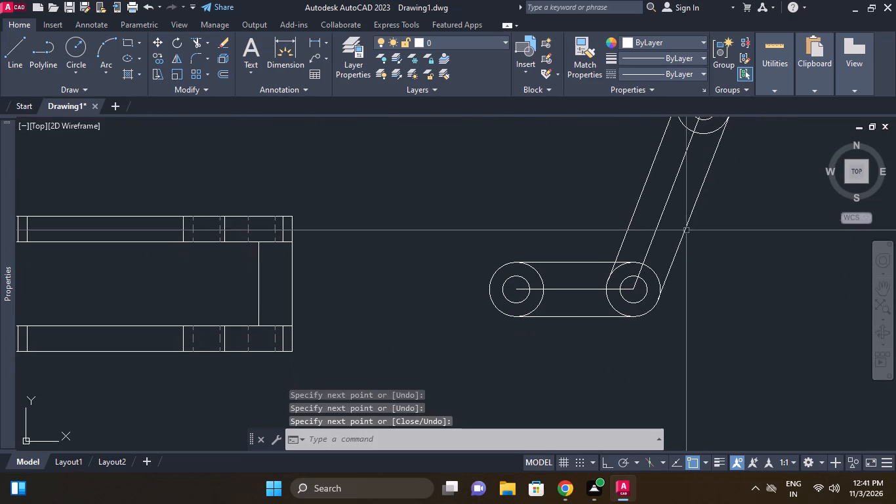
{"action": "middle_click_drag", "start_coordinate": [683, 228], "coordinate": [682, 242]}
{"action": "left_click", "coordinate": [657, 242]}
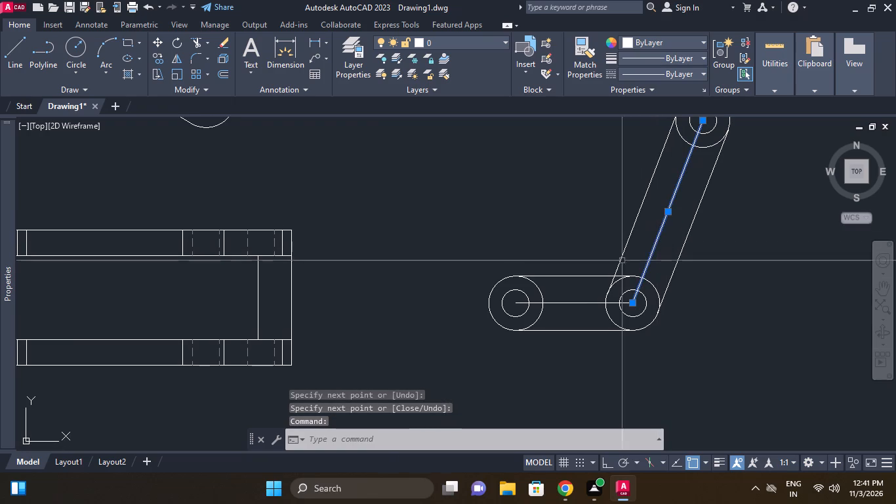
{"action": "left_click", "coordinate": [582, 303]}
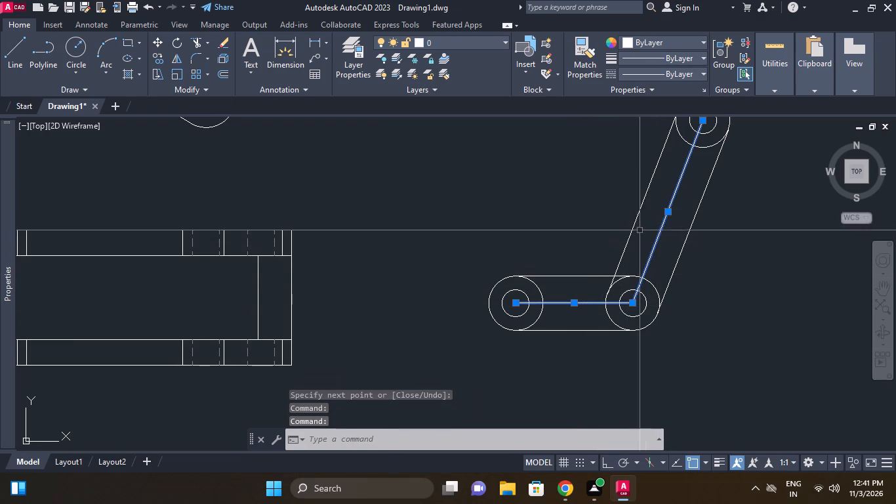
{"action": "left_click", "coordinate": [685, 77]}
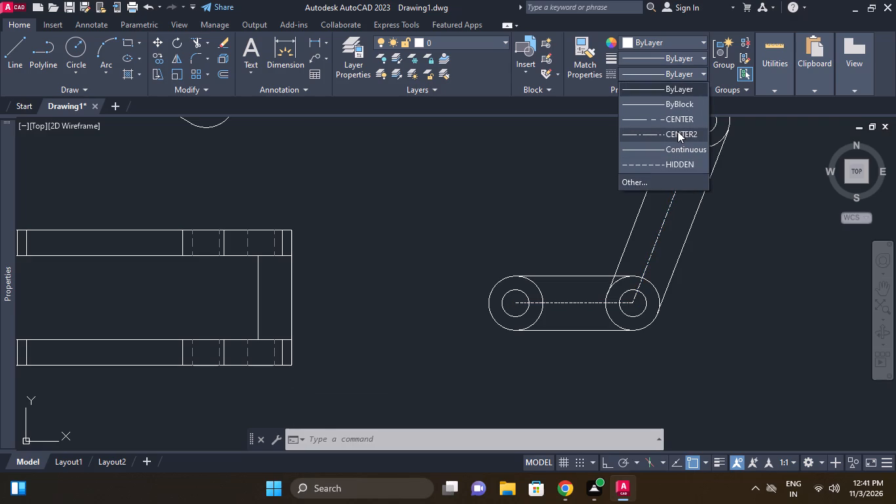
{"action": "left_click", "coordinate": [678, 131]}
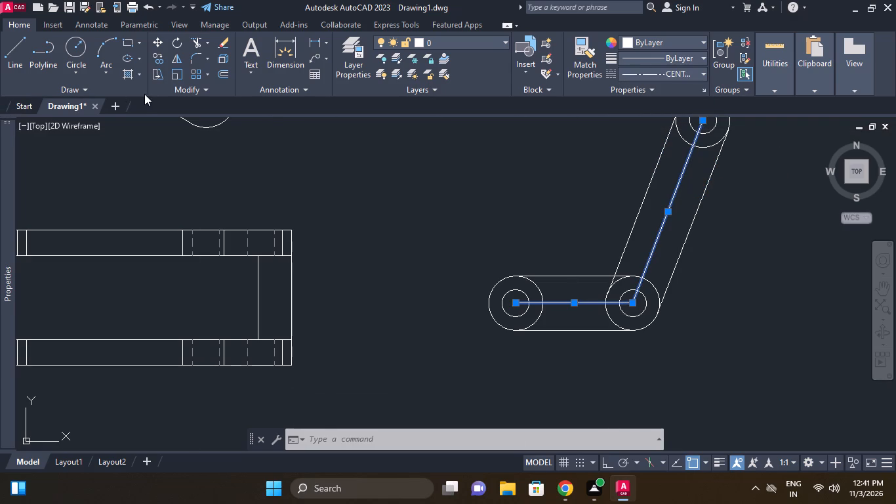
{"action": "left_click", "coordinate": [140, 206]}
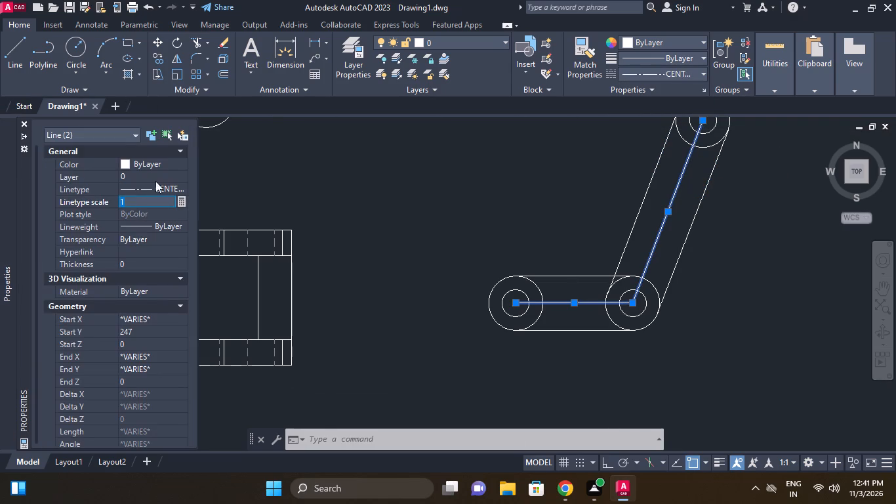
{"action": "key", "text": "5"}
{"action": "key", "text": "Return"}
{"action": "left_click", "coordinate": [678, 39]}
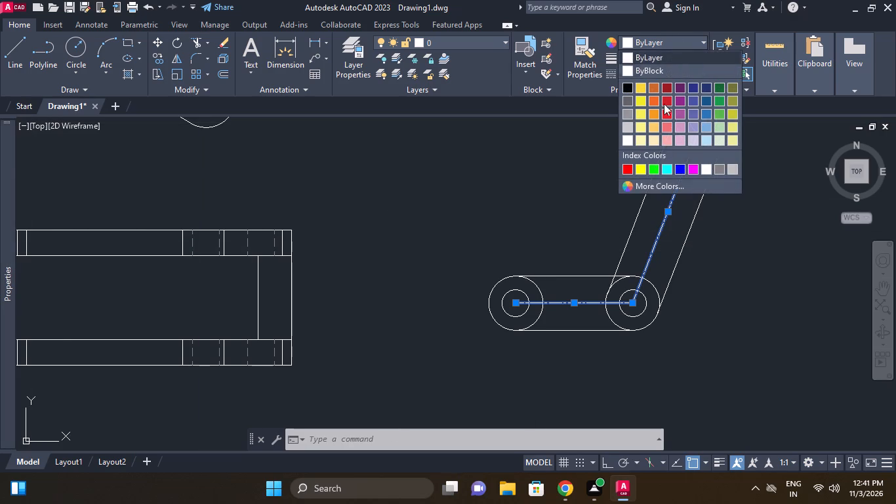
{"action": "left_click", "coordinate": [626, 173]}
{"action": "right_click", "coordinate": [552, 176]}
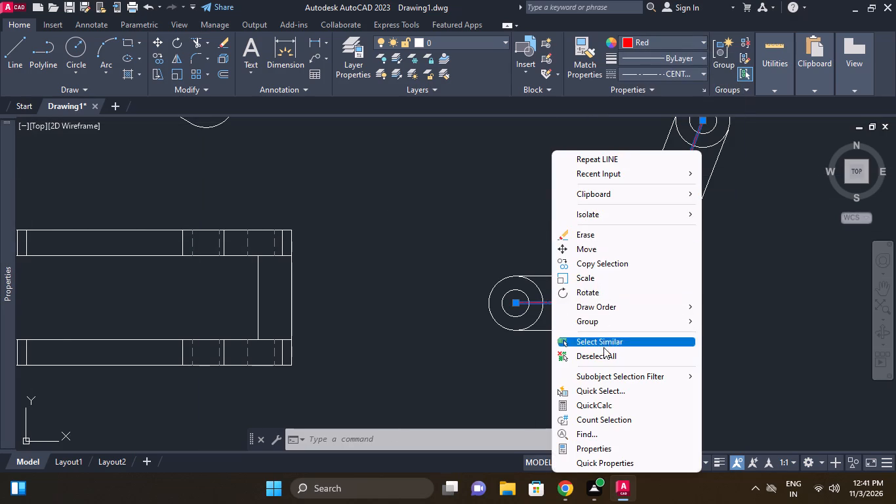
{"action": "left_click", "coordinate": [603, 351]}
Add centre marks to the three outer circles of the three-hole link.
{"action": "middle_click_drag", "start_coordinate": [647, 226], "coordinate": [644, 282]}
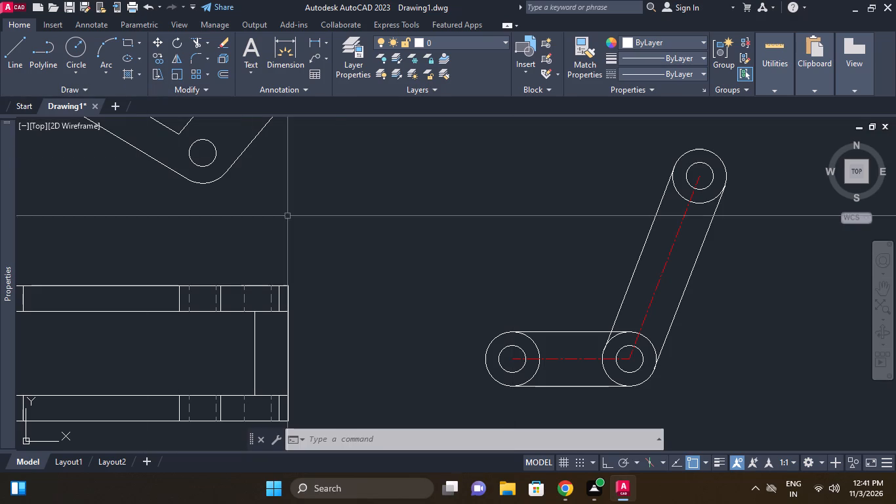
{"action": "right_click", "coordinate": [335, 227]}
{"action": "left_click", "coordinate": [583, 306]}
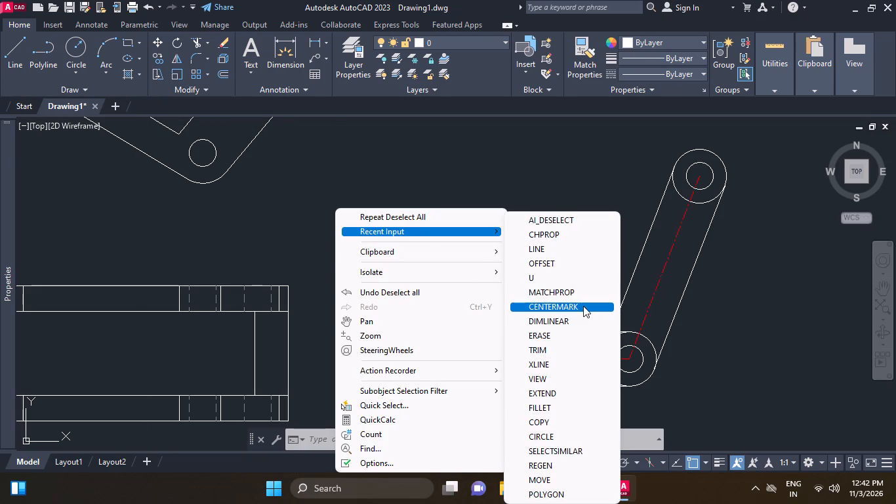
{"action": "left_click", "coordinate": [508, 333]}
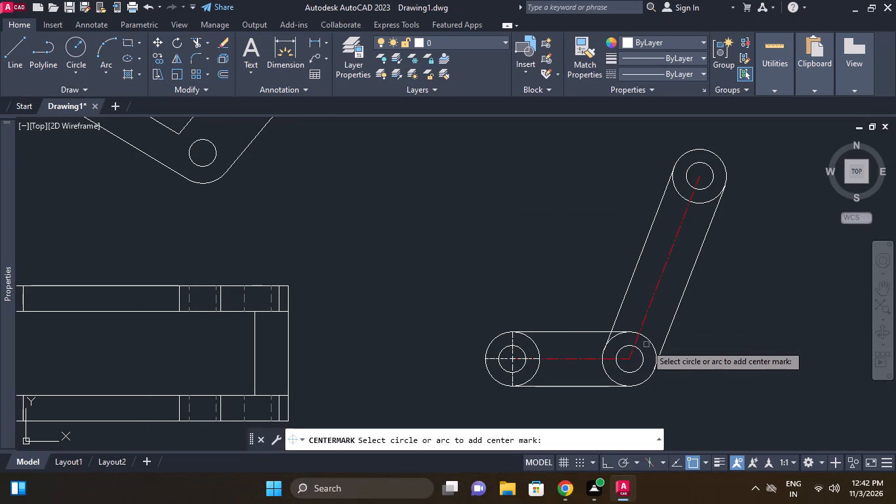
{"action": "left_click", "coordinate": [649, 343]}
{"action": "left_click", "coordinate": [686, 155]}
{"action": "right_click", "coordinate": [730, 142]}
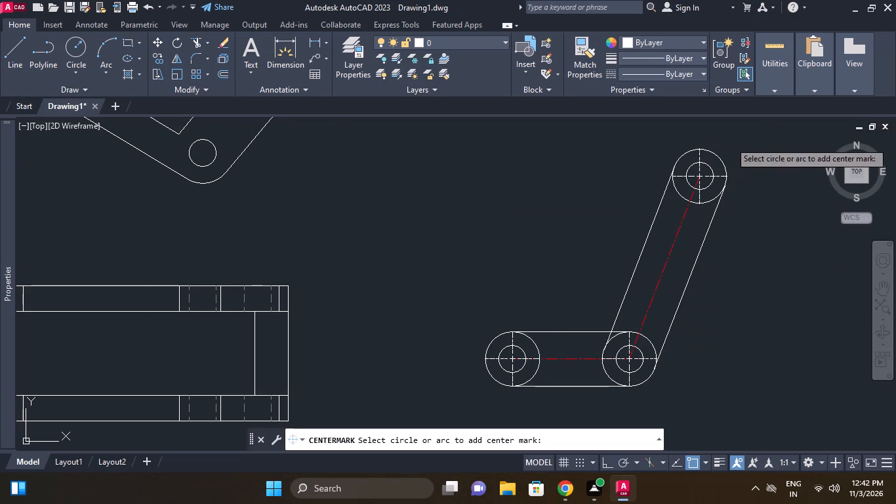
Match the properties of the slanted red centre line onto the three new centre marks.
{"action": "left_click", "coordinate": [683, 217]}
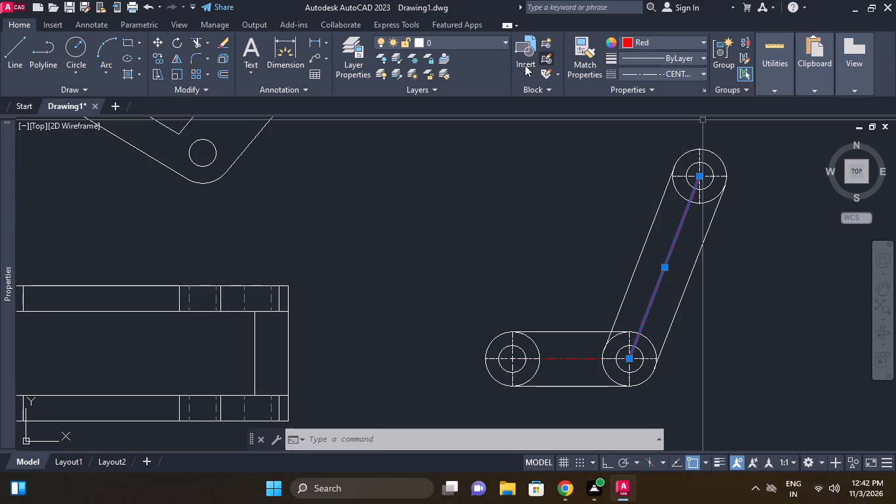
{"action": "left_click", "coordinate": [590, 57]}
{"action": "left_click", "coordinate": [704, 177]}
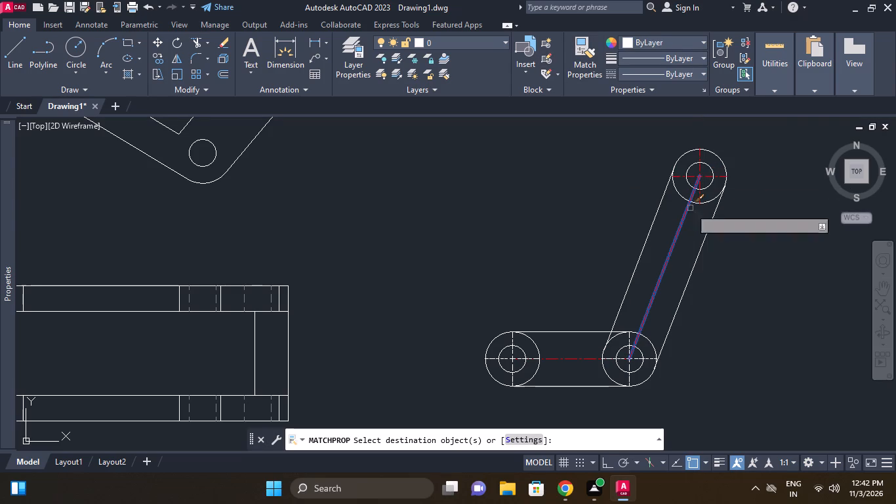
{"action": "left_click", "coordinate": [648, 360]}
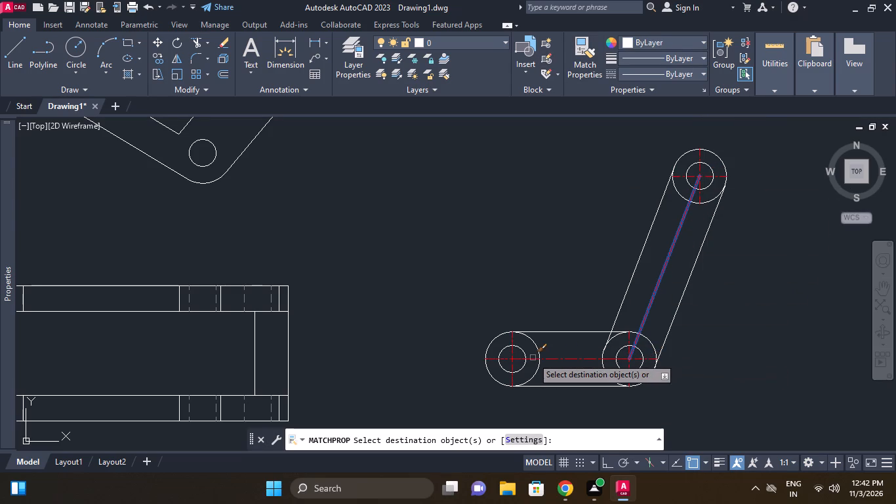
{"action": "left_click", "coordinate": [533, 358]}
{"action": "right_click", "coordinate": [530, 257]}
{"action": "left_click", "coordinate": [556, 261]}
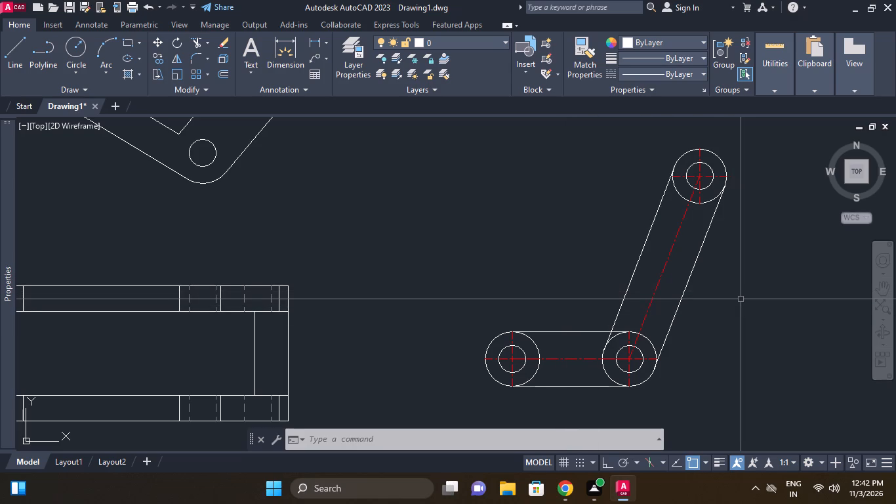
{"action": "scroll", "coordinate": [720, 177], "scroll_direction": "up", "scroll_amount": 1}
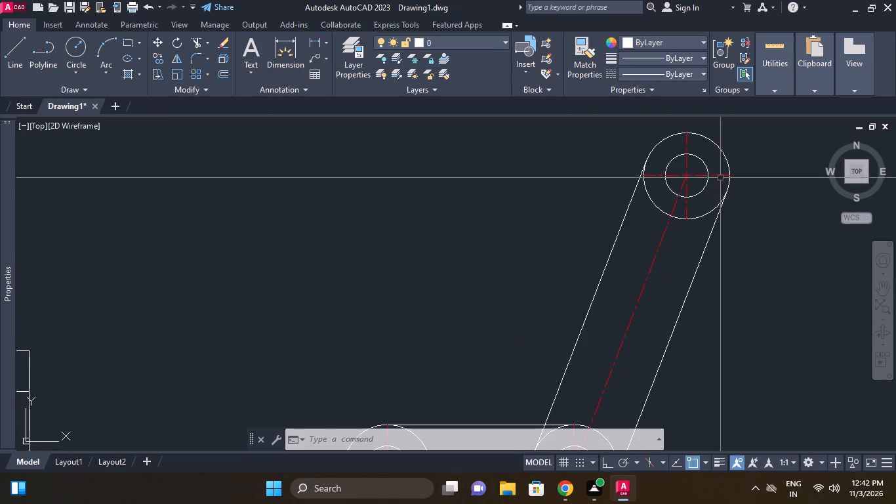
Erase the three centre marks on the outer circles of the three-hole link.
{"action": "left_click", "coordinate": [720, 178]}
{"action": "scroll", "coordinate": [759, 234], "scroll_direction": "down", "scroll_amount": 2}
{"action": "middle_click_drag", "start_coordinate": [765, 220], "coordinate": [784, 150]}
{"action": "scroll", "coordinate": [609, 222], "scroll_direction": "up", "scroll_amount": 1}
{"action": "scroll", "coordinate": [647, 264], "scroll_direction": "up", "scroll_amount": 2}
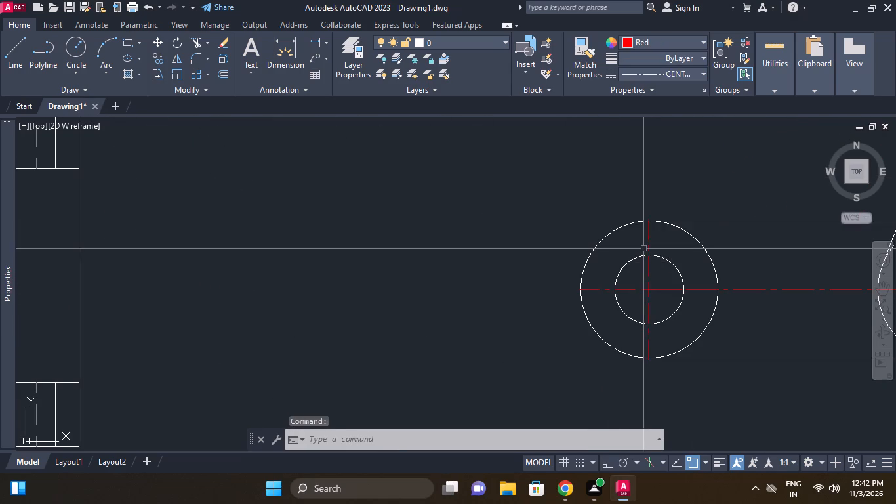
{"action": "left_click", "coordinate": [649, 234]}
{"action": "scroll", "coordinate": [685, 249], "scroll_direction": "down", "scroll_amount": 3}
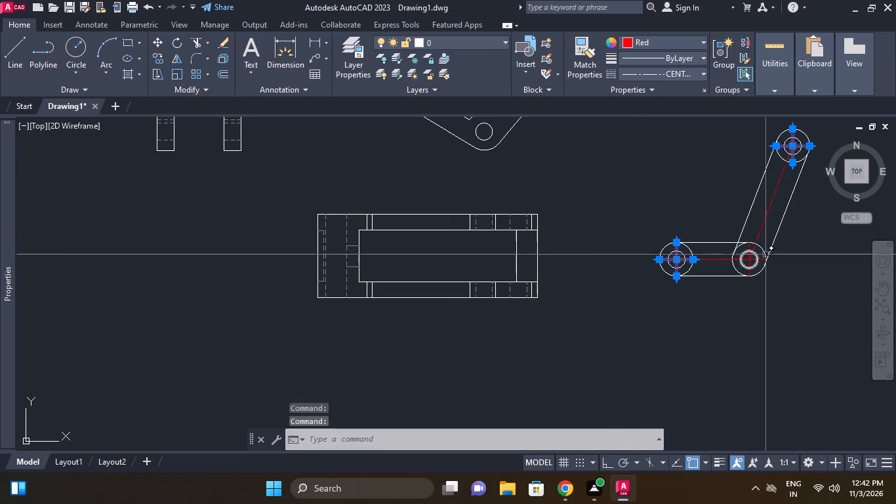
{"action": "scroll", "coordinate": [767, 255], "scroll_direction": "up", "scroll_amount": 2}
{"action": "left_click", "coordinate": [758, 266]}
{"action": "right_click", "coordinate": [821, 245]}
{"action": "left_click", "coordinate": [791, 238]}
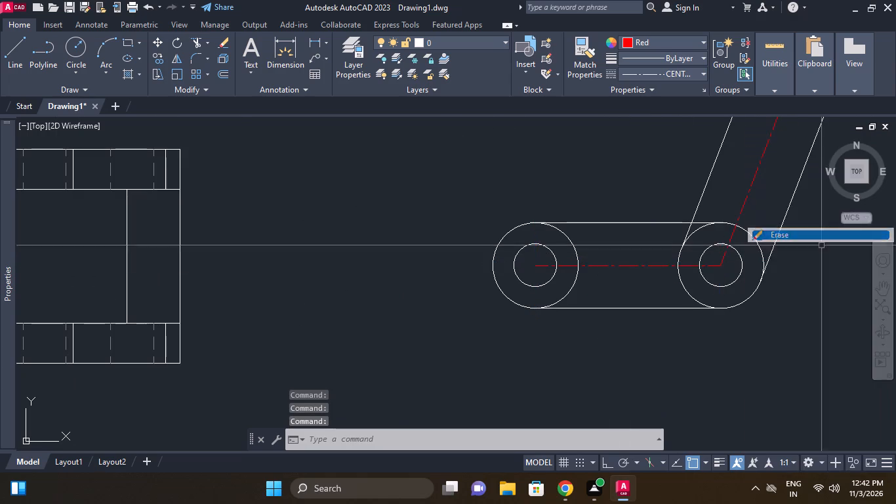
Offset the three hole circles of the three-hole link outward by 1.
{"action": "left_click", "coordinate": [221, 77]}
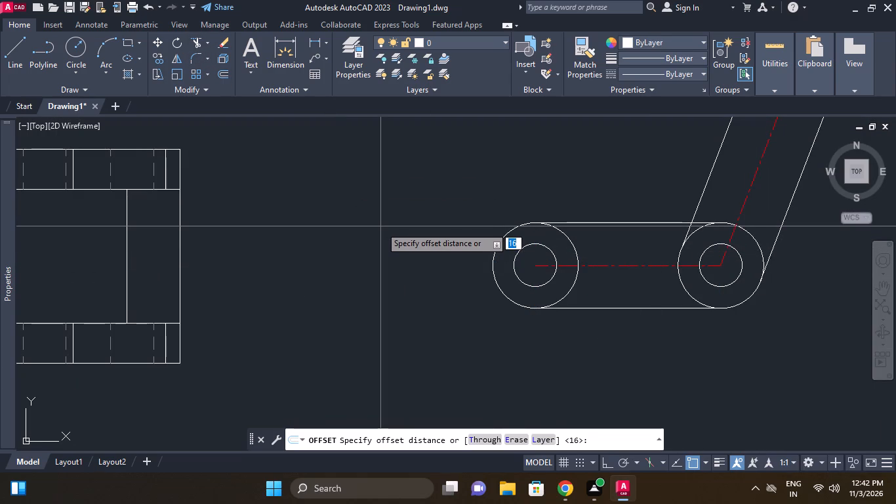
{"action": "key", "text": "1"}
{"action": "key", "text": "Return"}
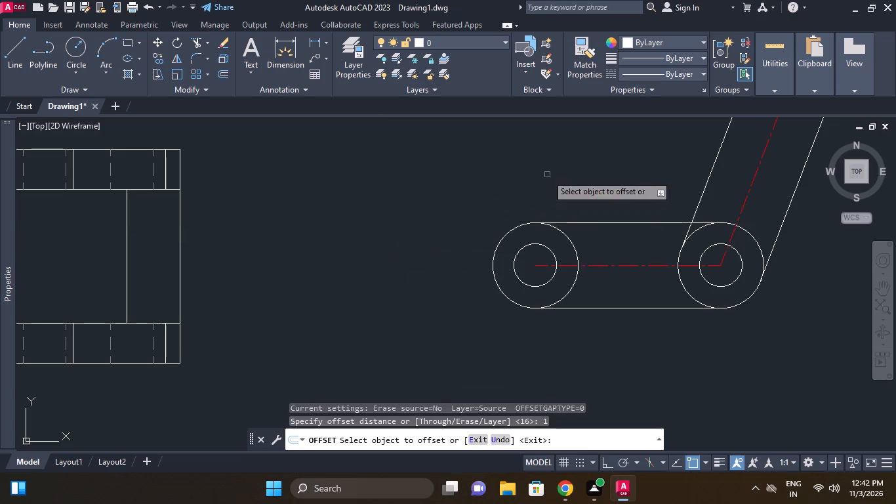
{"action": "left_click", "coordinate": [537, 247]}
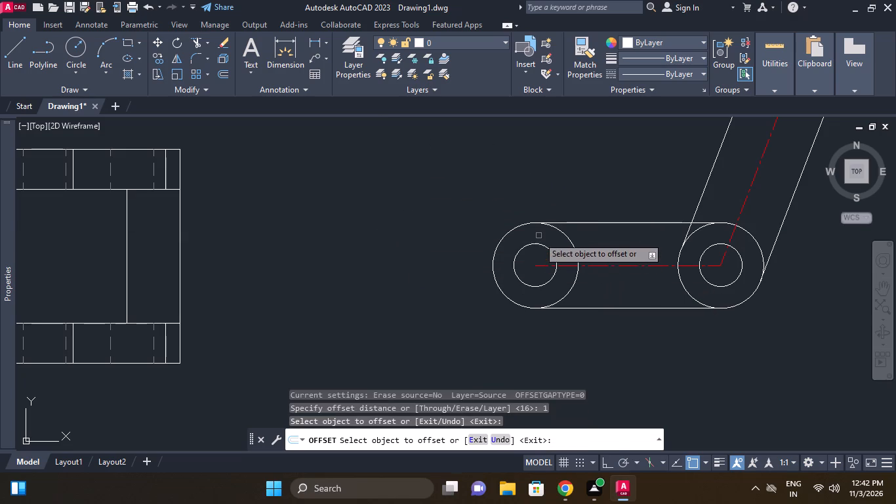
{"action": "left_click", "coordinate": [539, 244]}
{"action": "left_click", "coordinate": [544, 229]}
{"action": "middle_click_drag", "start_coordinate": [678, 246], "coordinate": [644, 254]}
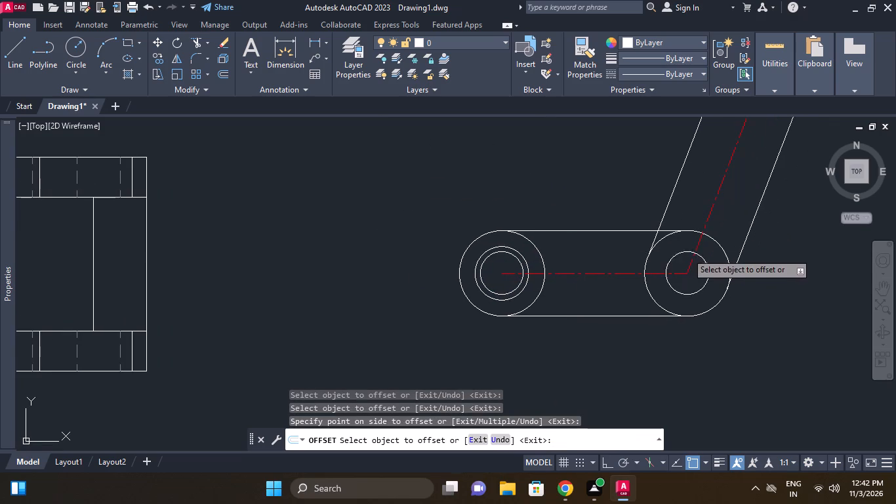
{"action": "left_click", "coordinate": [687, 253]}
{"action": "left_click", "coordinate": [684, 240]}
{"action": "middle_click_drag", "start_coordinate": [723, 199], "coordinate": [690, 364]}
{"action": "middle_click_drag", "start_coordinate": [768, 234], "coordinate": [743, 300]}
{"action": "left_click", "coordinate": [754, 227]}
{"action": "left_click", "coordinate": [772, 228]}
{"action": "right_click", "coordinate": [798, 184]}
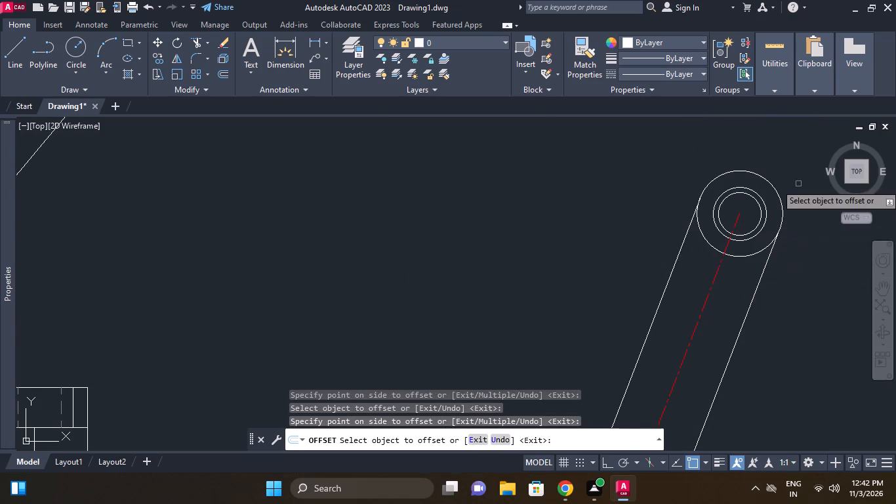
{"action": "left_click", "coordinate": [809, 190]}
Add centre marks to the three offset circles around the link's holes.
{"action": "right_click", "coordinate": [543, 169]}
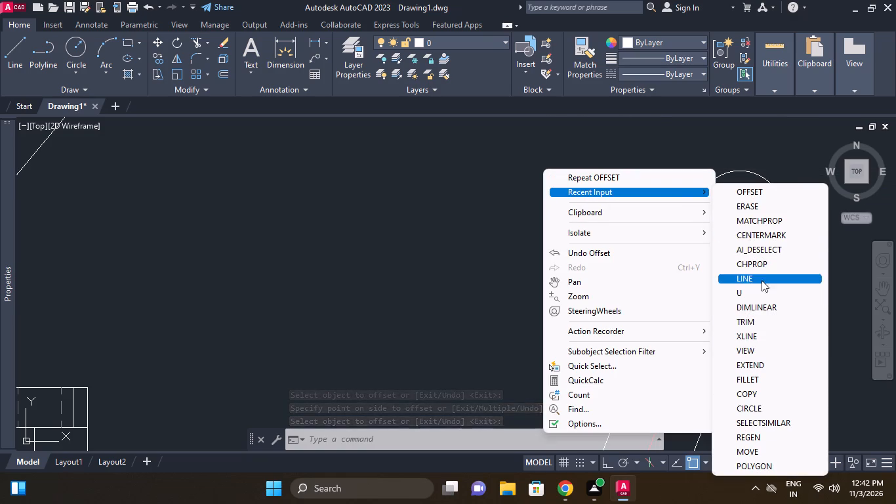
{"action": "left_click", "coordinate": [762, 240]}
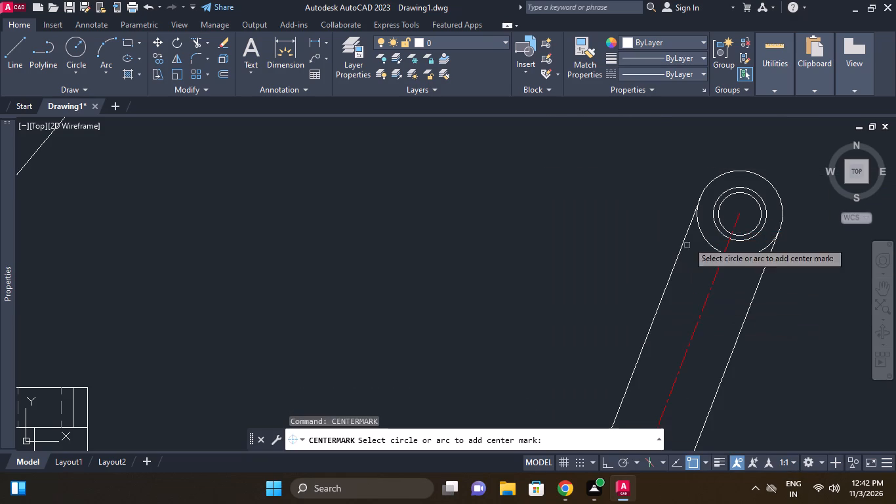
{"action": "scroll", "coordinate": [733, 190], "scroll_direction": "up", "scroll_amount": 1}
{"action": "left_click", "coordinate": [735, 188]}
{"action": "scroll", "coordinate": [735, 186], "scroll_direction": "down", "scroll_amount": 2}
{"action": "middle_click_drag", "start_coordinate": [735, 186], "coordinate": [744, 157]}
{"action": "middle_click_drag", "start_coordinate": [689, 244], "coordinate": [723, 152]}
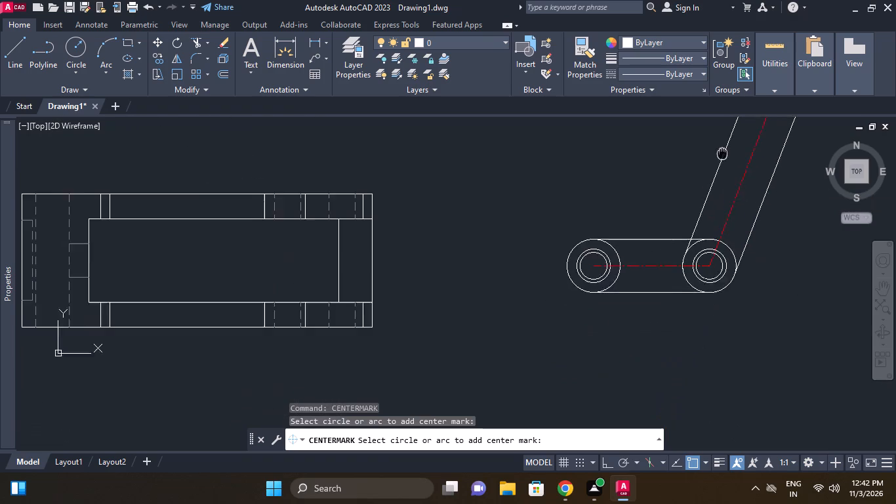
{"action": "scroll", "coordinate": [711, 255], "scroll_direction": "up", "scroll_amount": 2}
{"action": "left_click", "coordinate": [743, 241]}
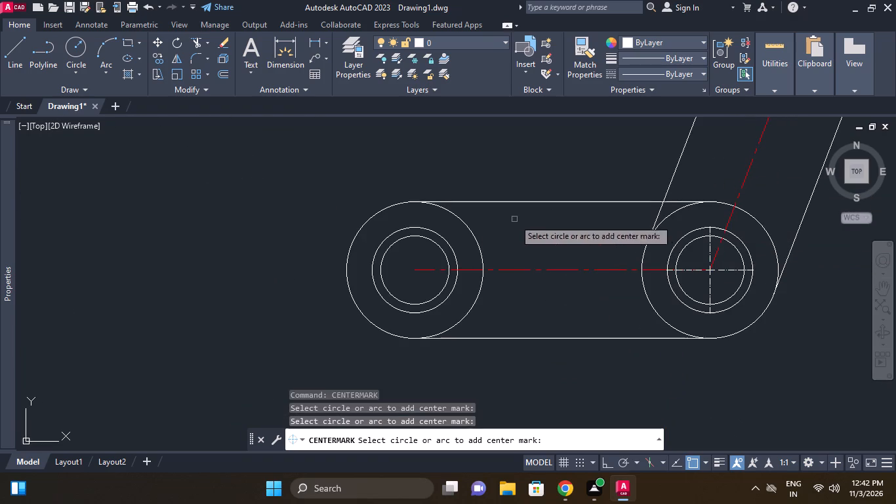
{"action": "left_click", "coordinate": [436, 236]}
{"action": "right_click", "coordinate": [519, 224]}
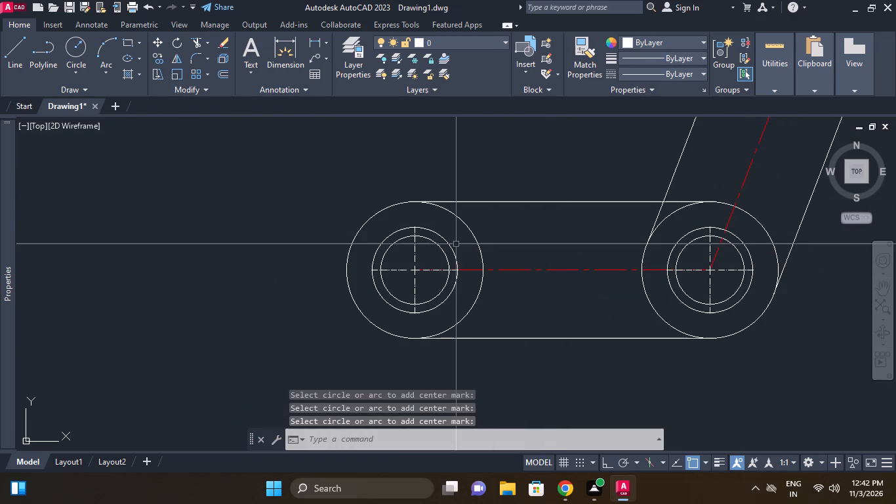
Erase the three offset circles around the holes, keeping their centre marks.
{"action": "left_click", "coordinate": [449, 247]}
{"action": "left_click", "coordinate": [684, 240]}
{"action": "right_click", "coordinate": [678, 219]}
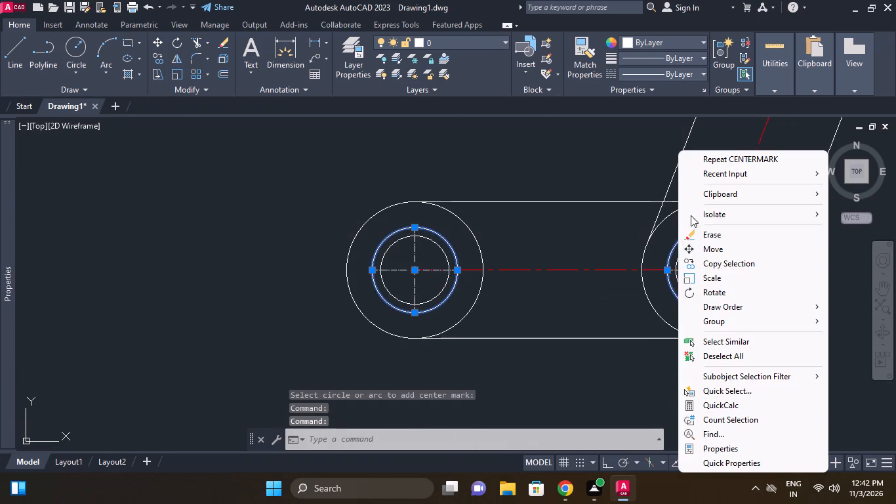
{"action": "left_click", "coordinate": [712, 237]}
{"action": "middle_click_drag", "start_coordinate": [712, 214], "coordinate": [730, 260]}
{"action": "scroll", "coordinate": [743, 336], "scroll_direction": "down", "scroll_amount": 1}
{"action": "middle_click_drag", "start_coordinate": [743, 336], "coordinate": [747, 260]}
{"action": "middle_click_drag", "start_coordinate": [773, 218], "coordinate": [693, 360]}
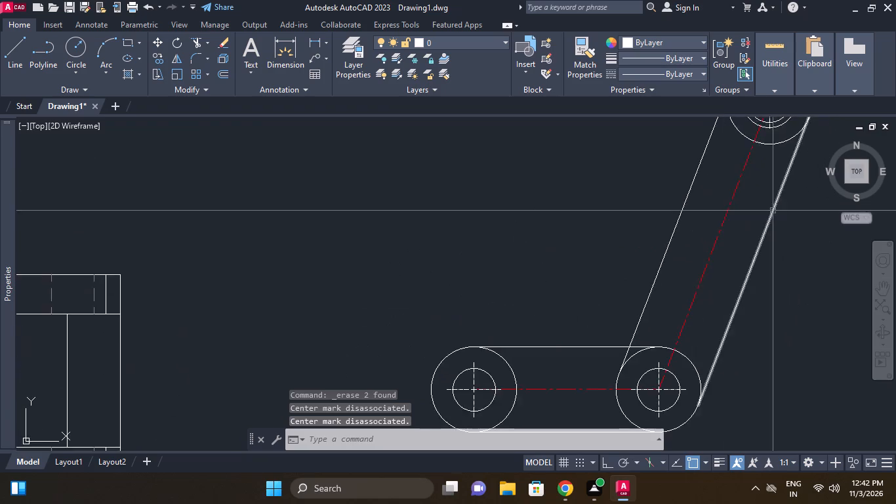
{"action": "middle_click_drag", "start_coordinate": [767, 217], "coordinate": [724, 346]}
{"action": "scroll", "coordinate": [755, 239], "scroll_direction": "up", "scroll_amount": 2}
{"action": "left_click", "coordinate": [749, 238]}
{"action": "right_click", "coordinate": [749, 235]}
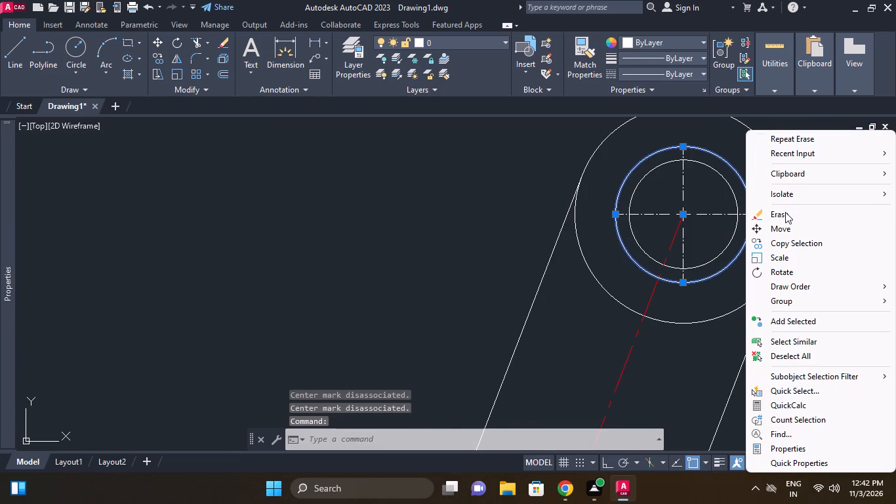
{"action": "left_click", "coordinate": [785, 212]}
Match the properties of the slanted red centre line onto the centre marks of all three holes.
{"action": "left_click", "coordinate": [679, 238]}
{"action": "left_click", "coordinate": [676, 224]}
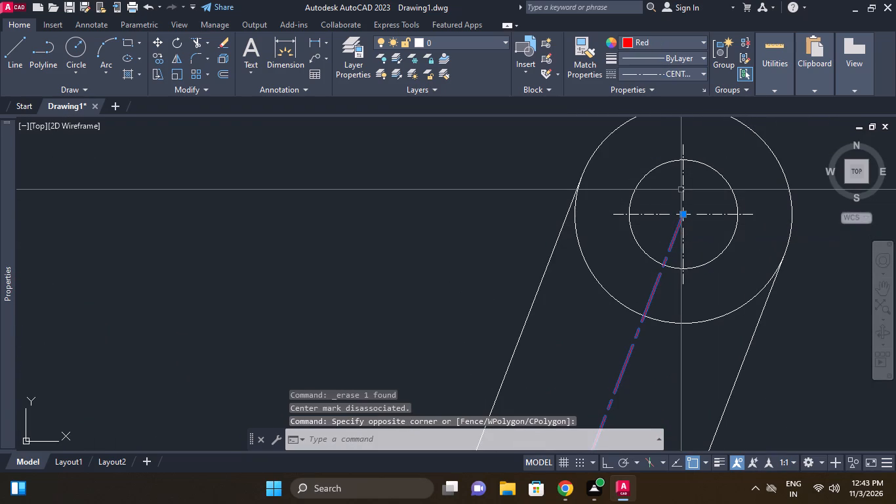
{"action": "left_click", "coordinate": [569, 60]}
{"action": "left_click", "coordinate": [649, 211]}
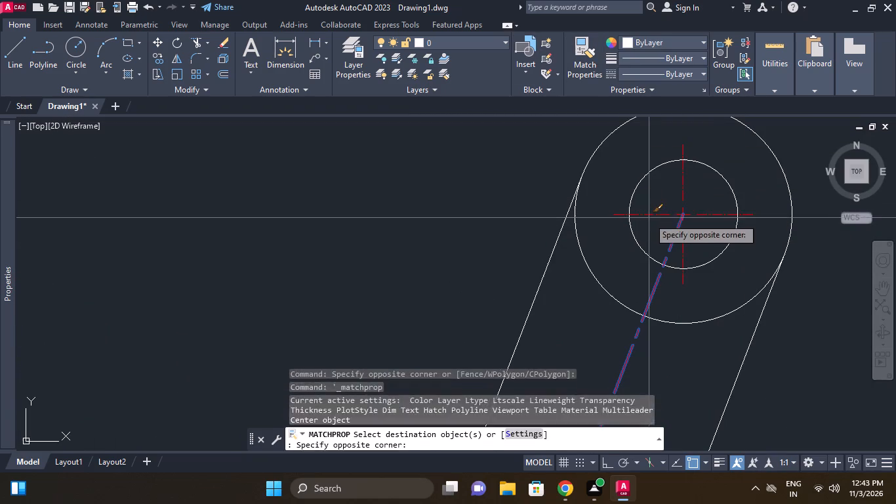
{"action": "left_click", "coordinate": [649, 218]}
{"action": "scroll", "coordinate": [675, 208], "scroll_direction": "down", "scroll_amount": 2}
{"action": "middle_click_drag", "start_coordinate": [678, 205], "coordinate": [711, 146]}
{"action": "scroll", "coordinate": [703, 209], "scroll_direction": "down", "scroll_amount": 1}
{"action": "middle_click_drag", "start_coordinate": [703, 209], "coordinate": [738, 130]}
{"action": "middle_click_drag", "start_coordinate": [691, 233], "coordinate": [713, 184]}
{"action": "scroll", "coordinate": [695, 248], "scroll_direction": "up", "scroll_amount": 3}
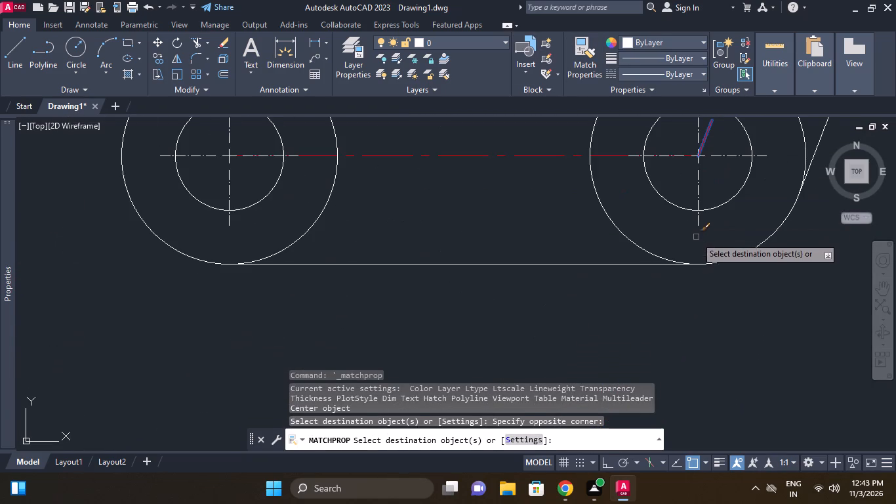
{"action": "left_click", "coordinate": [697, 227]}
{"action": "scroll", "coordinate": [638, 247], "scroll_direction": "down", "scroll_amount": 2}
{"action": "middle_click_drag", "start_coordinate": [638, 247], "coordinate": [796, 247]}
{"action": "scroll", "coordinate": [650, 244], "scroll_direction": "up", "scroll_amount": 2}
{"action": "left_click", "coordinate": [627, 252]}
{"action": "left_click", "coordinate": [579, 228]}
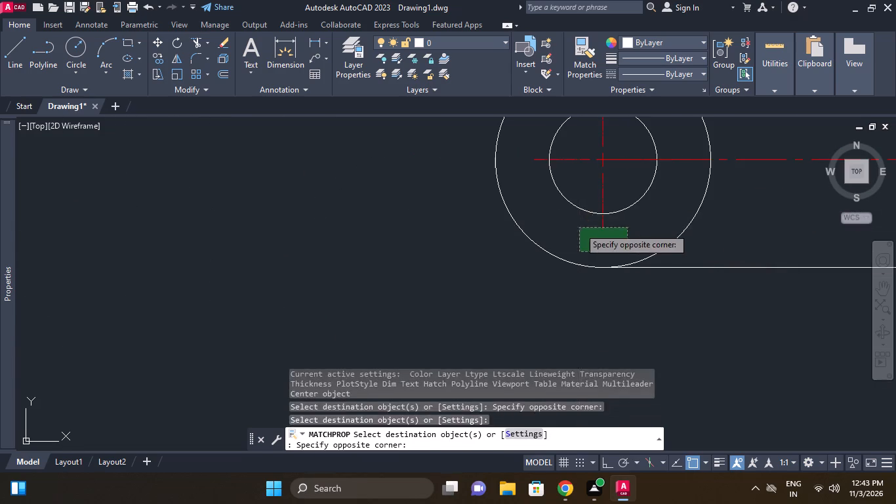
{"action": "right_click", "coordinate": [624, 176]}
{"action": "left_click", "coordinate": [641, 184]}
Trim the crossing side lines and the inner arcs of the outer circle at the link's corner hole.
{"action": "scroll", "coordinate": [648, 193], "scroll_direction": "down", "scroll_amount": 2}
{"action": "middle_click_drag", "start_coordinate": [648, 194], "coordinate": [641, 227]}
{"action": "scroll", "coordinate": [713, 215], "scroll_direction": "down", "scroll_amount": 2}
{"action": "middle_click_drag", "start_coordinate": [704, 224], "coordinate": [680, 243]}
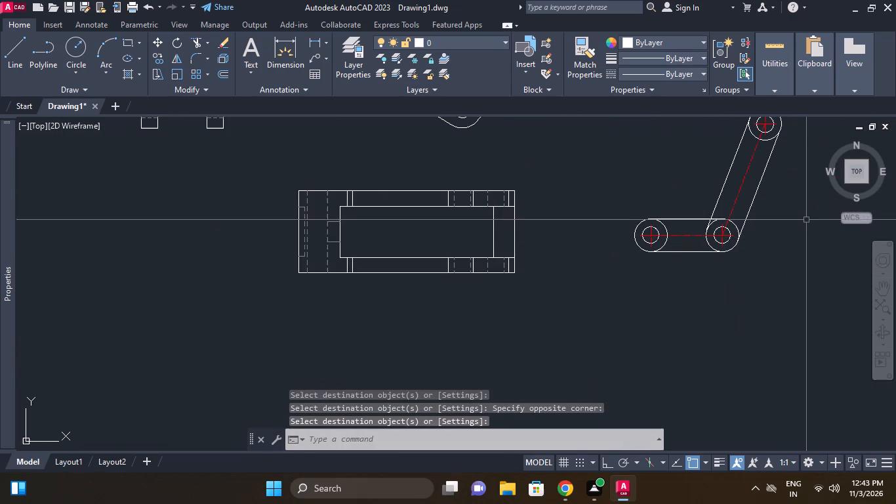
{"action": "middle_click_drag", "start_coordinate": [788, 230], "coordinate": [773, 278]}
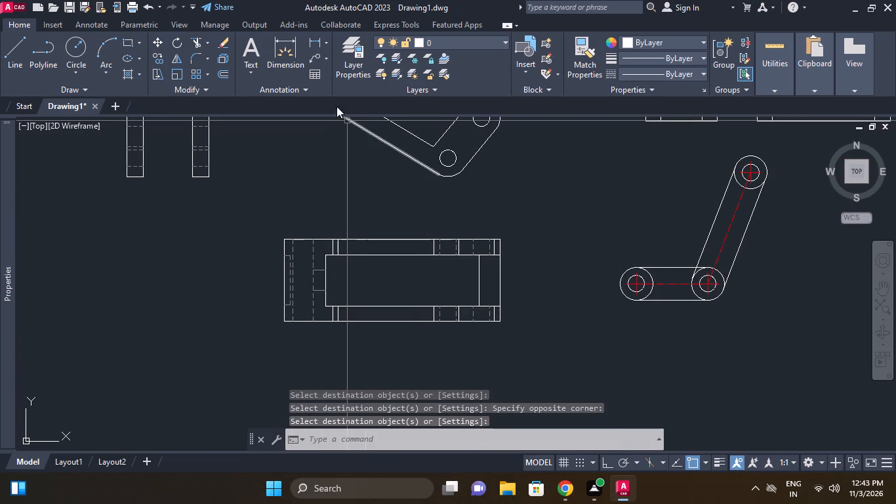
{"action": "left_click", "coordinate": [195, 40]}
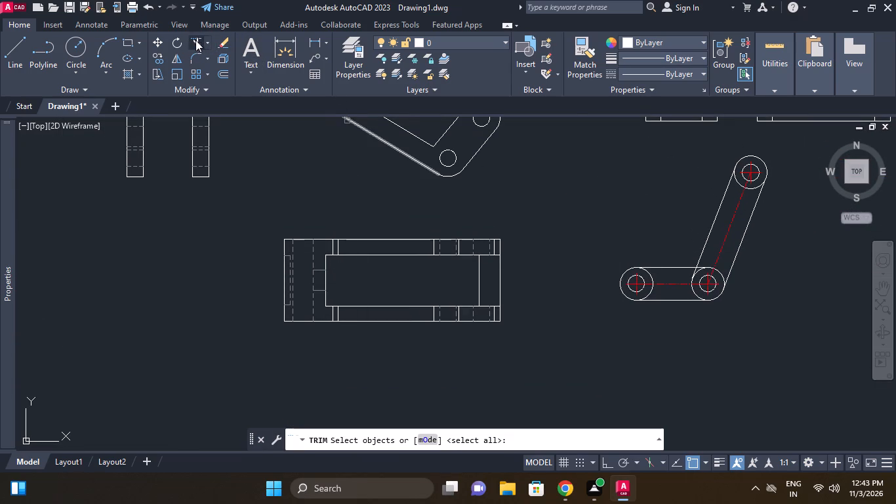
{"action": "right_click_drag", "start_coordinate": [502, 194], "coordinate": [513, 199]}
{"action": "left_click", "coordinate": [536, 205]}
{"action": "scroll", "coordinate": [752, 289], "scroll_direction": "up", "scroll_amount": 1}
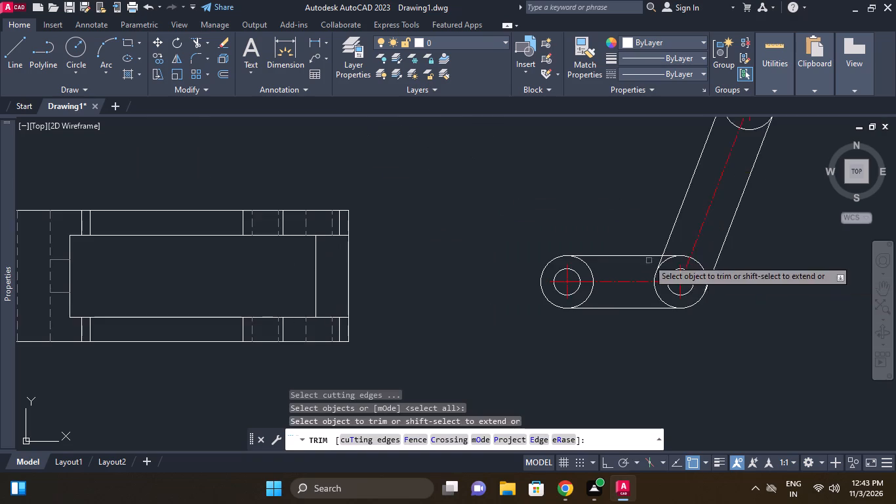
{"action": "scroll", "coordinate": [647, 257], "scroll_direction": "up", "scroll_amount": 2}
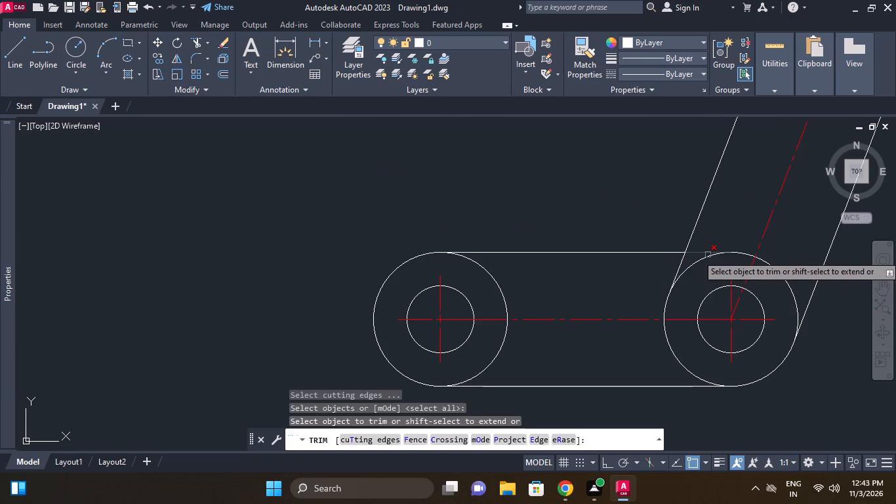
{"action": "left_click", "coordinate": [708, 255]}
{"action": "left_click", "coordinate": [706, 259]}
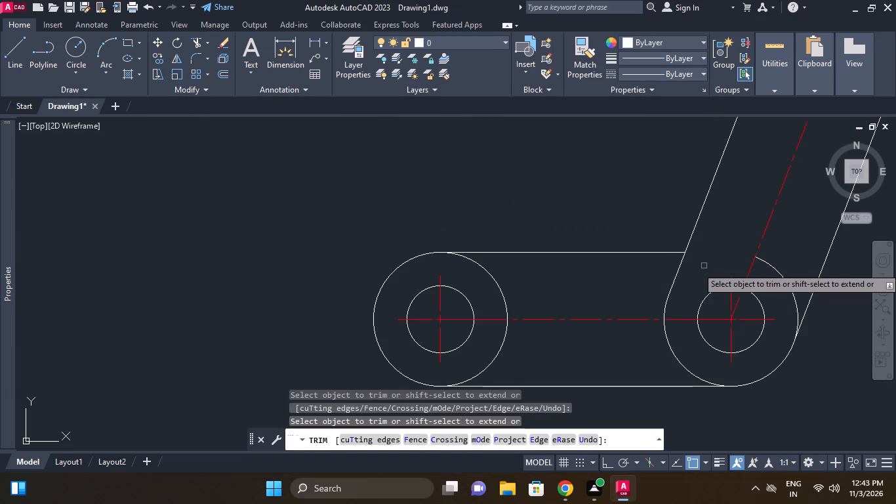
{"action": "left_click", "coordinate": [683, 262]}
{"action": "left_click", "coordinate": [666, 295]}
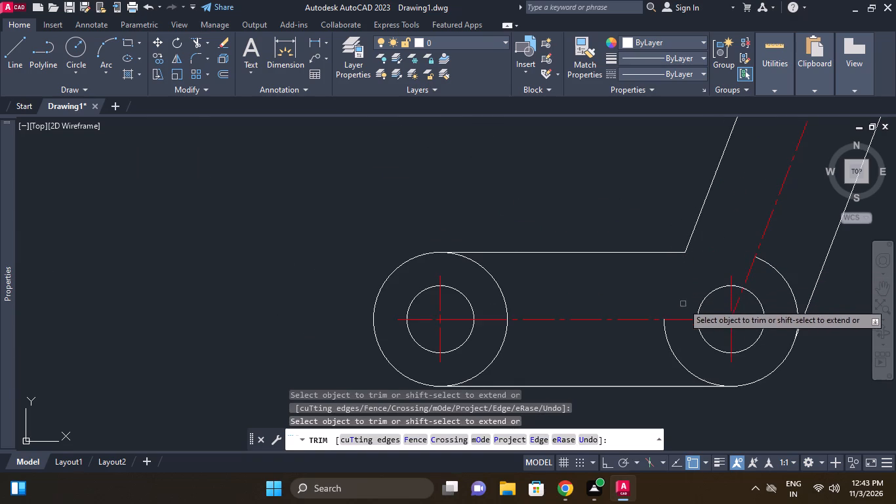
{"action": "middle_click_drag", "start_coordinate": [691, 244], "coordinate": [682, 209]}
{"action": "scroll", "coordinate": [690, 243], "scroll_direction": "down", "scroll_amount": 1}
{"action": "left_click", "coordinate": [680, 282]}
{"action": "left_click", "coordinate": [658, 281]}
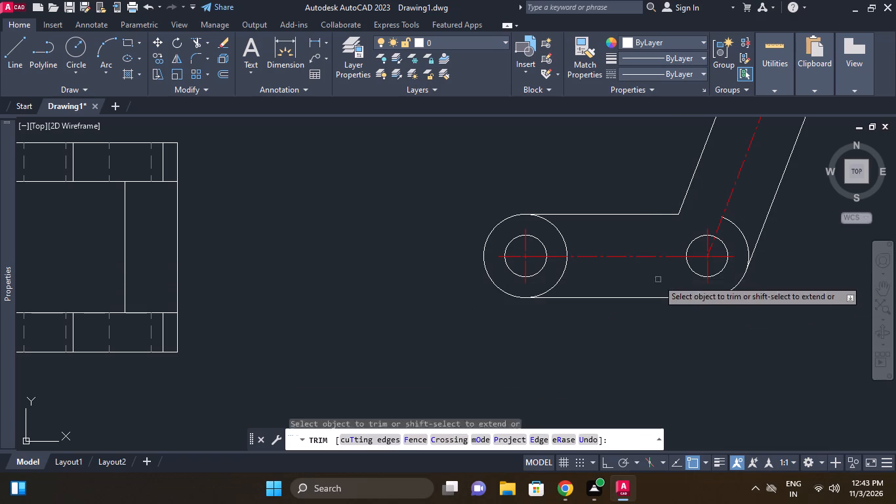
{"action": "left_click", "coordinate": [738, 228]}
Trim the inner arcs of the outer circles at the link's end hole and upper hole, leaving rounded ends.
{"action": "scroll", "coordinate": [763, 221], "scroll_direction": "down", "scroll_amount": 2}
{"action": "middle_click_drag", "start_coordinate": [763, 221], "coordinate": [744, 270]}
{"action": "middle_click_drag", "start_coordinate": [786, 236], "coordinate": [784, 257]}
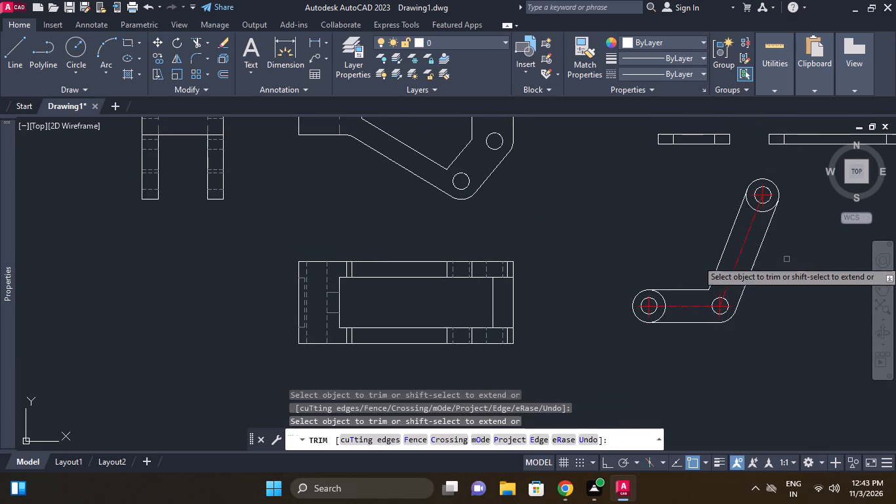
{"action": "middle_click_drag", "start_coordinate": [798, 332], "coordinate": [730, 375]}
{"action": "middle_click_drag", "start_coordinate": [736, 354], "coordinate": [740, 344]}
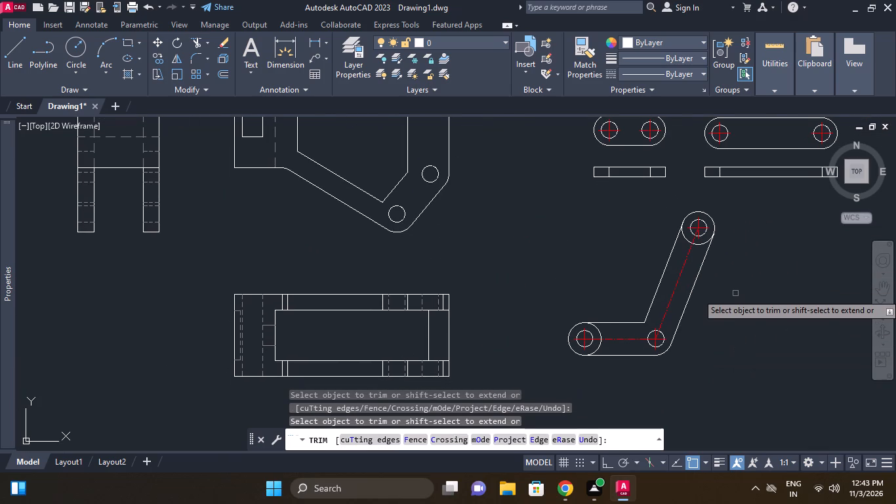
{"action": "scroll", "coordinate": [600, 344], "scroll_direction": "up", "scroll_amount": 2}
{"action": "left_click", "coordinate": [599, 346]}
{"action": "left_click", "coordinate": [598, 316]}
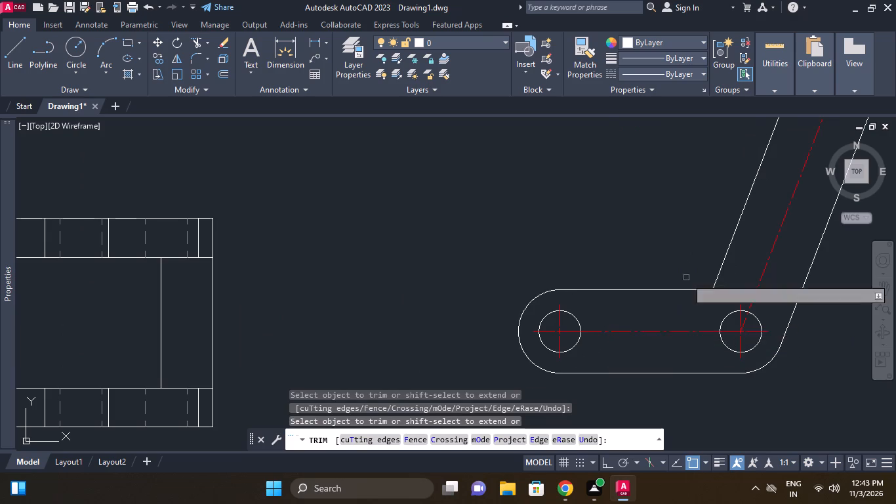
{"action": "scroll", "coordinate": [682, 283], "scroll_direction": "down", "scroll_amount": 2}
{"action": "middle_click_drag", "start_coordinate": [691, 272], "coordinate": [662, 306]}
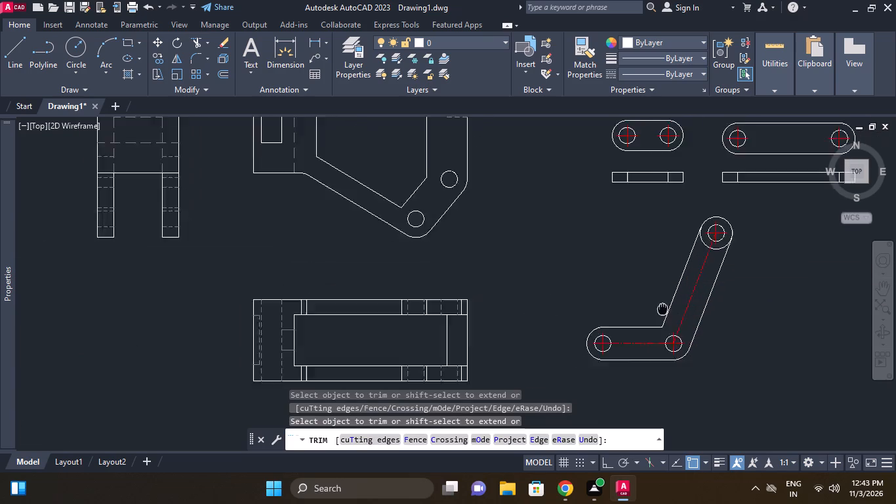
{"action": "middle_click_drag", "start_coordinate": [662, 306], "coordinate": [678, 278]}
{"action": "scroll", "coordinate": [725, 205], "scroll_direction": "up", "scroll_amount": 1}
{"action": "left_click", "coordinate": [733, 224]}
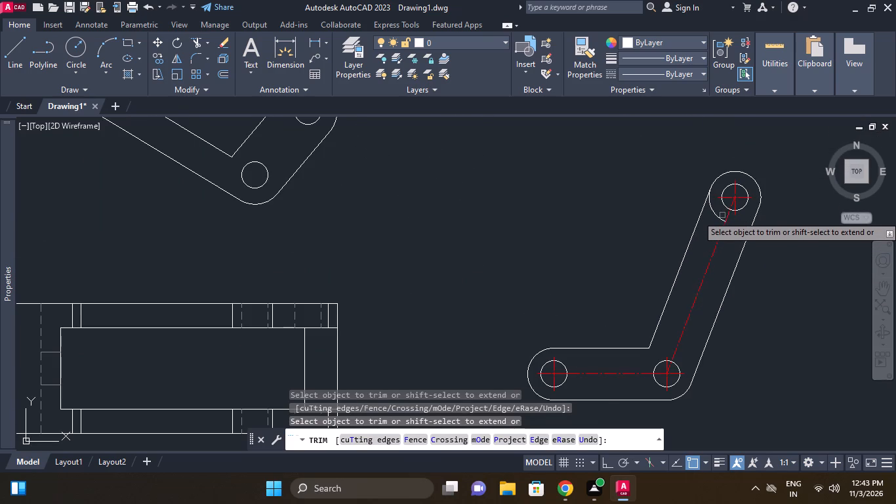
{"action": "left_click", "coordinate": [716, 215]}
{"action": "scroll", "coordinate": [744, 251], "scroll_direction": "down", "scroll_amount": 1}
{"action": "middle_click_drag", "start_coordinate": [744, 251], "coordinate": [715, 263]}
{"action": "right_click", "coordinate": [765, 251]}
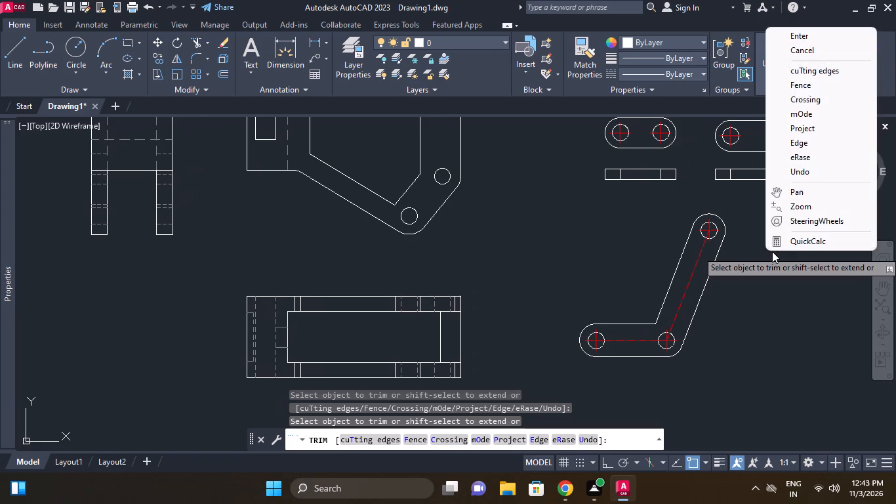
Move the whole three-hole link with its centre lines slightly downward, widening the gap below the short and long link views.
{"action": "left_click", "coordinate": [796, 54]}
{"action": "scroll", "coordinate": [732, 257], "scroll_direction": "down", "scroll_amount": 2}
{"action": "middle_click_drag", "start_coordinate": [732, 291], "coordinate": [725, 326]}
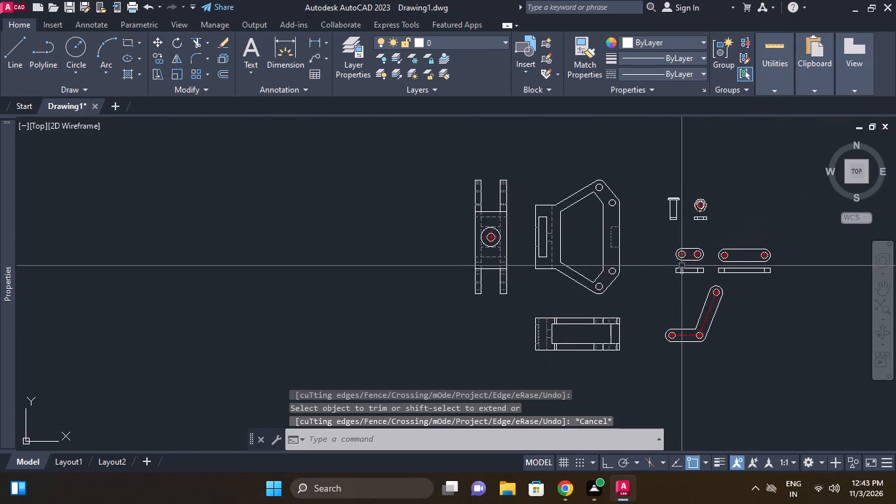
{"action": "scroll", "coordinate": [682, 266], "scroll_direction": "up", "scroll_amount": 1}
{"action": "middle_click_drag", "start_coordinate": [695, 304], "coordinate": [694, 298]}
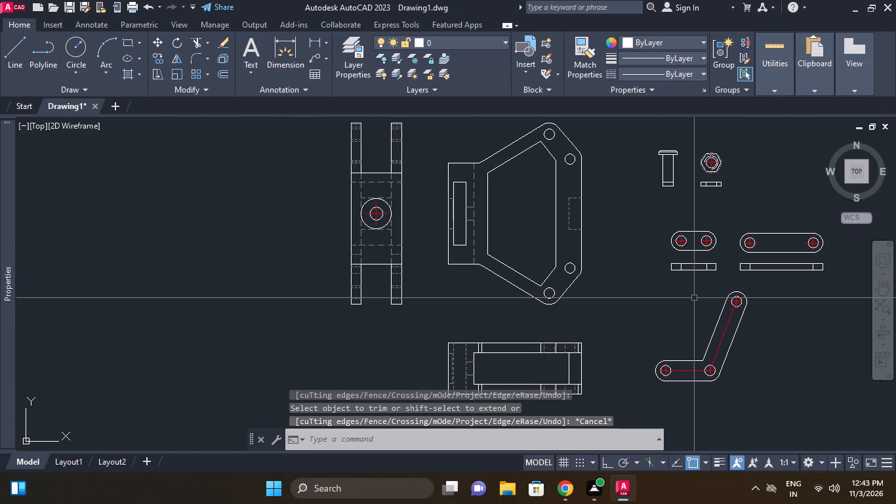
{"action": "middle_click_drag", "start_coordinate": [695, 306], "coordinate": [704, 286]}
{"action": "middle_click_drag", "start_coordinate": [718, 312], "coordinate": [717, 295]}
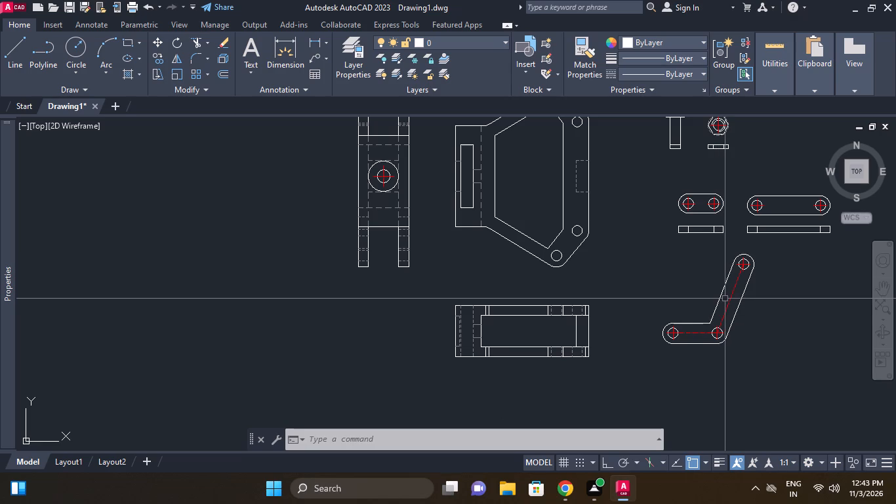
{"action": "middle_click_drag", "start_coordinate": [725, 299], "coordinate": [726, 316]}
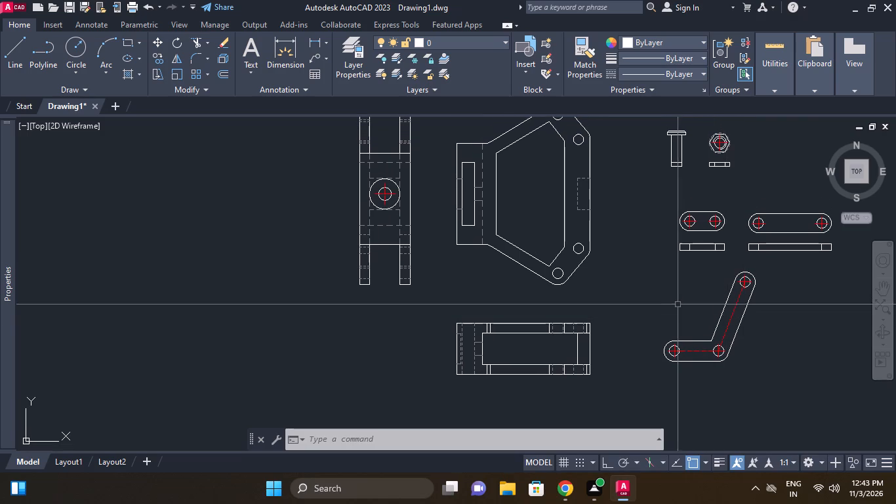
{"action": "left_click", "coordinate": [637, 261]}
{"action": "left_click", "coordinate": [783, 390]}
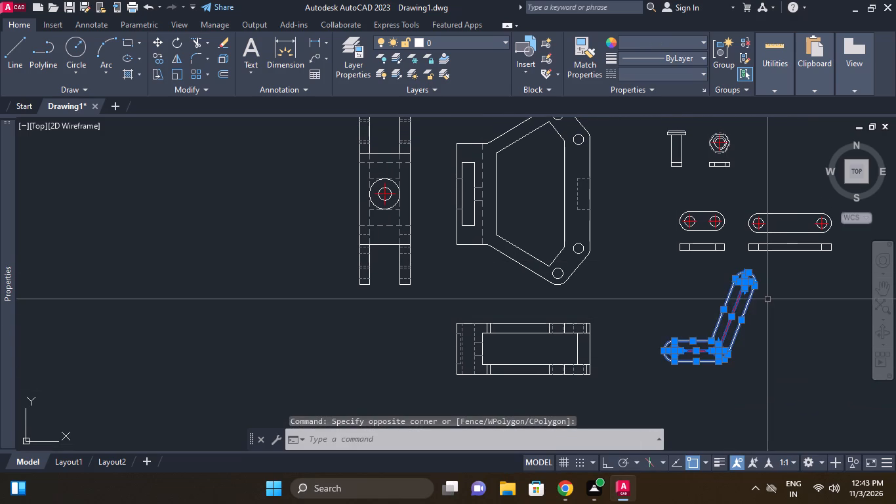
{"action": "right_click", "coordinate": [813, 353]}
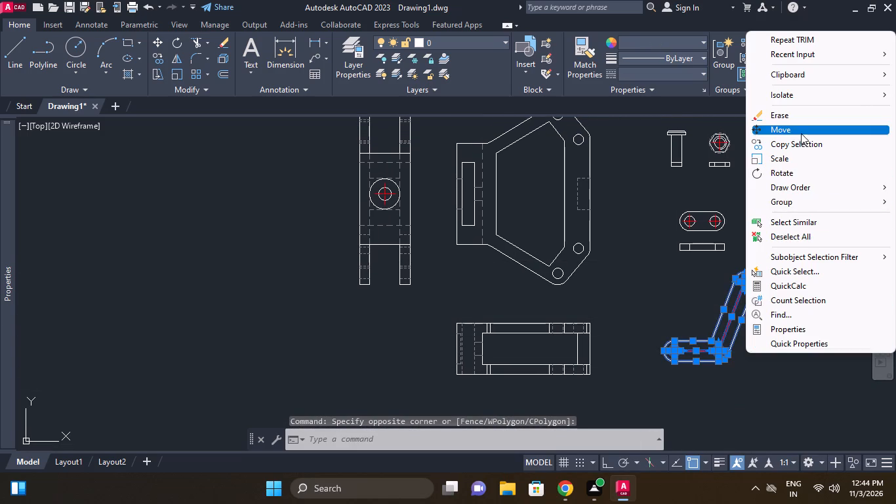
{"action": "left_click", "coordinate": [801, 131]}
{"action": "left_click", "coordinate": [792, 306]}
{"action": "left_click", "coordinate": [795, 343]}
{"action": "middle_click_drag", "start_coordinate": [790, 352], "coordinate": [788, 310]}
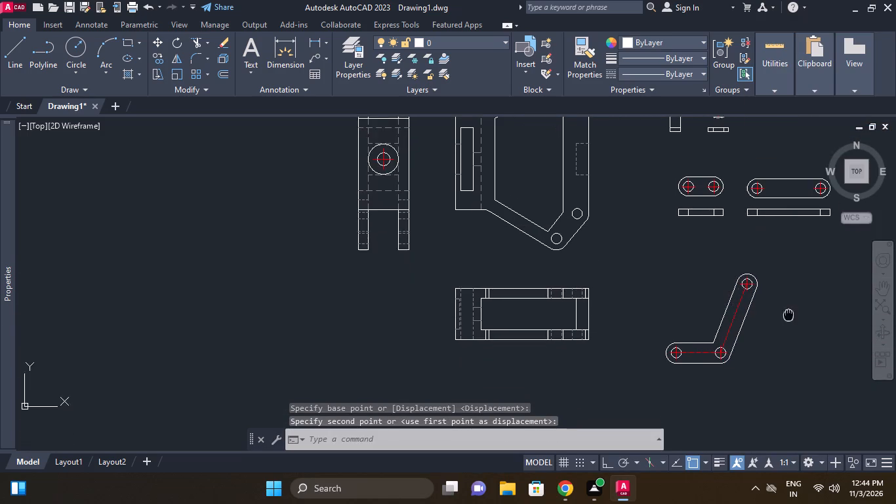
{"action": "scroll", "coordinate": [734, 330], "scroll_direction": "up", "scroll_amount": 1}
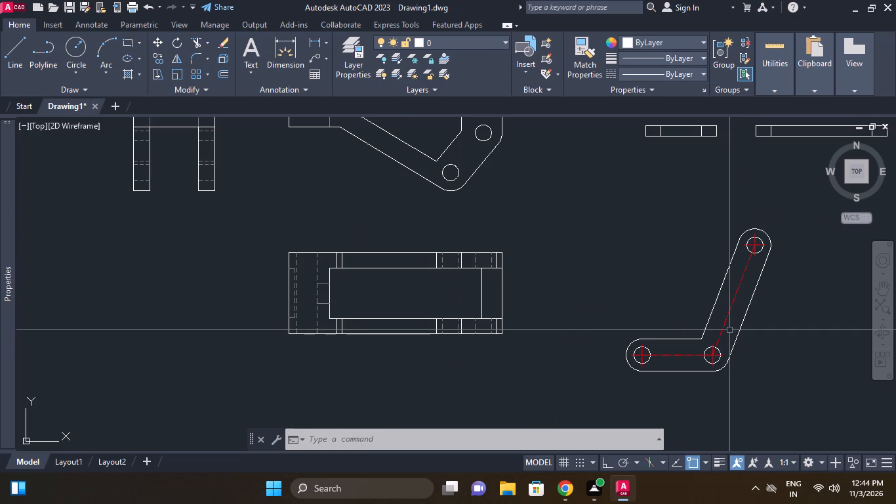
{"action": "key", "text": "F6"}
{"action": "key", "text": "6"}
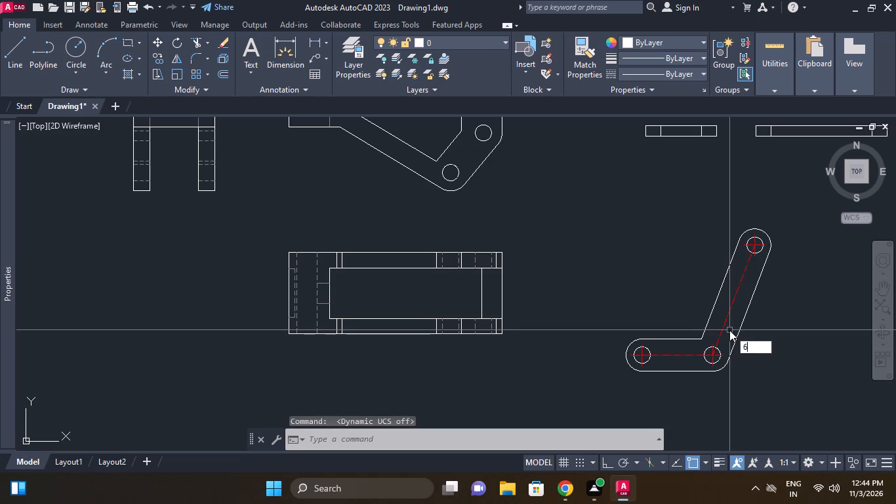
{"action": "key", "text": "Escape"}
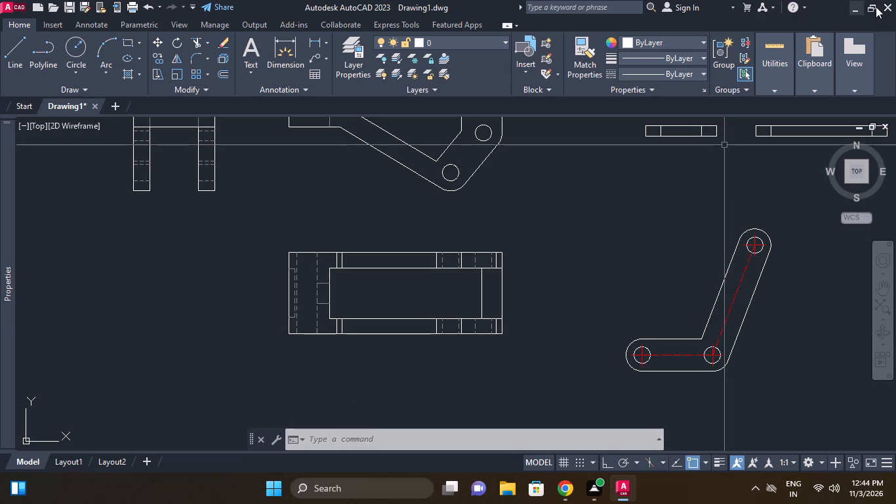
Draw two vertical construction lines through the outermost quadrant points of the three-hole link's end-hole and upper-hole rounded ends.
{"action": "scroll", "coordinate": [700, 308], "scroll_direction": "down", "scroll_amount": 2}
{"action": "middle_click_drag", "start_coordinate": [699, 303], "coordinate": [683, 227]}
{"action": "scroll", "coordinate": [676, 241], "scroll_direction": "up", "scroll_amount": 1}
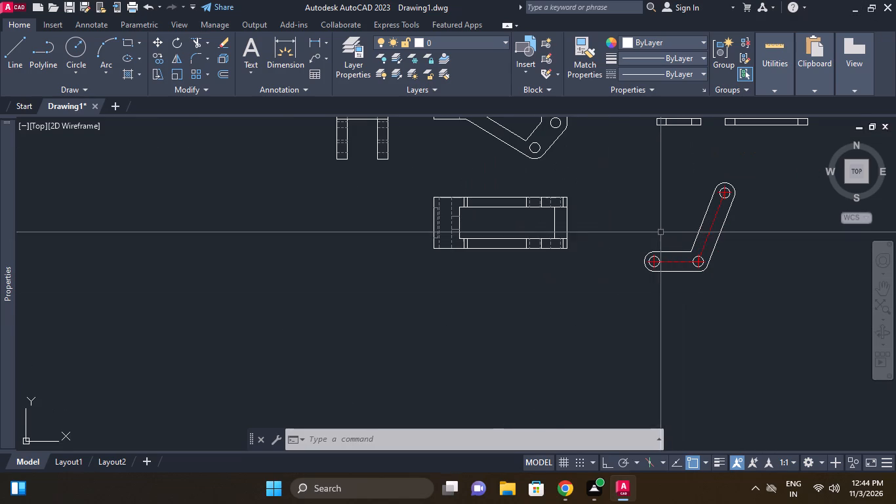
{"action": "scroll", "coordinate": [536, 199], "scroll_direction": "up", "scroll_amount": 1}
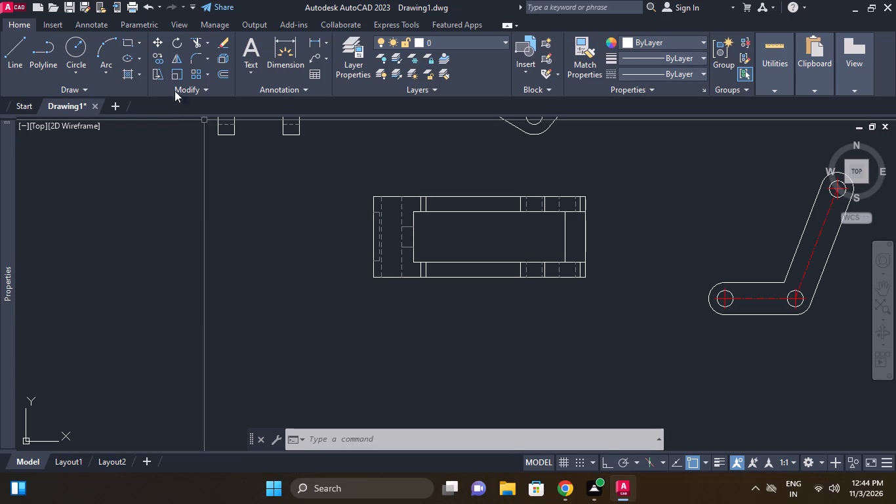
{"action": "left_click", "coordinate": [52, 85]}
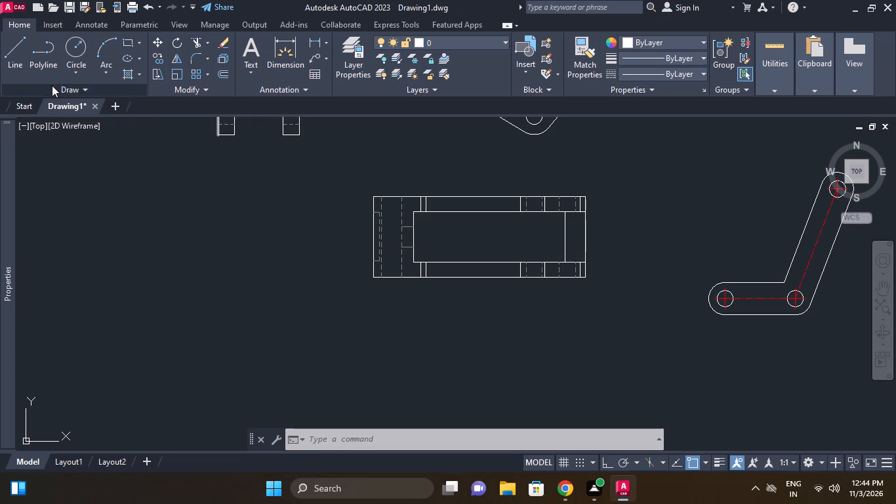
{"action": "left_click", "coordinate": [37, 107]}
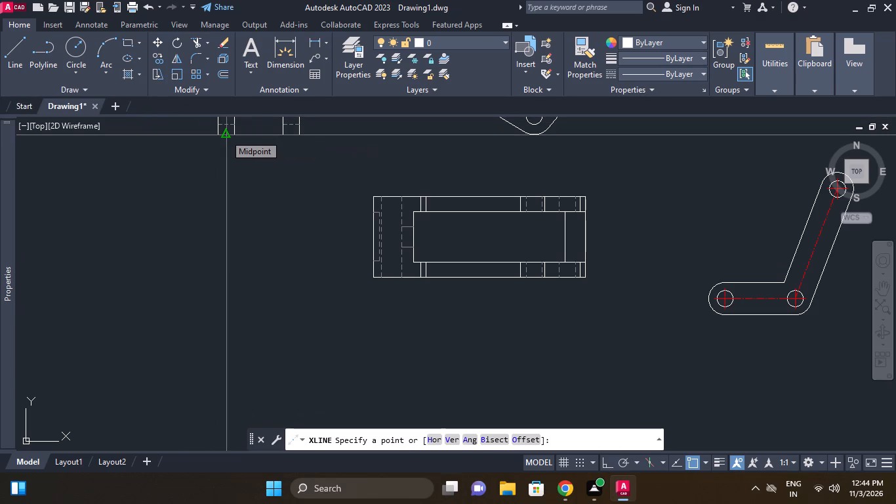
{"action": "left_click", "coordinate": [451, 440]}
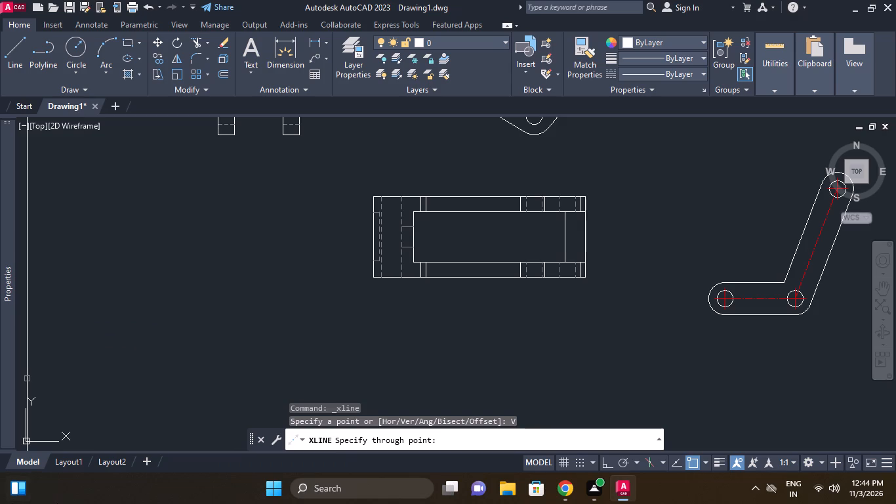
{"action": "scroll", "coordinate": [706, 289], "scroll_direction": "up", "scroll_amount": 1}
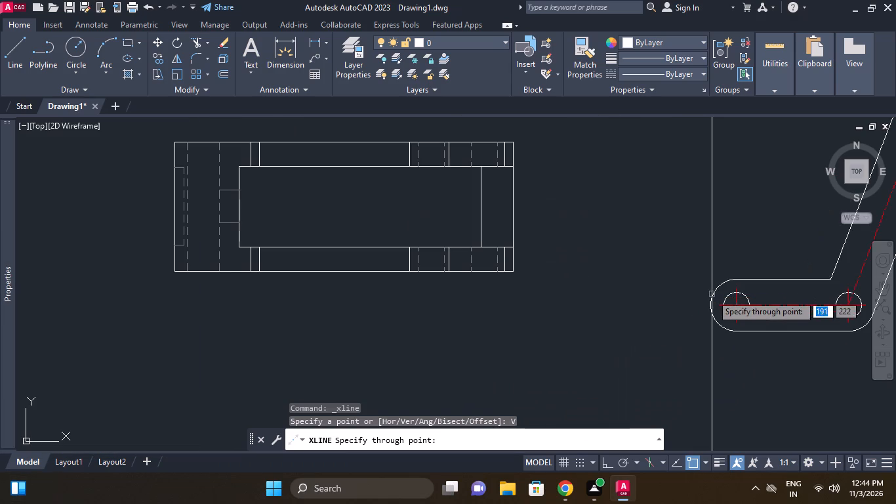
{"action": "left_click", "coordinate": [713, 304]}
{"action": "middle_click_drag", "start_coordinate": [562, 332], "coordinate": [331, 338]}
{"action": "scroll", "coordinate": [561, 332], "scroll_direction": "down", "scroll_amount": 1}
{"action": "scroll", "coordinate": [550, 292], "scroll_direction": "up", "scroll_amount": 1}
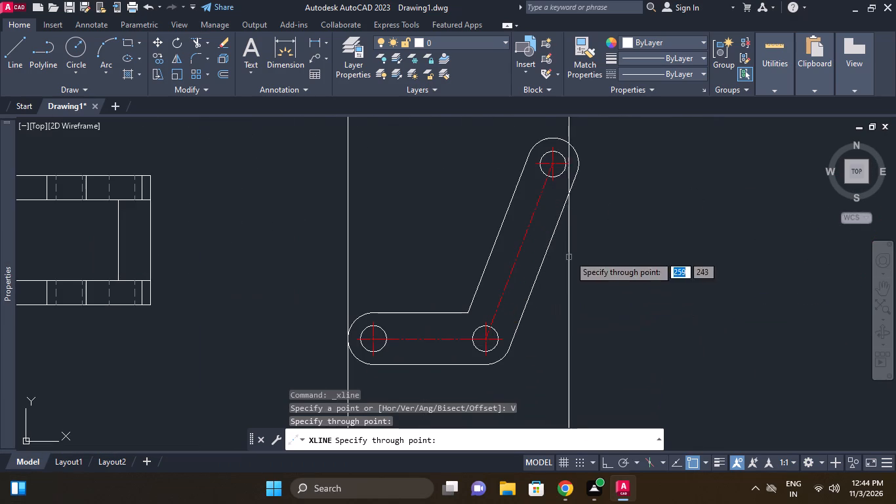
{"action": "left_click", "coordinate": [577, 166]}
{"action": "middle_click_drag", "start_coordinate": [621, 270], "coordinate": [626, 255]}
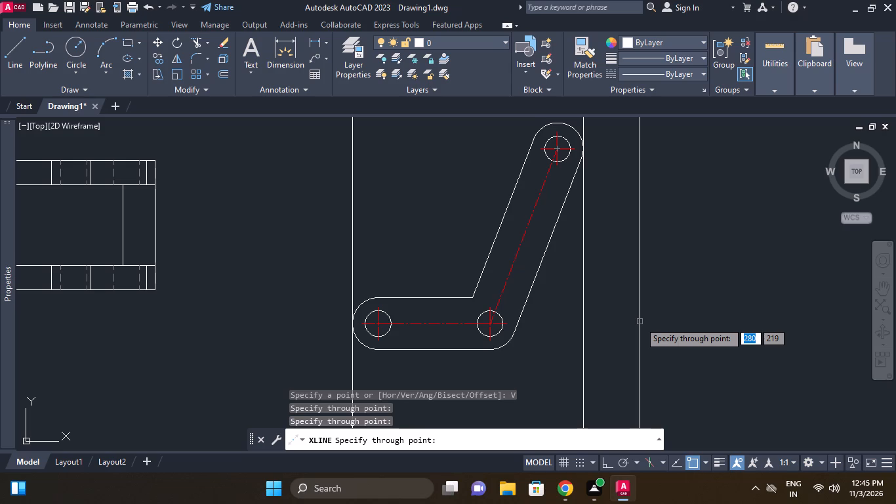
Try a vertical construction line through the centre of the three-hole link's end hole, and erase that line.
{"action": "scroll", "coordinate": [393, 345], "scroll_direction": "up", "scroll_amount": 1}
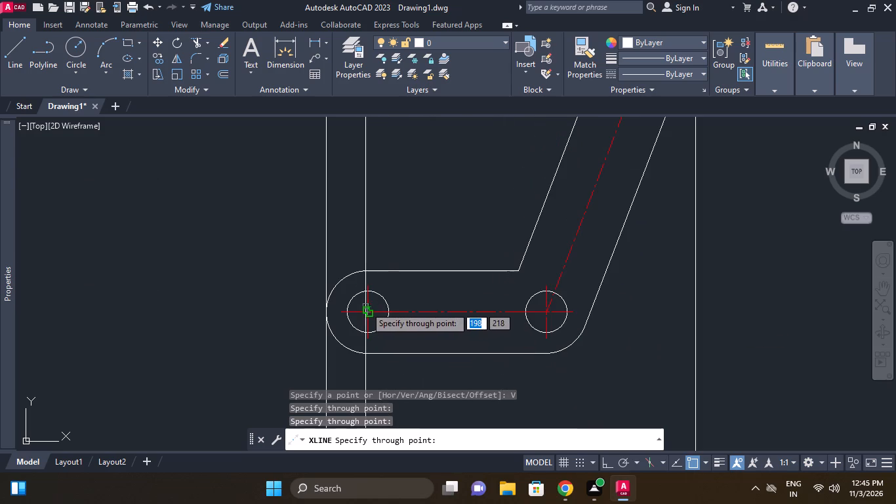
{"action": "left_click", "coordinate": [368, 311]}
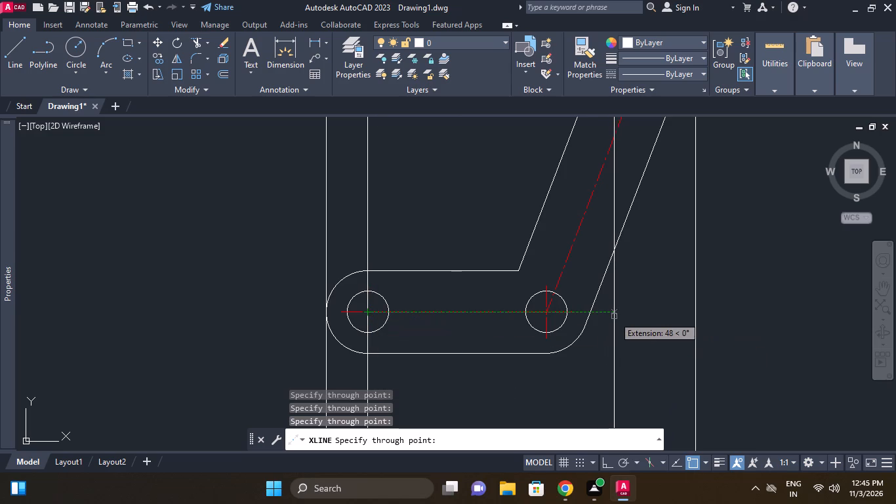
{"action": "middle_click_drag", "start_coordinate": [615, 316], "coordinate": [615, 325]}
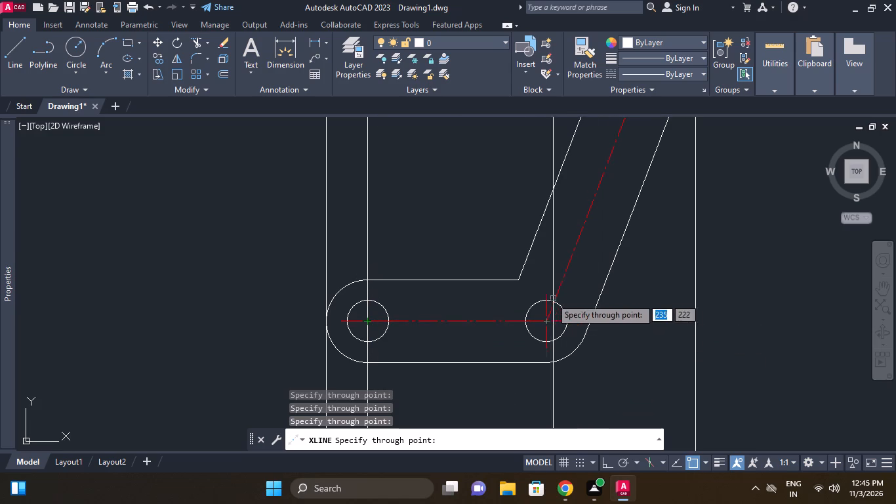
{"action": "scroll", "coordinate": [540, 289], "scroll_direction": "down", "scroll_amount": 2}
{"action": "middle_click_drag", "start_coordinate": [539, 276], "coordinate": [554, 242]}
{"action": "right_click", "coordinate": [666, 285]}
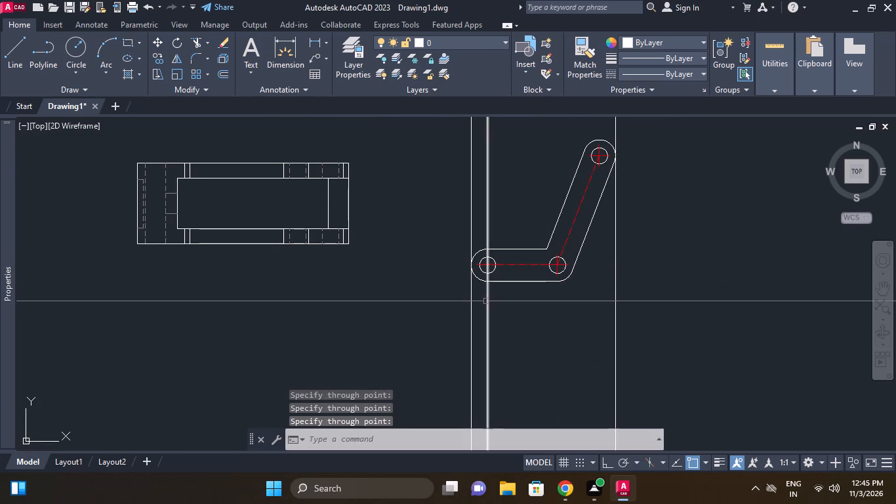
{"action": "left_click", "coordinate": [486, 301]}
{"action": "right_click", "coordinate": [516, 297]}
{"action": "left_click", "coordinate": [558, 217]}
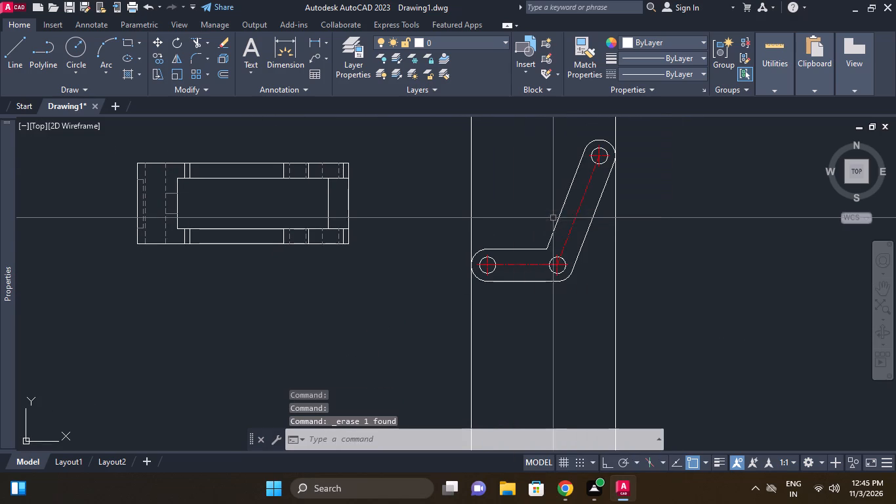
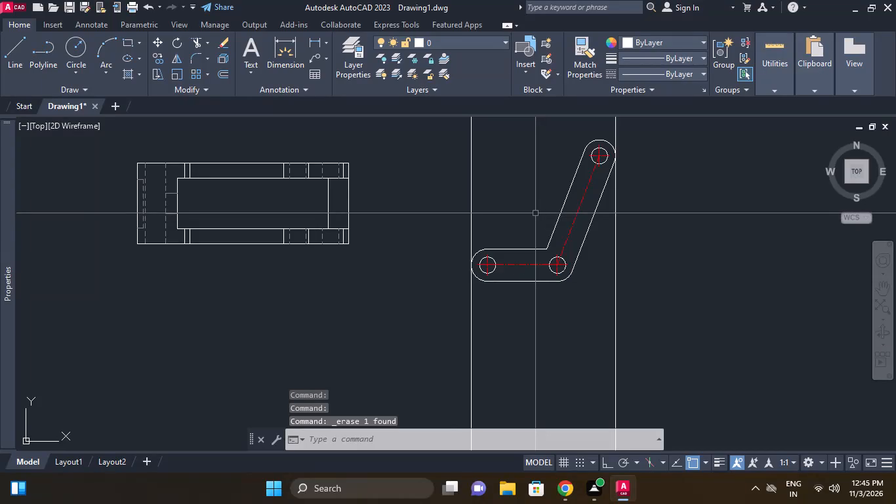
Draw a horizontal line with ortho on below the three-hole link, crossing both vertical construction lines.
{"action": "left_click", "coordinate": [14, 43]}
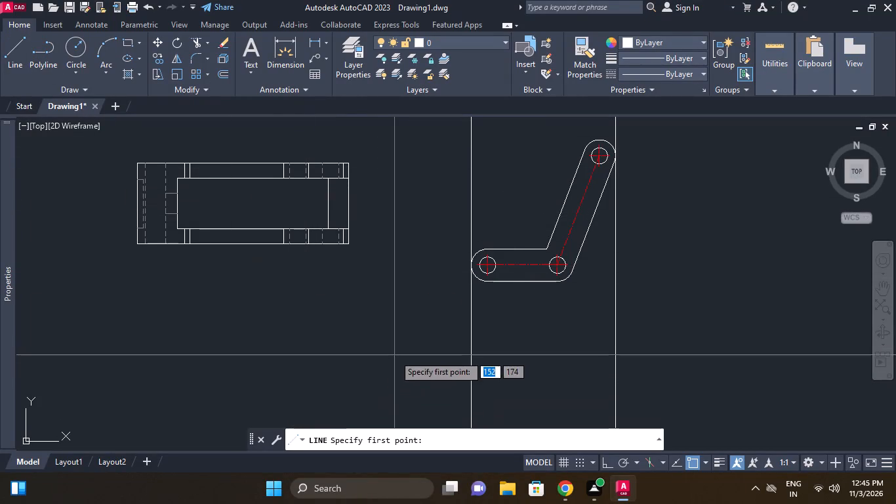
{"action": "left_click", "coordinate": [611, 461]}
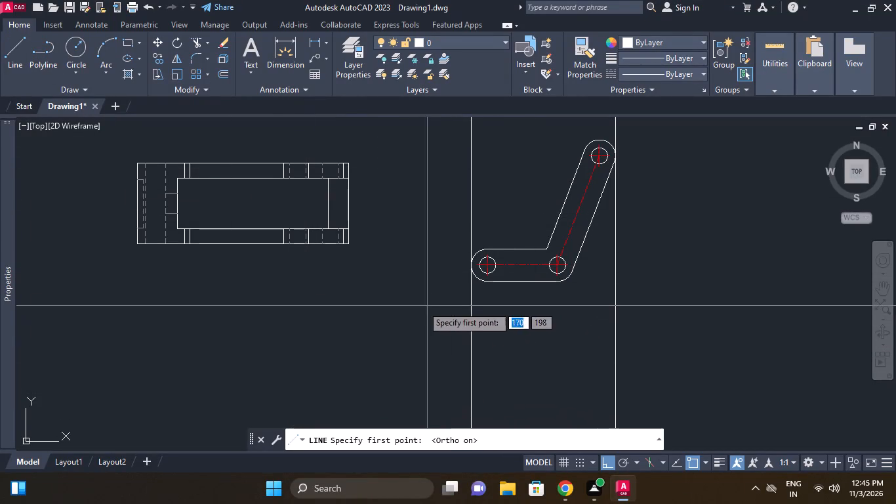
{"action": "left_click", "coordinate": [420, 324]}
{"action": "left_click", "coordinate": [688, 318]}
{"action": "right_click", "coordinate": [690, 311]}
{"action": "left_click", "coordinate": [727, 322]}
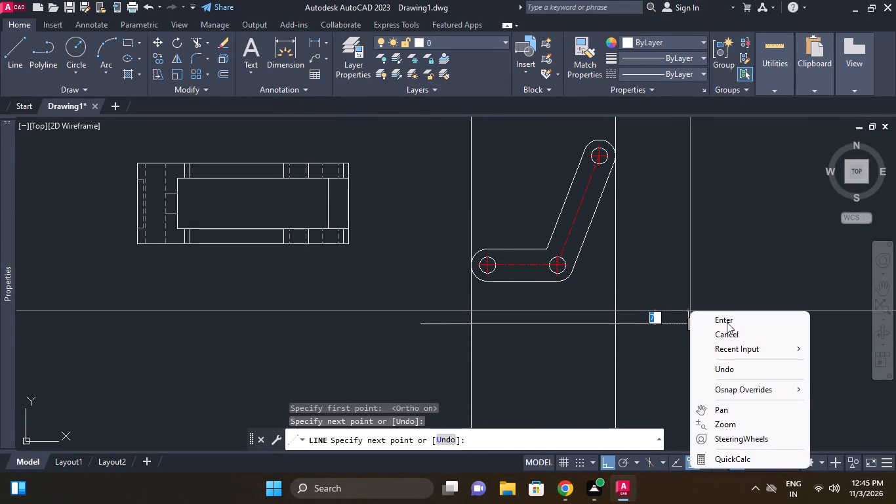
Offset the horizontal line below the three-hole link by 25 downward.
{"action": "left_click", "coordinate": [224, 76]}
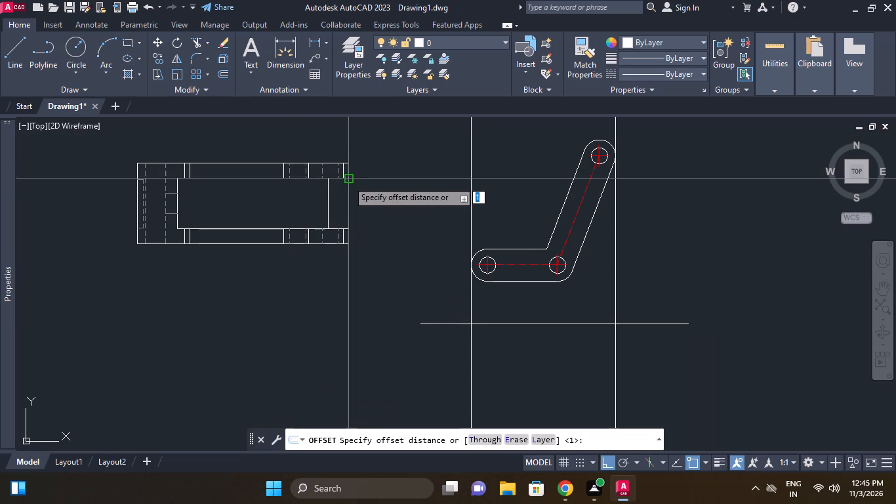
{"action": "type", "text": "22"}
{"action": "key", "text": "5"}
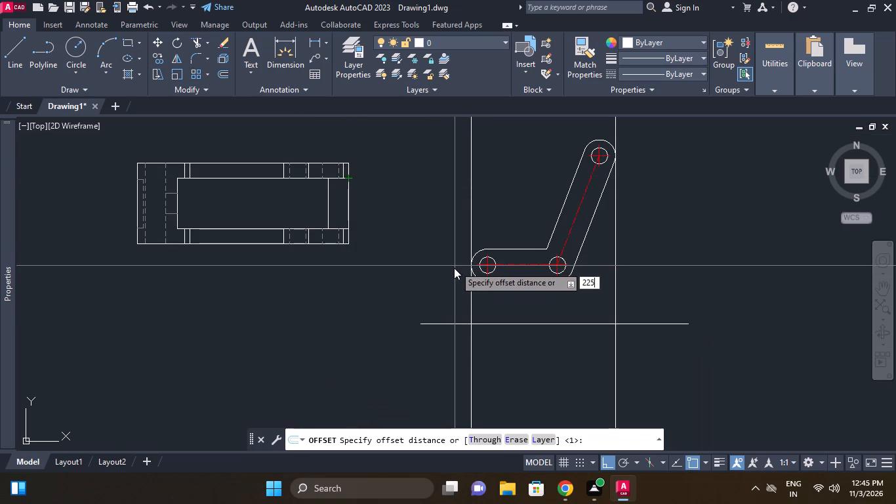
{"action": "key", "text": "BackSpace"}
{"action": "key", "text": "BackSpace"}
{"action": "key", "text": "5"}
{"action": "key", "text": "Return"}
{"action": "middle_click_drag", "start_coordinate": [551, 297], "coordinate": [597, 293]}
{"action": "scroll", "coordinate": [552, 297], "scroll_direction": "down", "scroll_amount": 2}
{"action": "left_click", "coordinate": [606, 307]}
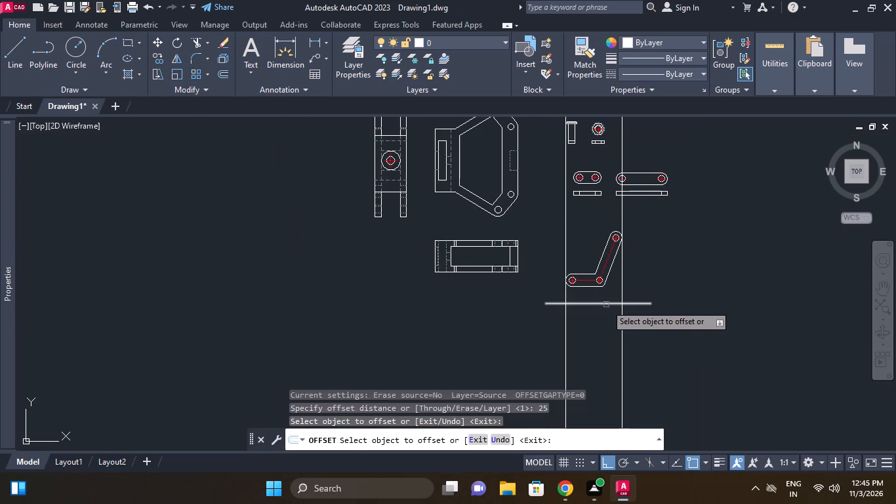
{"action": "left_click", "coordinate": [606, 304]}
{"action": "left_click", "coordinate": [604, 335]}
{"action": "right_click", "coordinate": [678, 290]}
{"action": "left_click", "coordinate": [722, 298]}
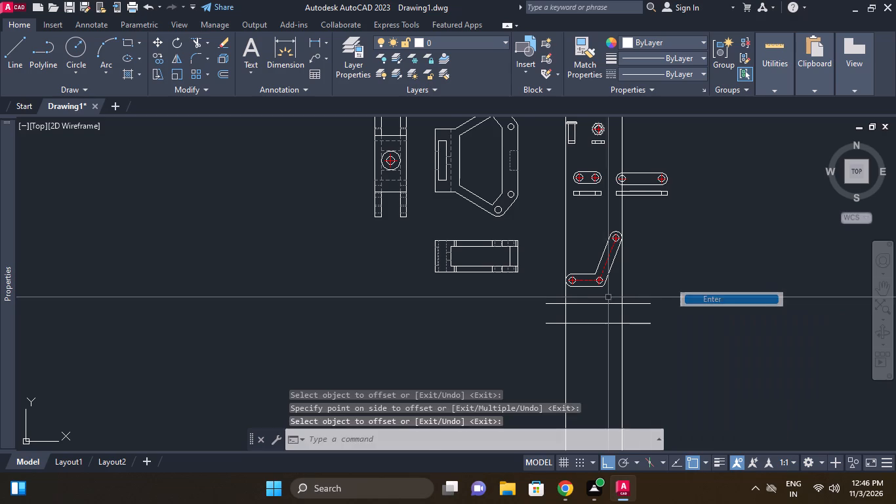
Trim the horizontal lines and vertical construction lines into a closed rectangle below the three-hole link, clearing the gap between them.
{"action": "middle_click_drag", "start_coordinate": [601, 297], "coordinate": [617, 286]}
{"action": "key", "text": "t"}
{"action": "type", "text": "r"}
{"action": "key", "text": "space"}
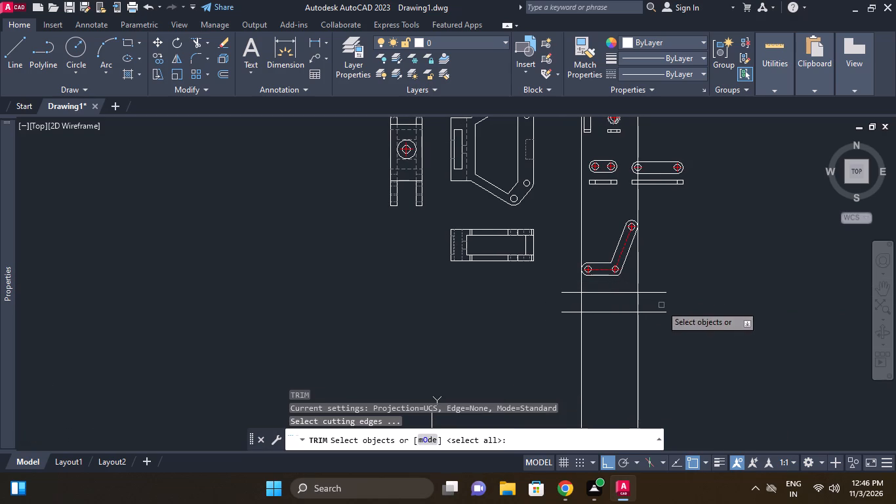
{"action": "key", "text": "space"}
{"action": "left_click", "coordinate": [657, 314]}
{"action": "left_click", "coordinate": [655, 291]}
{"action": "left_click", "coordinate": [569, 290]}
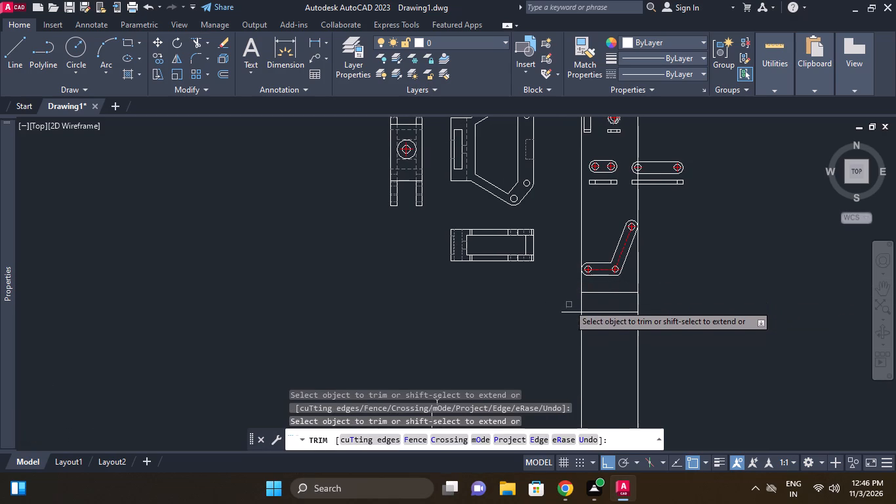
{"action": "left_click", "coordinate": [569, 313]}
{"action": "left_click", "coordinate": [570, 322]}
{"action": "left_click", "coordinate": [603, 322]}
{"action": "left_click", "coordinate": [637, 324]}
{"action": "left_click", "coordinate": [575, 324]}
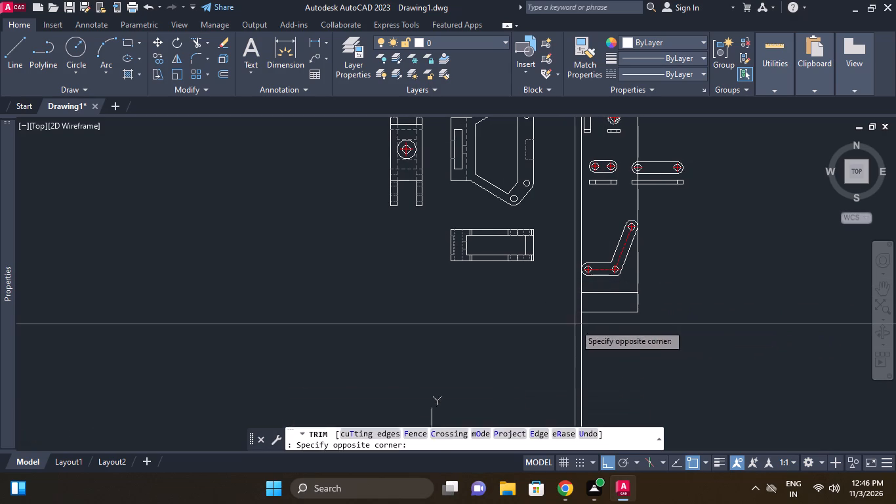
{"action": "left_click", "coordinate": [588, 321]}
{"action": "left_click", "coordinate": [584, 282]}
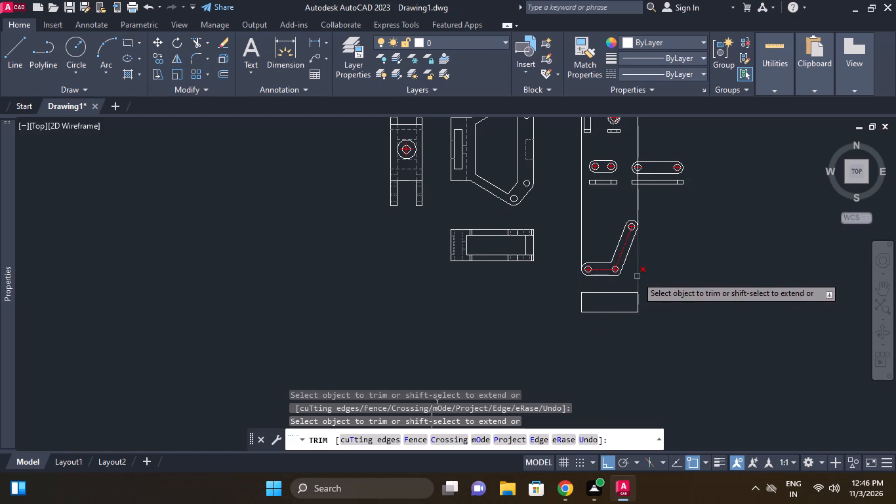
{"action": "left_click", "coordinate": [637, 276]}
{"action": "middle_click_drag", "start_coordinate": [638, 217], "coordinate": [639, 282]}
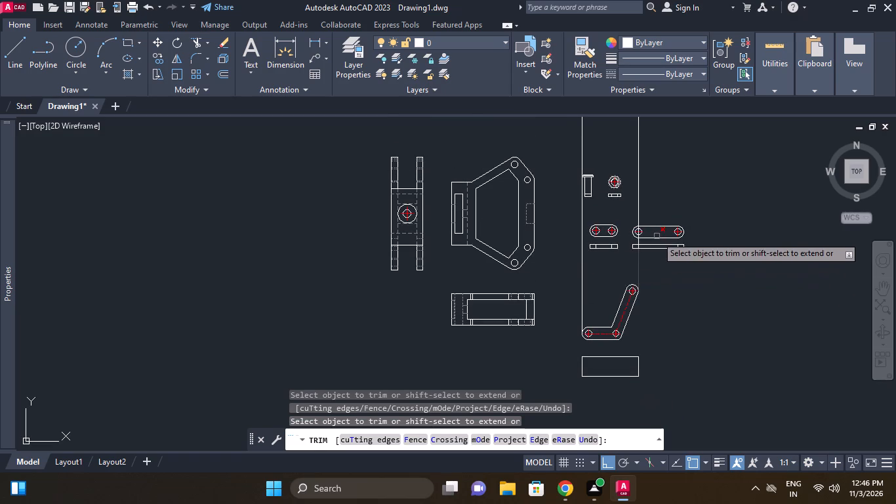
{"action": "right_click", "coordinate": [657, 236]}
{"action": "left_click", "coordinate": [685, 259]}
Erase the two remaining vertical construction lines running up from the three-hole link.
{"action": "scroll", "coordinate": [647, 268], "scroll_direction": "up", "scroll_amount": 1}
{"action": "left_click", "coordinate": [647, 268]}
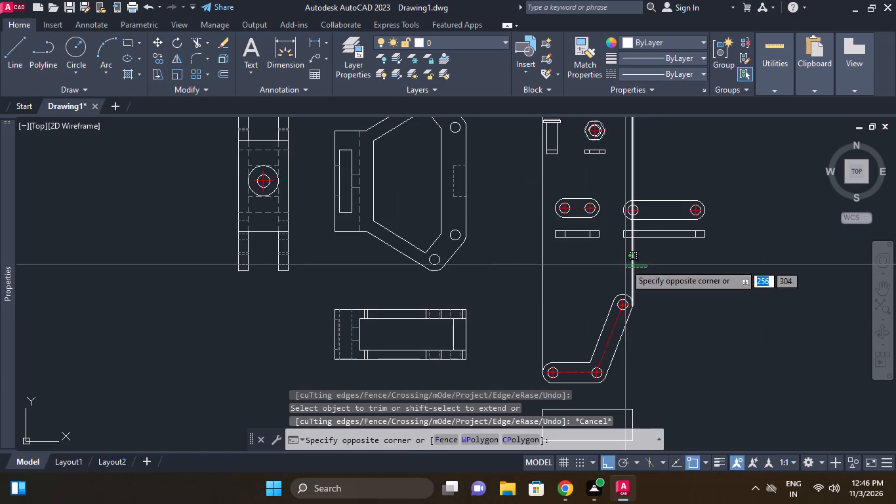
{"action": "left_click", "coordinate": [625, 264]}
{"action": "left_click", "coordinate": [579, 276]}
{"action": "left_click", "coordinate": [503, 262]}
{"action": "right_click", "coordinate": [503, 262]}
{"action": "left_click", "coordinate": [550, 237]}
Draw a vertical projection line from the lower end of the end hole's centre line down past the rectangle.
{"action": "middle_click_drag", "start_coordinate": [576, 259], "coordinate": [584, 240]}
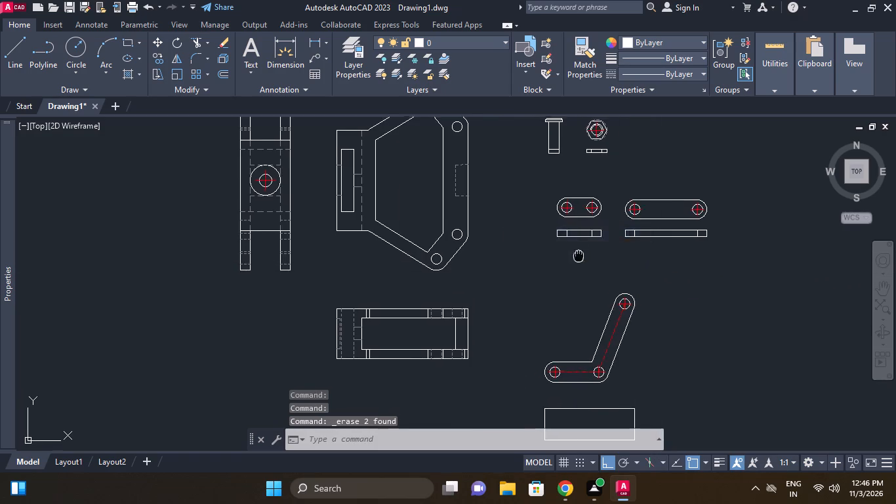
{"action": "middle_click_drag", "start_coordinate": [584, 240], "coordinate": [590, 222]}
{"action": "middle_click_drag", "start_coordinate": [607, 308], "coordinate": [598, 228]}
{"action": "scroll", "coordinate": [597, 289], "scroll_direction": "up", "scroll_amount": 1}
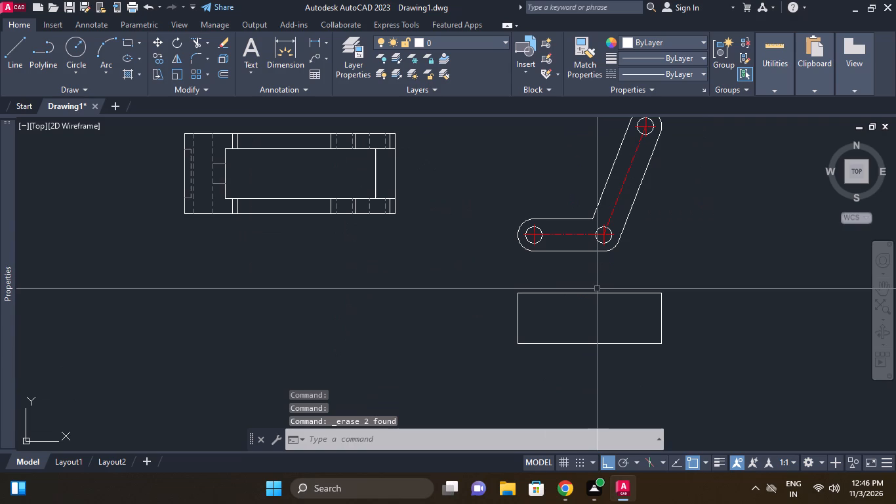
{"action": "middle_click_drag", "start_coordinate": [597, 289], "coordinate": [613, 285]}
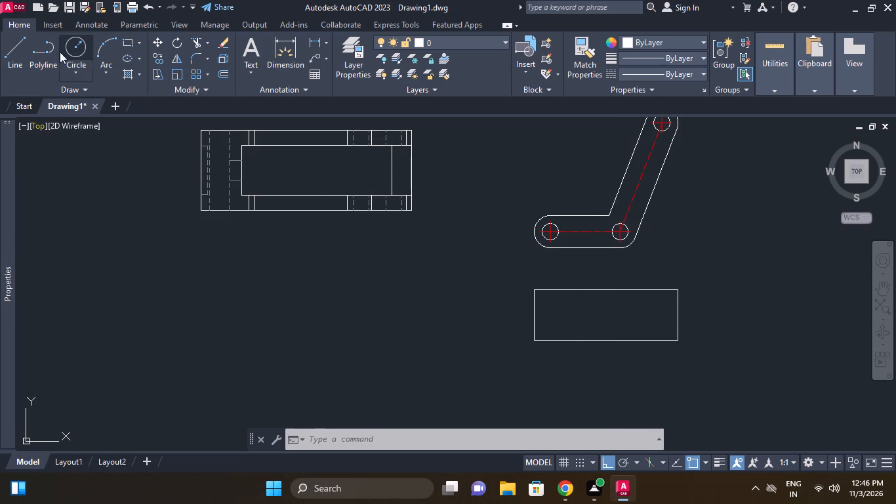
{"action": "left_click", "coordinate": [16, 45]}
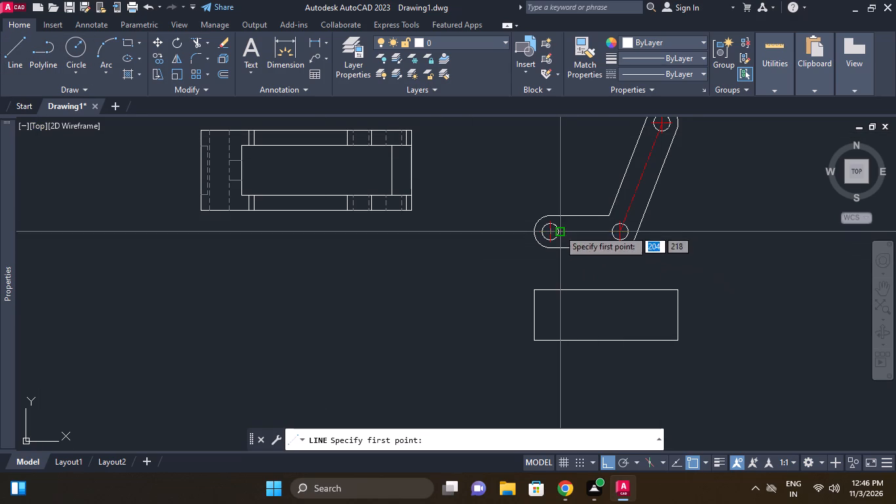
{"action": "scroll", "coordinate": [558, 243], "scroll_direction": "up", "scroll_amount": 1}
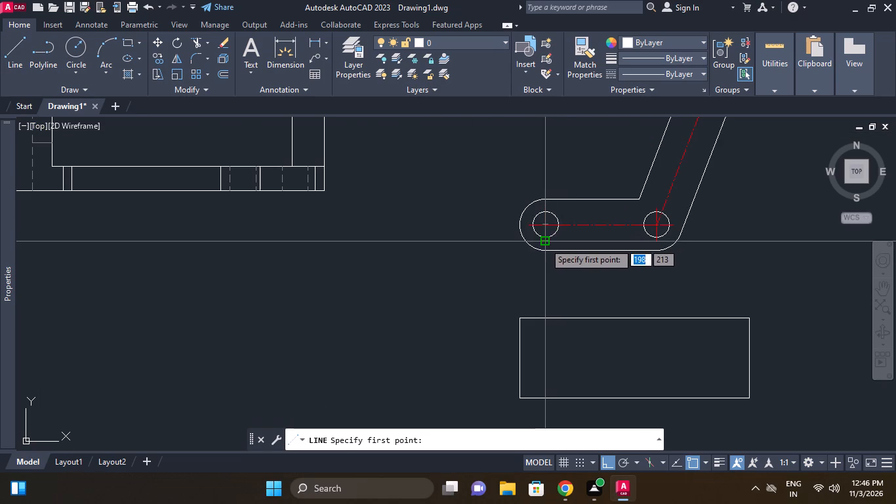
{"action": "left_click", "coordinate": [544, 243]}
{"action": "middle_click_drag", "start_coordinate": [558, 322], "coordinate": [556, 296]}
{"action": "left_click", "coordinate": [552, 413]}
{"action": "scroll", "coordinate": [571, 358], "scroll_direction": "up", "scroll_amount": 1}
{"action": "right_click", "coordinate": [583, 320]}
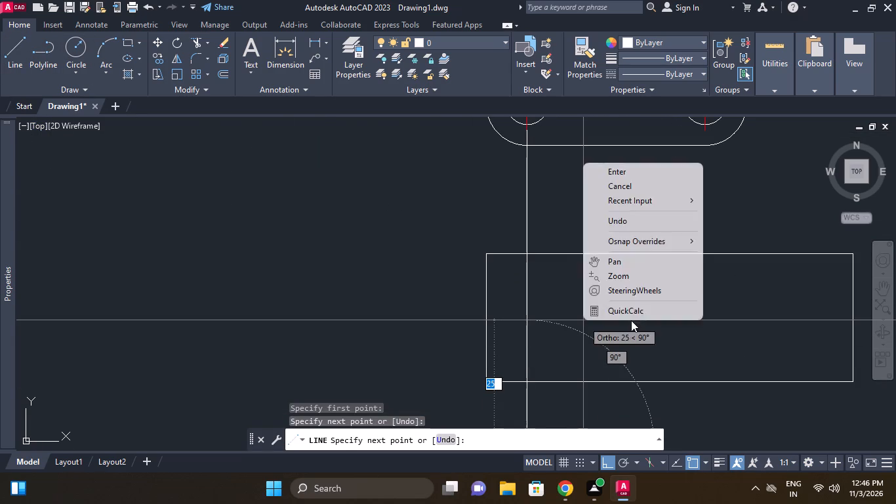
{"action": "left_click", "coordinate": [628, 172]}
Draw a vertical projection line from the upper rounded end's tangent point with the inner sloped edge down past the rectangle.
{"action": "right_click", "coordinate": [654, 190]}
{"action": "left_click", "coordinate": [686, 196]}
{"action": "scroll", "coordinate": [687, 202], "scroll_direction": "down", "scroll_amount": 2}
{"action": "middle_click_drag", "start_coordinate": [687, 205], "coordinate": [656, 277]}
{"action": "middle_click_drag", "start_coordinate": [709, 245], "coordinate": [708, 270]}
{"action": "scroll", "coordinate": [709, 255], "scroll_direction": "down", "scroll_amount": 1}
{"action": "scroll", "coordinate": [701, 186], "scroll_direction": "up", "scroll_amount": 2}
{"action": "left_click", "coordinate": [689, 197]}
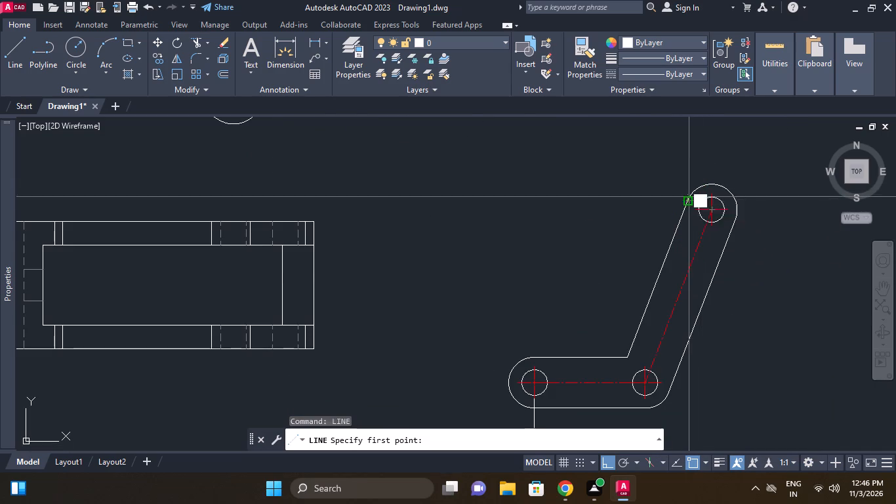
{"action": "middle_click_drag", "start_coordinate": [690, 284], "coordinate": [679, 186]}
{"action": "scroll", "coordinate": [679, 237], "scroll_direction": "down", "scroll_amount": 1}
{"action": "left_click", "coordinate": [678, 397]}
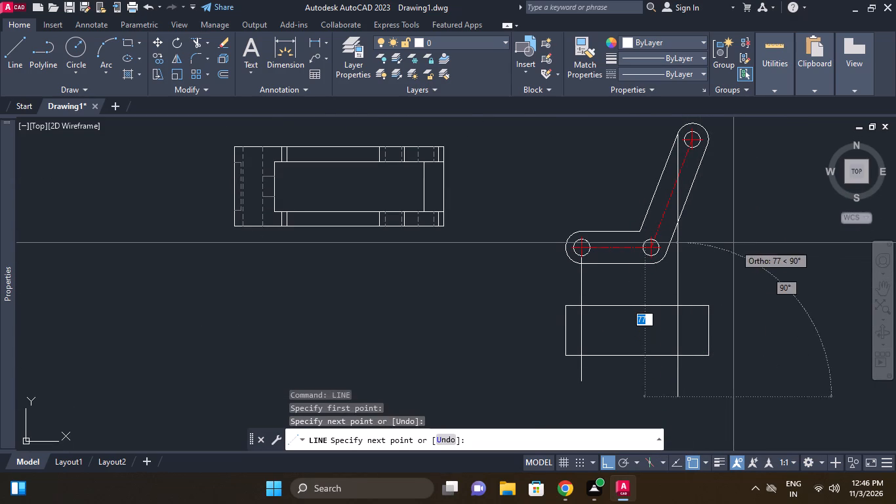
{"action": "right_click", "coordinate": [733, 243]}
{"action": "left_click", "coordinate": [773, 249]}
Draw a vertical projection line from the inner corner of the three-hole link's bend down past the rectangle.
{"action": "right_click", "coordinate": [735, 200]}
{"action": "left_click", "coordinate": [769, 203]}
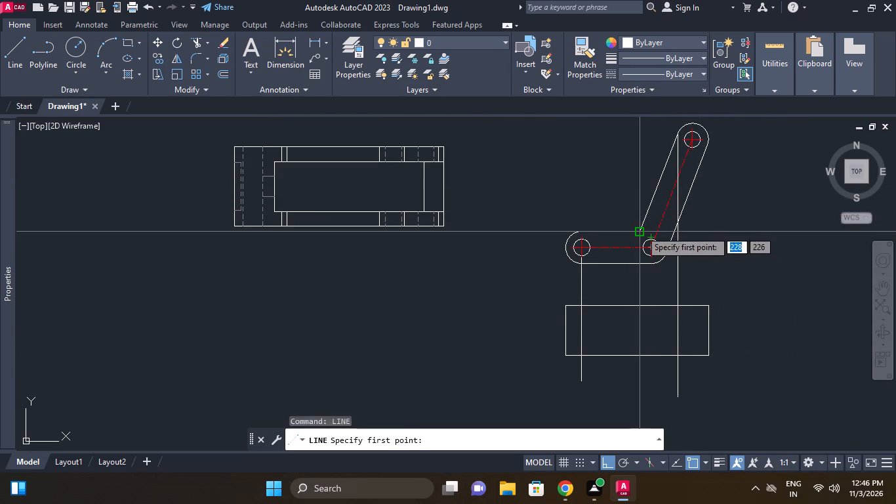
{"action": "left_click", "coordinate": [640, 230]}
{"action": "middle_click_drag", "start_coordinate": [622, 367], "coordinate": [622, 329]}
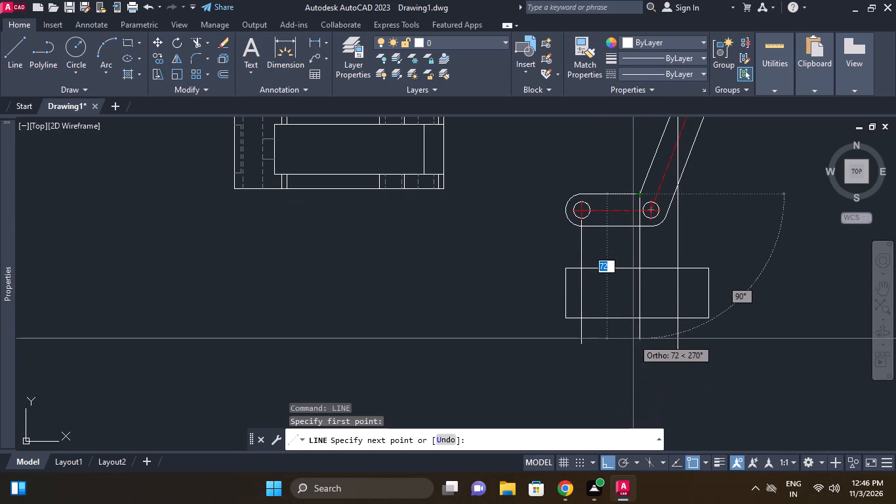
{"action": "left_click", "coordinate": [633, 339]}
{"action": "right_click", "coordinate": [737, 206]}
{"action": "left_click", "coordinate": [763, 219]}
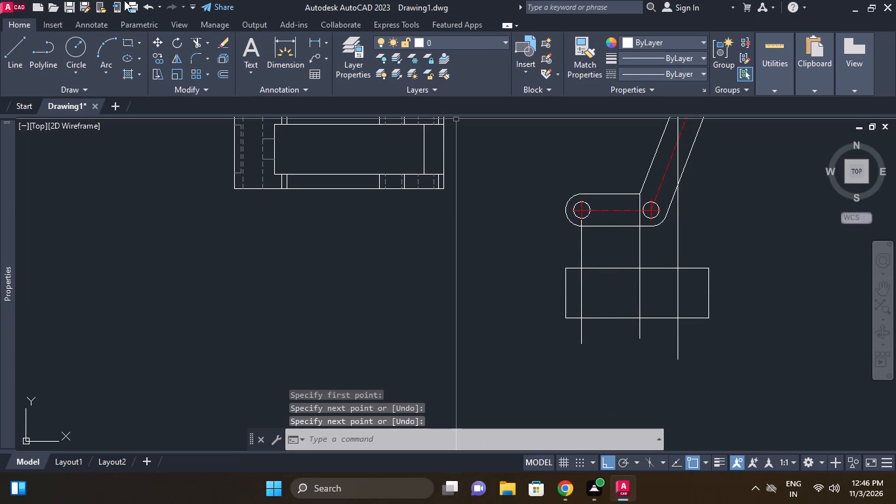
Trim the three projection lines below the rectangle and in the gap between the rectangle and the link.
{"action": "left_click", "coordinate": [197, 43]}
{"action": "right_click", "coordinate": [432, 248]}
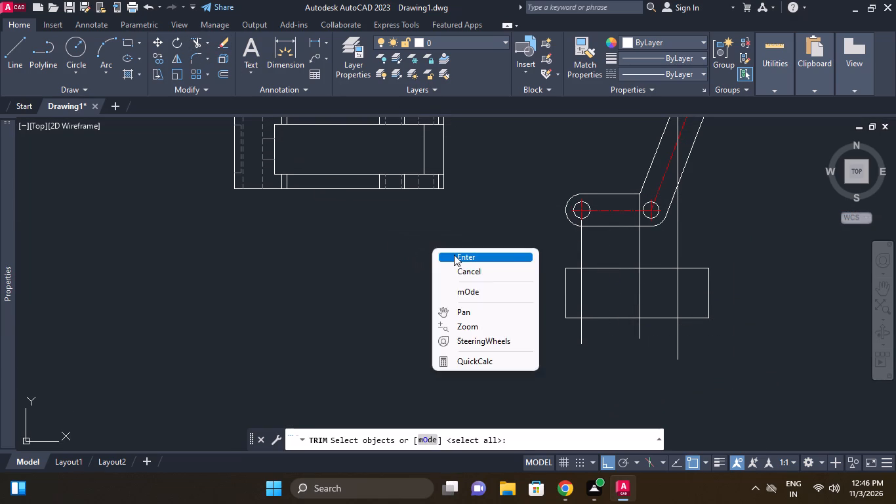
{"action": "left_click", "coordinate": [454, 255]}
{"action": "scroll", "coordinate": [580, 272], "scroll_direction": "up", "scroll_amount": 1}
{"action": "left_click", "coordinate": [582, 256]}
{"action": "middle_click_drag", "start_coordinate": [595, 271], "coordinate": [594, 233]}
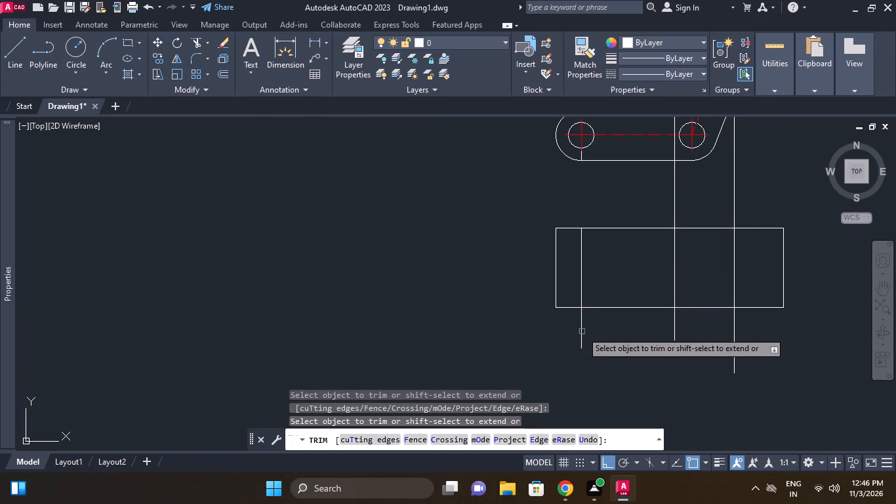
{"action": "left_click", "coordinate": [582, 331]}
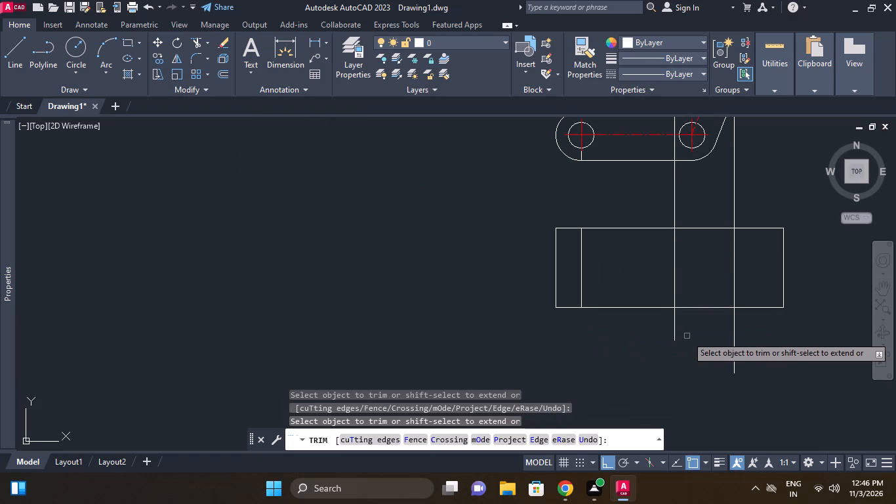
{"action": "left_click", "coordinate": [676, 325]}
{"action": "left_click", "coordinate": [740, 328]}
{"action": "left_click", "coordinate": [725, 320]}
{"action": "middle_click_drag", "start_coordinate": [734, 190], "coordinate": [715, 286]}
{"action": "left_click", "coordinate": [722, 278]}
{"action": "left_click", "coordinate": [702, 279]}
{"action": "left_click", "coordinate": [657, 284]}
{"action": "left_click", "coordinate": [621, 276]}
{"action": "left_click", "coordinate": [649, 283]}
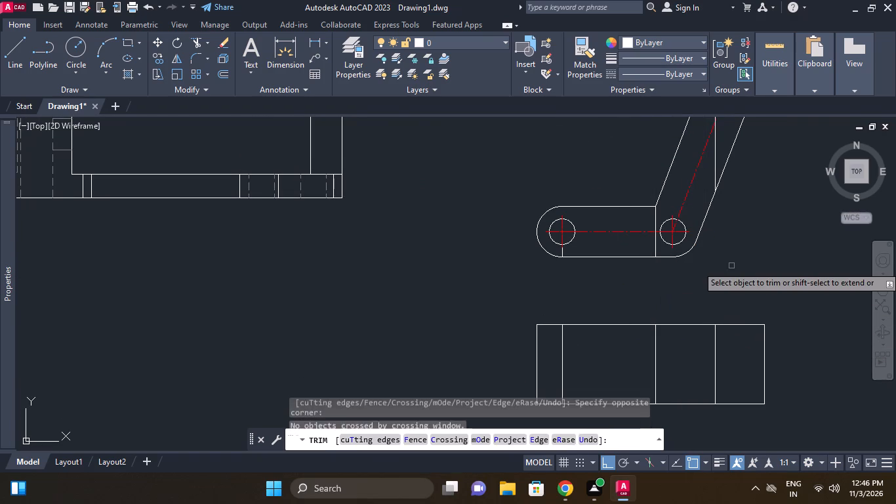
{"action": "right_click", "coordinate": [731, 266]}
{"action": "left_click", "coordinate": [776, 43]}
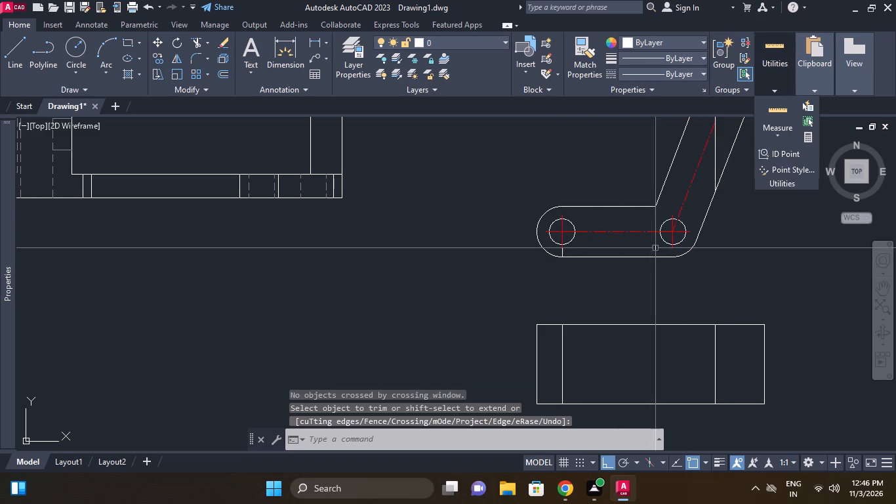
Erase the three leftover vertical projection segments inside the three-hole link: below the end hole, at the bend, and in the sloped arm.
{"action": "scroll", "coordinate": [565, 259], "scroll_direction": "up", "scroll_amount": 2}
{"action": "left_click", "coordinate": [560, 243]}
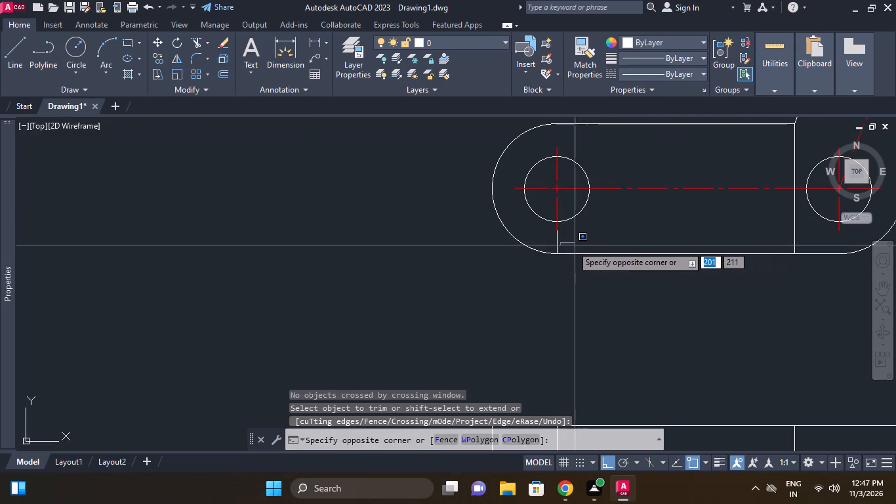
{"action": "left_click", "coordinate": [554, 242]}
{"action": "middle_click_drag", "start_coordinate": [611, 243], "coordinate": [517, 268]}
{"action": "scroll", "coordinate": [564, 261], "scroll_direction": "down", "scroll_amount": 1}
{"action": "scroll", "coordinate": [634, 262], "scroll_direction": "up", "scroll_amount": 1}
{"action": "left_click", "coordinate": [644, 259]}
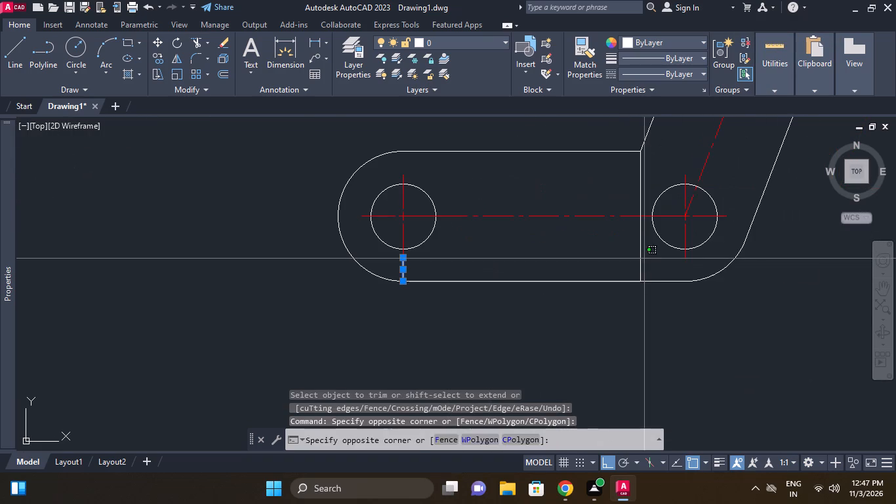
{"action": "left_click", "coordinate": [637, 252]}
{"action": "middle_click_drag", "start_coordinate": [631, 253], "coordinate": [606, 349]}
{"action": "middle_click_drag", "start_coordinate": [708, 190], "coordinate": [681, 235]}
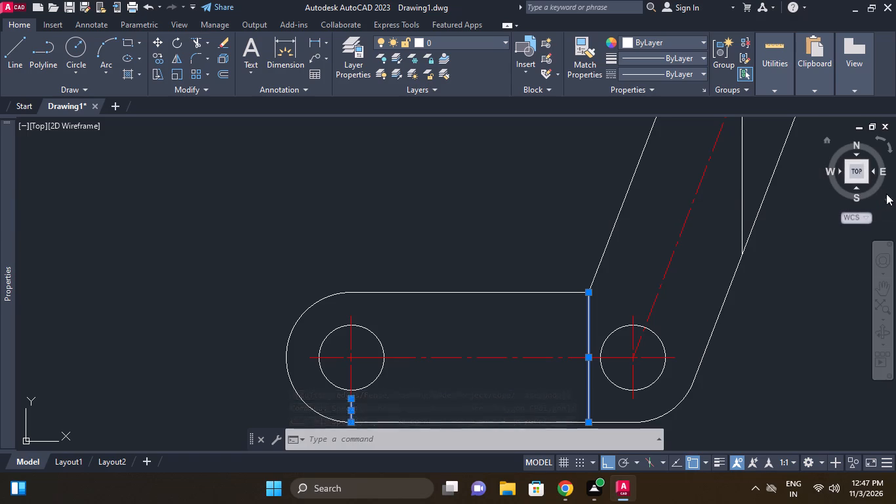
{"action": "scroll", "coordinate": [892, 194], "scroll_direction": "up", "scroll_amount": 1}
{"action": "scroll", "coordinate": [889, 277], "scroll_direction": "down", "scroll_amount": 3}
{"action": "middle_click_drag", "start_coordinate": [874, 314], "coordinate": [851, 375]}
{"action": "scroll", "coordinate": [817, 284], "scroll_direction": "up", "scroll_amount": 1}
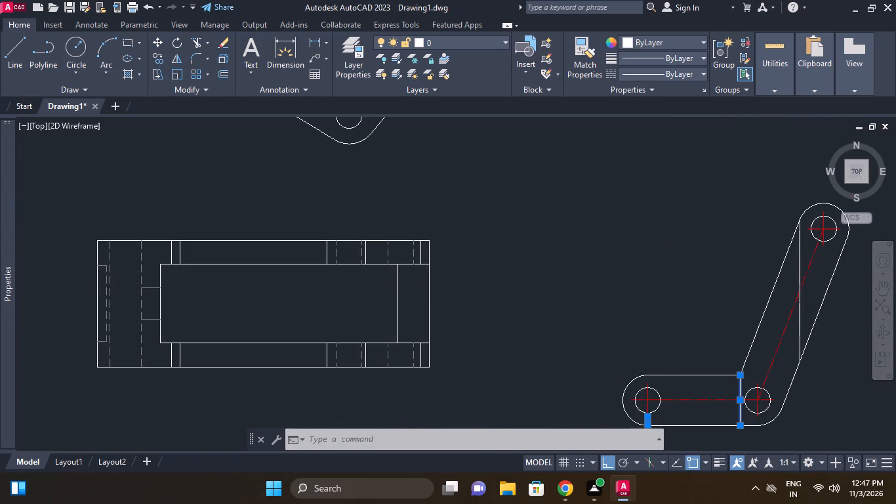
{"action": "middle_click_drag", "start_coordinate": [799, 311], "coordinate": [774, 303]}
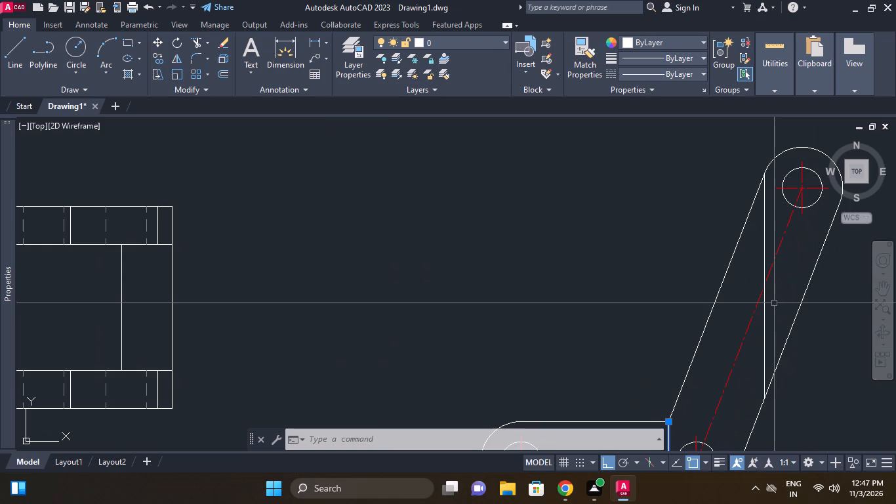
{"action": "left_click", "coordinate": [763, 310]}
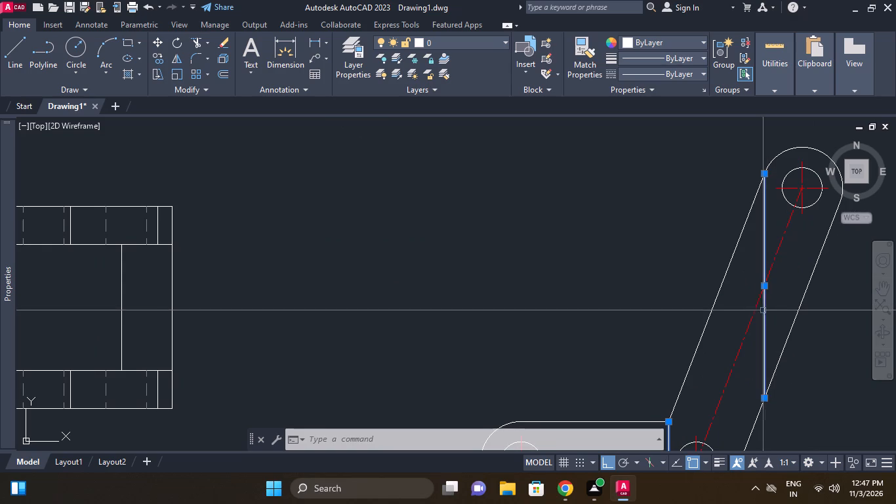
{"action": "right_click", "coordinate": [615, 192]}
{"action": "left_click", "coordinate": [664, 231]}
Offset the left edge of the rectangle below the three-hole link inward by 25.15.
{"action": "middle_click_drag", "start_coordinate": [666, 241], "coordinate": [645, 201]}
{"action": "scroll", "coordinate": [659, 238], "scroll_direction": "down", "scroll_amount": 1}
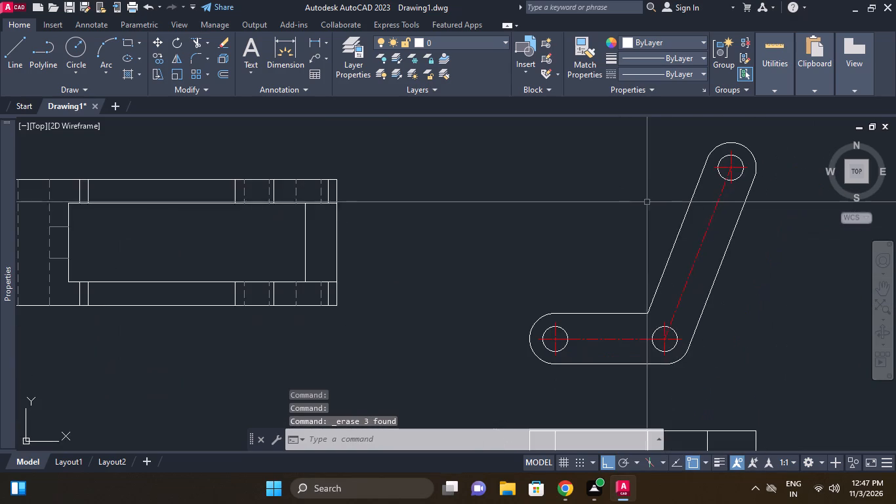
{"action": "middle_click_drag", "start_coordinate": [649, 226], "coordinate": [649, 207]}
{"action": "middle_click_drag", "start_coordinate": [657, 231], "coordinate": [658, 212]}
{"action": "middle_click_drag", "start_coordinate": [754, 283], "coordinate": [756, 245]}
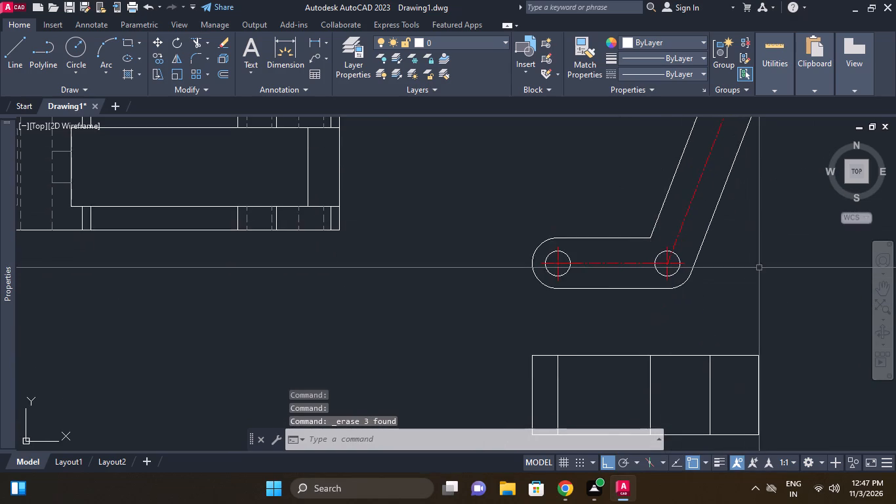
{"action": "scroll", "coordinate": [757, 264], "scroll_direction": "down", "scroll_amount": 1}
{"action": "middle_click", "coordinate": [756, 253]}
{"action": "middle_click_drag", "start_coordinate": [752, 298], "coordinate": [747, 257]}
{"action": "scroll", "coordinate": [736, 319], "scroll_direction": "up", "scroll_amount": 1}
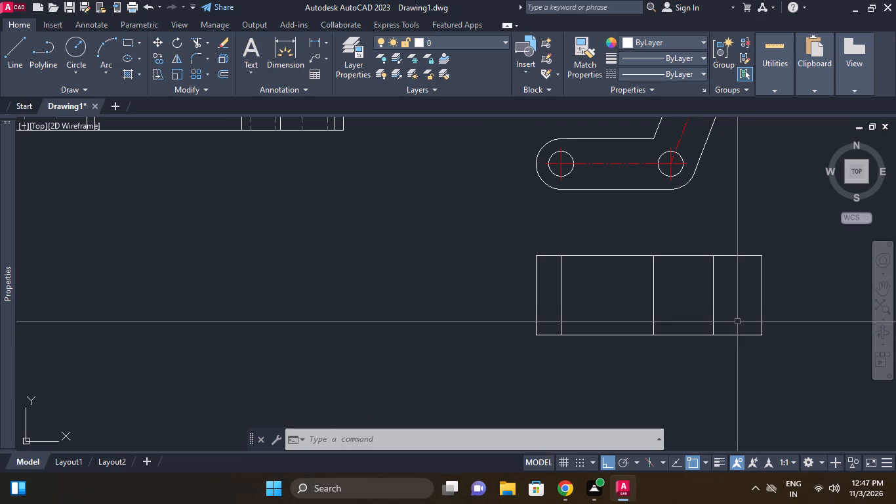
{"action": "left_click", "coordinate": [230, 72]}
{"action": "type", "text": "25."}
{"action": "type", "text": "14"}
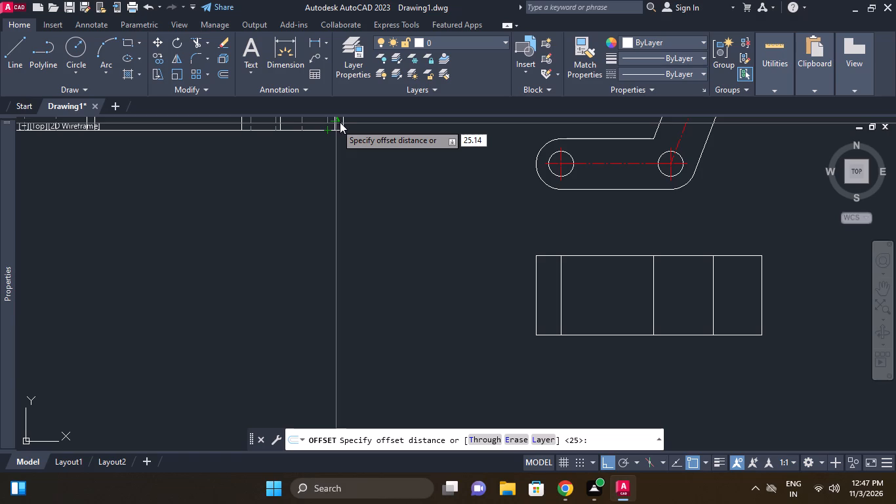
{"action": "key", "text": "BackSpace"}
{"action": "key", "text": "5"}
{"action": "key", "text": "Return"}
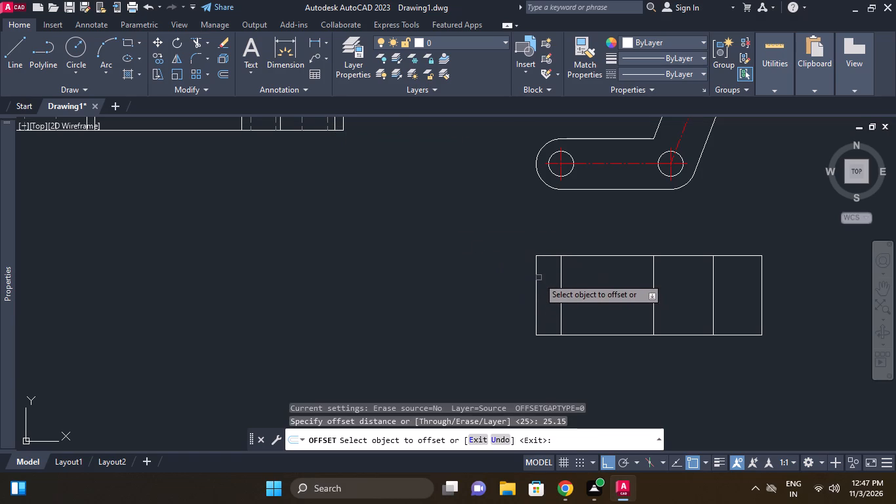
{"action": "left_click", "coordinate": [539, 278]}
{"action": "left_click", "coordinate": [537, 269]}
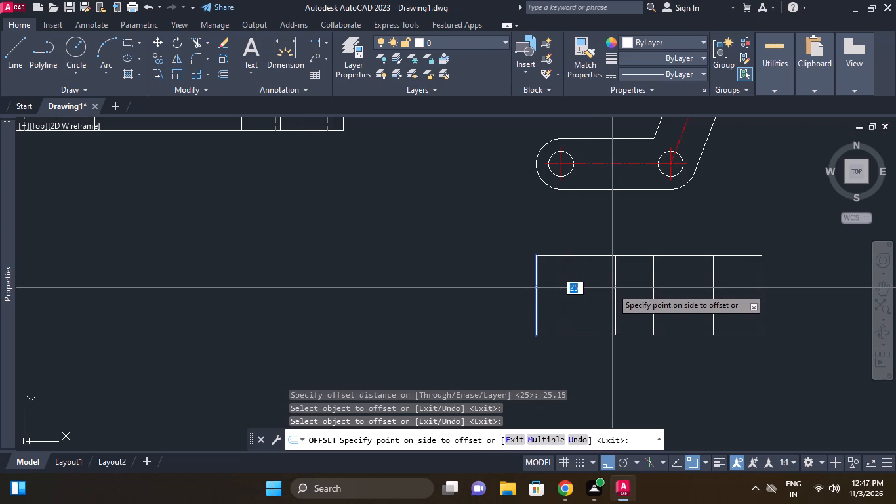
{"action": "left_click", "coordinate": [612, 288]}
{"action": "right_click", "coordinate": [608, 276]}
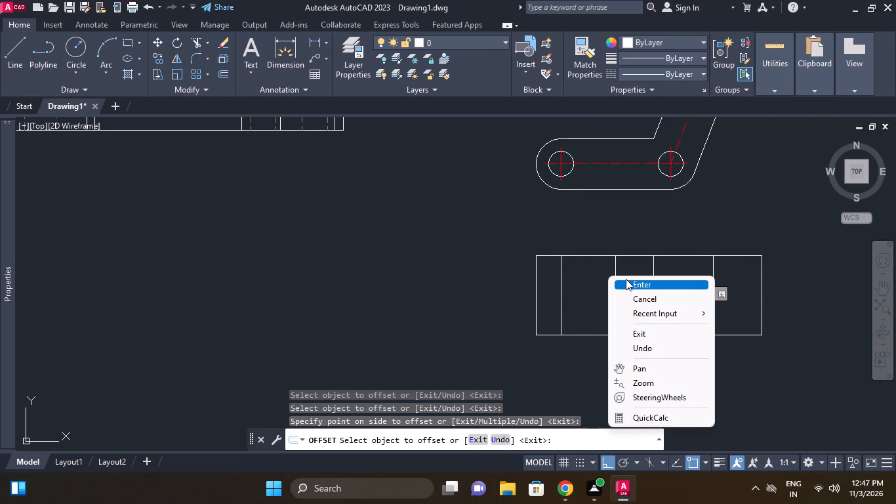
{"action": "left_click", "coordinate": [626, 279]}
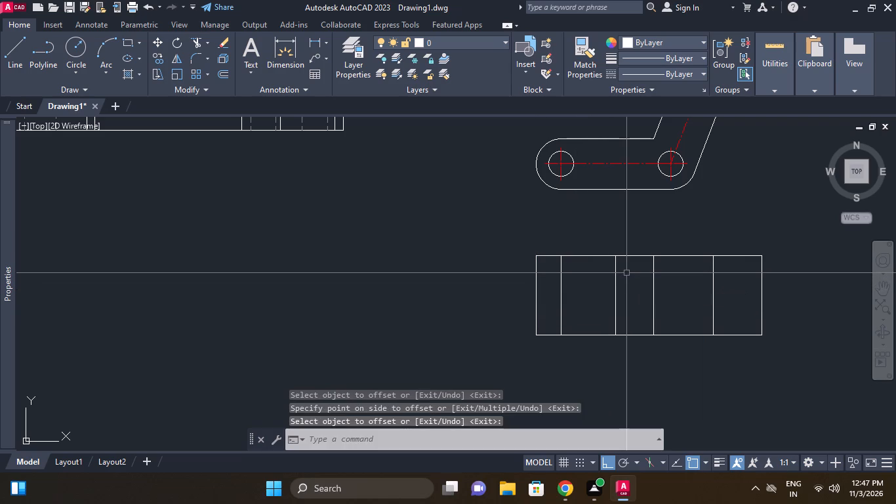
Draw a horizontal line from the midpoint of the rectangle's left edge to the midpoint of the offset vertical line.
{"action": "key", "text": "l"}
{"action": "key", "text": "space"}
{"action": "left_click", "coordinate": [539, 295]}
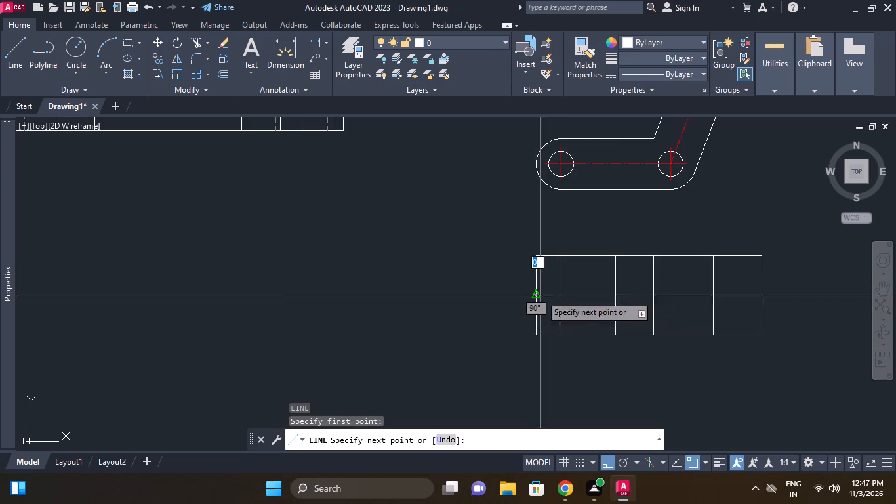
{"action": "left_click", "coordinate": [617, 295]}
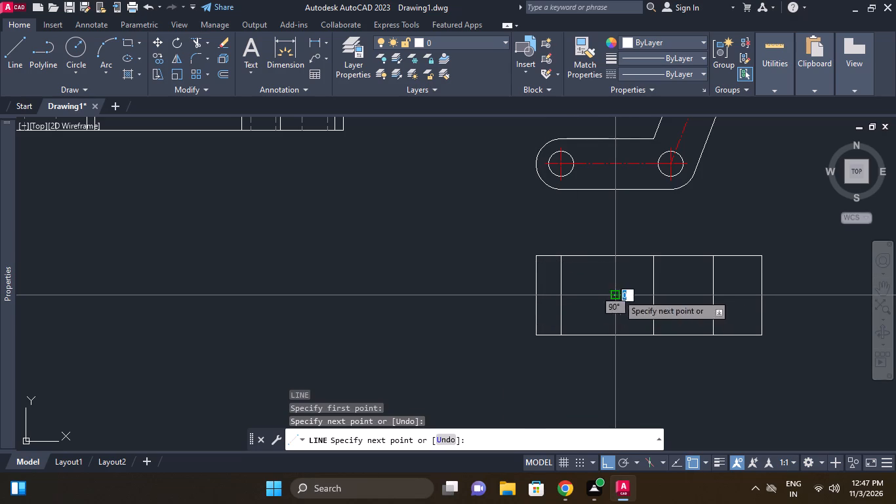
{"action": "right_click", "coordinate": [640, 271]}
{"action": "left_click", "coordinate": [653, 277]}
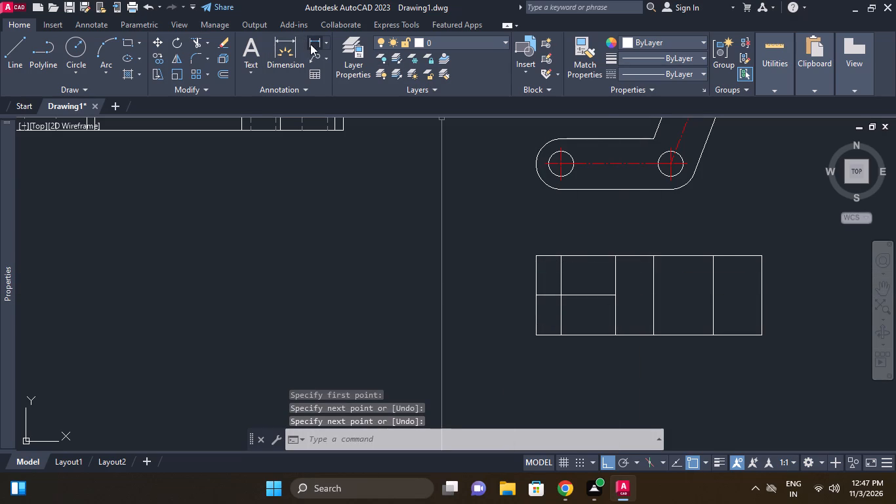
Check the length of the new horizontal middle line with a linear dimension preview.
{"action": "left_click", "coordinate": [310, 44]}
{"action": "key", "text": "space"}
{"action": "left_click", "coordinate": [601, 295]}
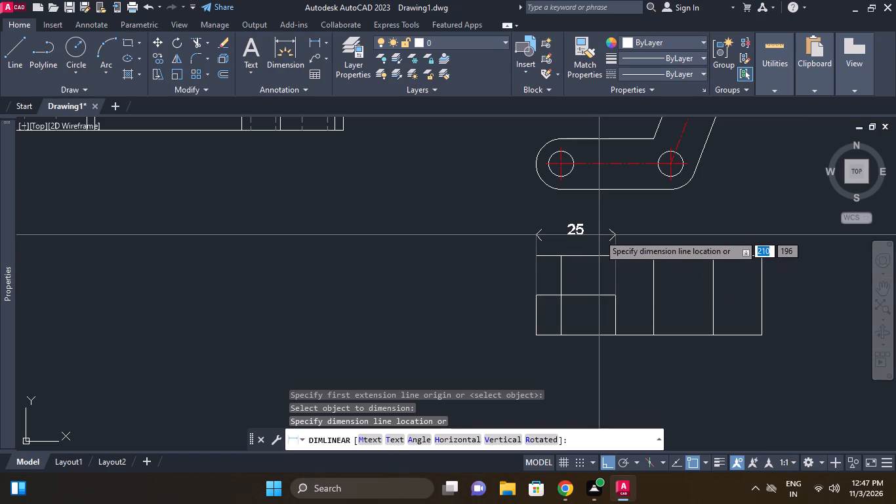
{"action": "key", "text": "Escape"}
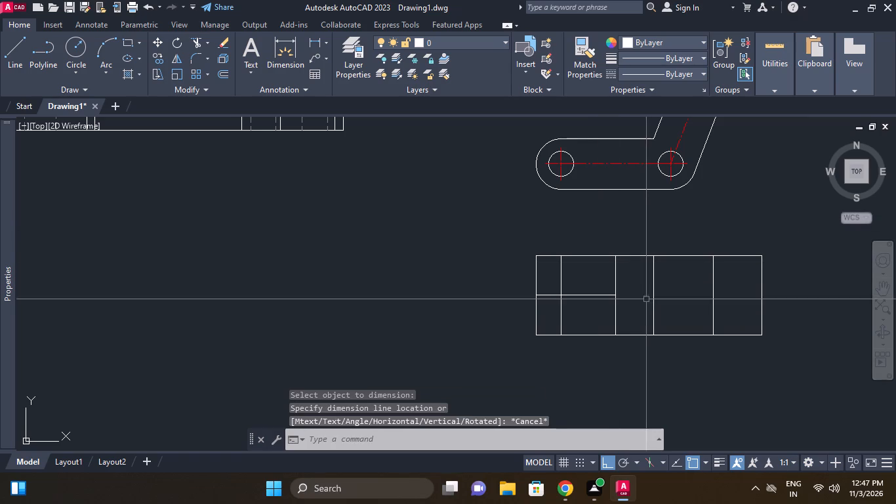
Offset the horizontal middle line by 2.5 to both sides, above and below.
{"action": "key", "text": "o"}
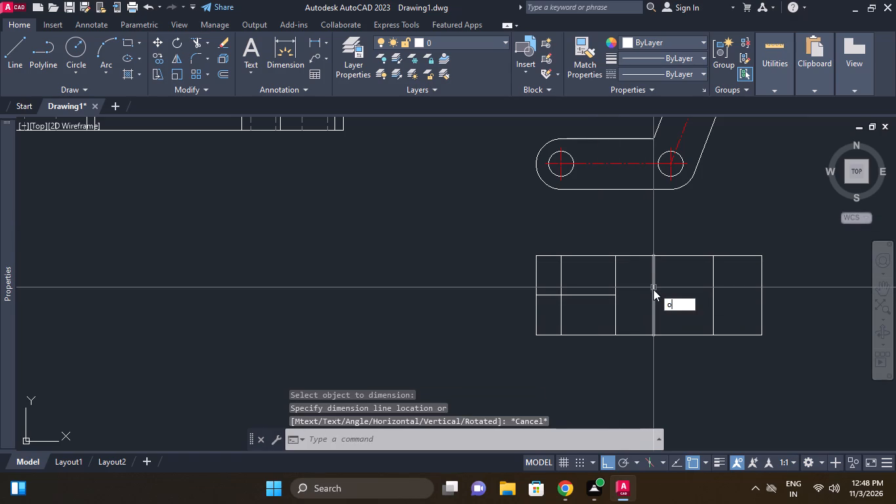
{"action": "key", "text": "space"}
{"action": "key", "text": "2"}
{"action": "type", "text": ".5"}
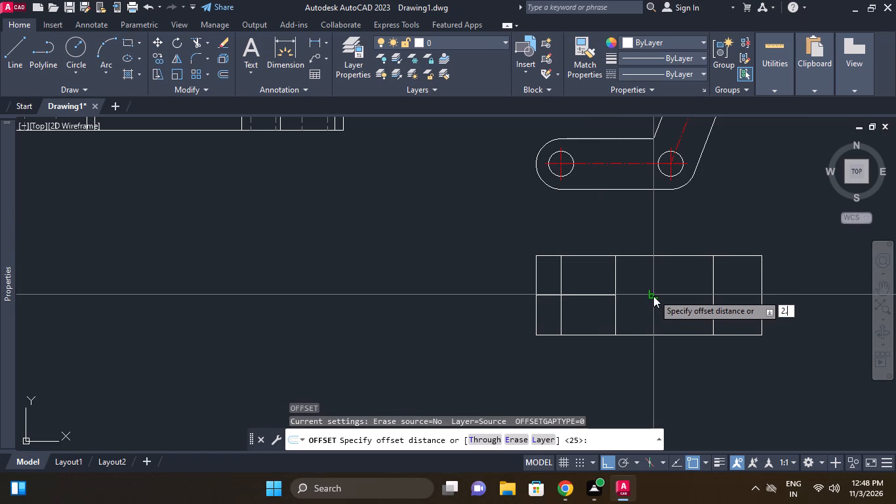
{"action": "key", "text": "Return"}
{"action": "left_click", "coordinate": [607, 297]}
{"action": "left_click", "coordinate": [605, 305]}
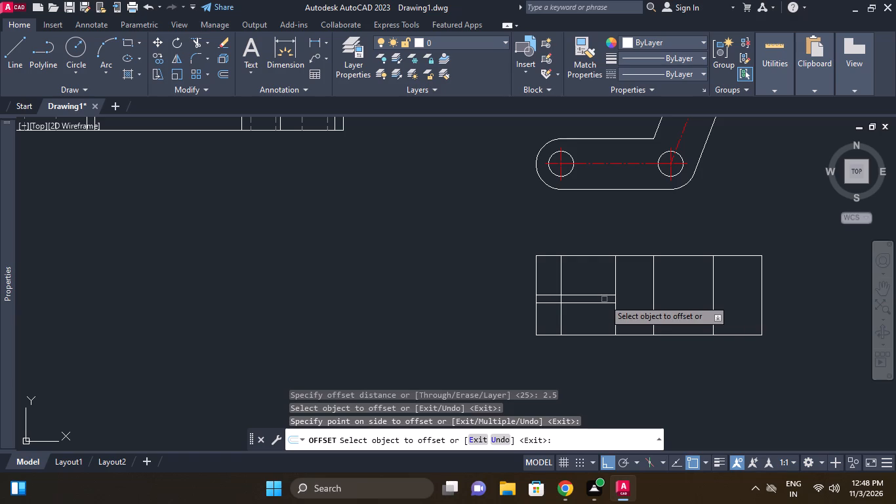
{"action": "left_click", "coordinate": [604, 297]}
{"action": "left_click", "coordinate": [605, 286]}
{"action": "right_click", "coordinate": [606, 275]}
{"action": "left_click", "coordinate": [620, 277]}
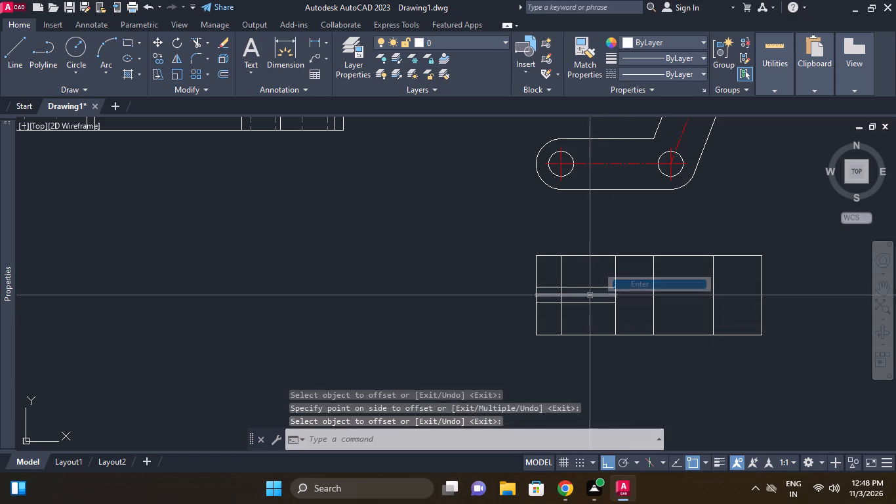
Erase the original horizontal line midway between the two offset lines.
{"action": "left_click", "coordinate": [589, 296]}
{"action": "right_click", "coordinate": [588, 265]}
{"action": "left_click", "coordinate": [636, 217]}
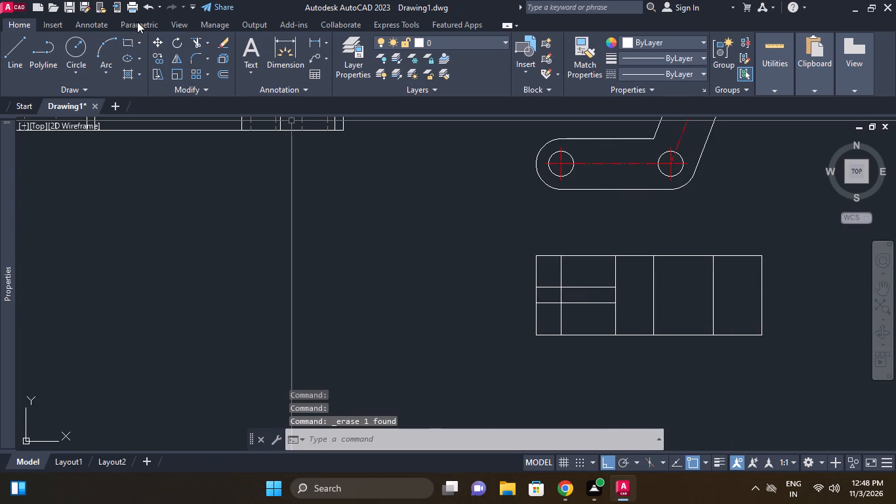
Trim the vertical lines between the two offset lines and the slot-end line above and below them, leaving an open-ended slot in the rectangle.
{"action": "left_click", "coordinate": [195, 43]}
{"action": "right_click", "coordinate": [283, 238]}
{"action": "left_click", "coordinate": [319, 245]}
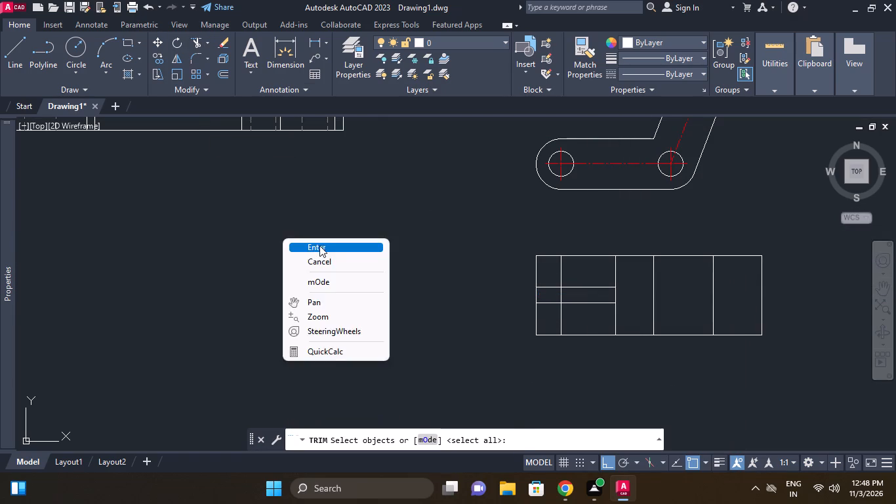
{"action": "scroll", "coordinate": [548, 299], "scroll_direction": "up", "scroll_amount": 1}
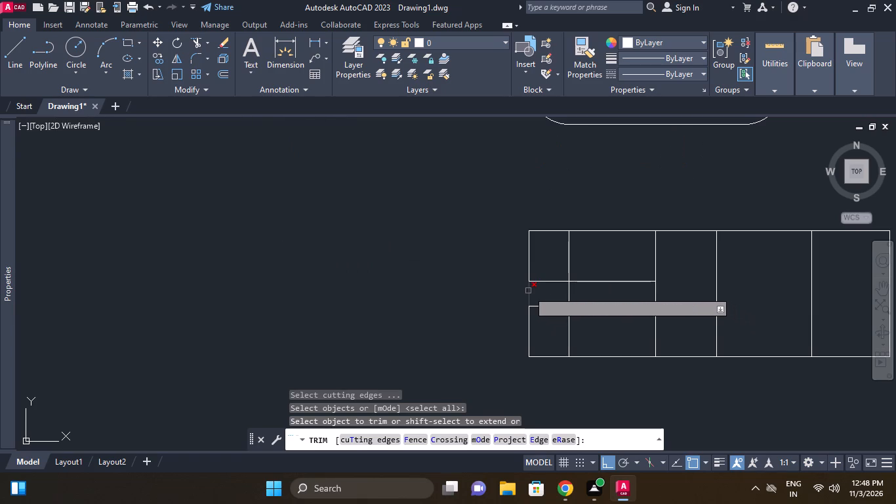
{"action": "left_click", "coordinate": [528, 291]}
{"action": "left_click", "coordinate": [569, 294]}
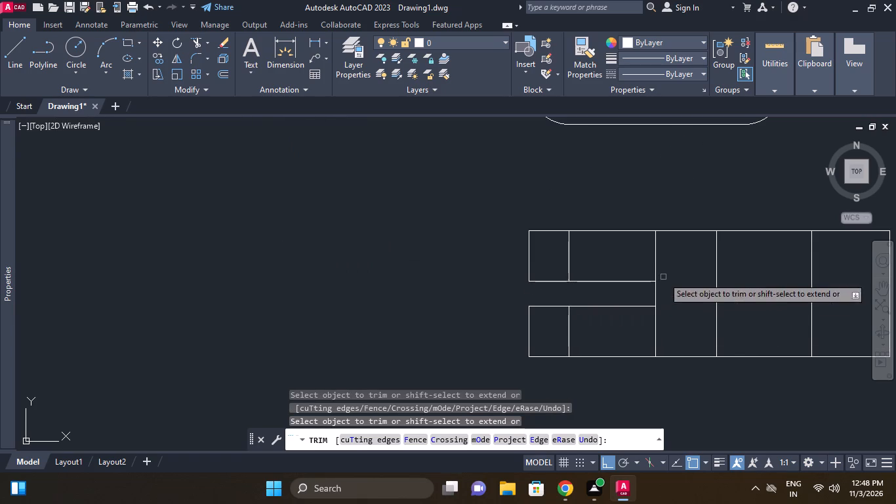
{"action": "left_click", "coordinate": [655, 258]}
{"action": "left_click", "coordinate": [656, 336]}
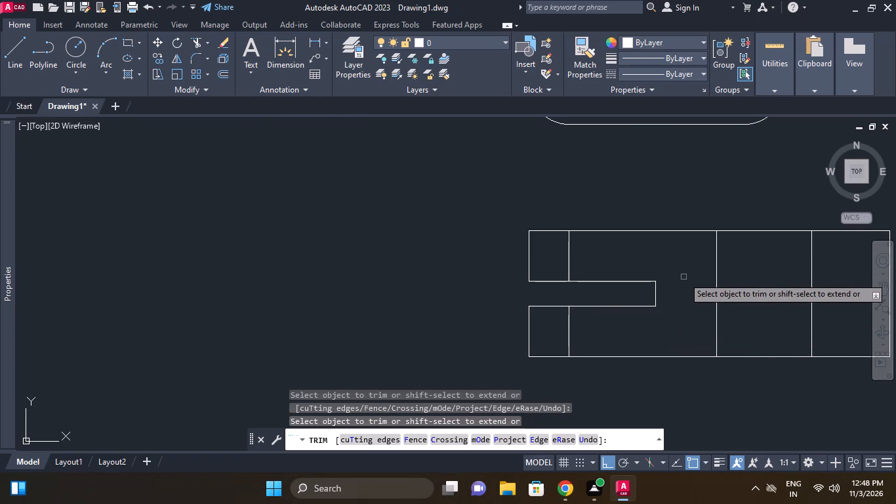
{"action": "middle_click_drag", "start_coordinate": [683, 276], "coordinate": [670, 280]}
{"action": "scroll", "coordinate": [670, 280], "scroll_direction": "down", "scroll_amount": 1}
{"action": "middle_click_drag", "start_coordinate": [653, 285], "coordinate": [601, 285]}
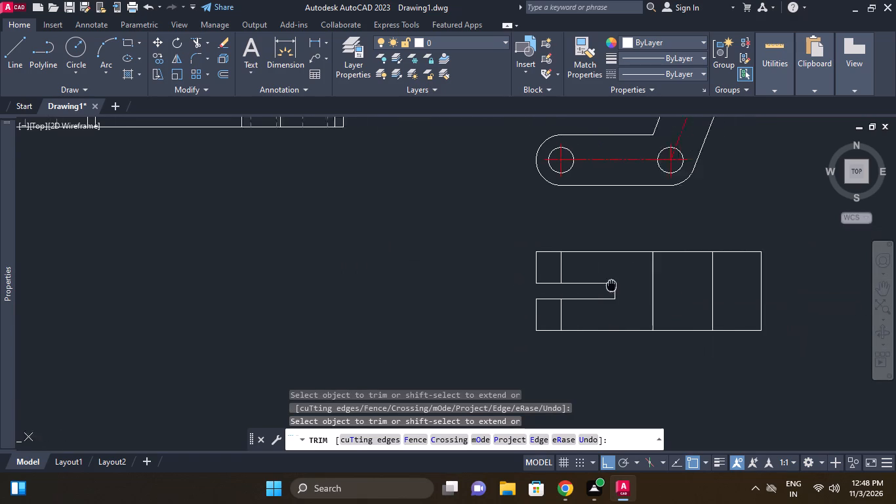
{"action": "middle_click_drag", "start_coordinate": [601, 285], "coordinate": [587, 287]}
{"action": "scroll", "coordinate": [601, 294], "scroll_direction": "down", "scroll_amount": 1}
{"action": "middle_click", "coordinate": [603, 294]}
{"action": "right_click", "coordinate": [670, 255]}
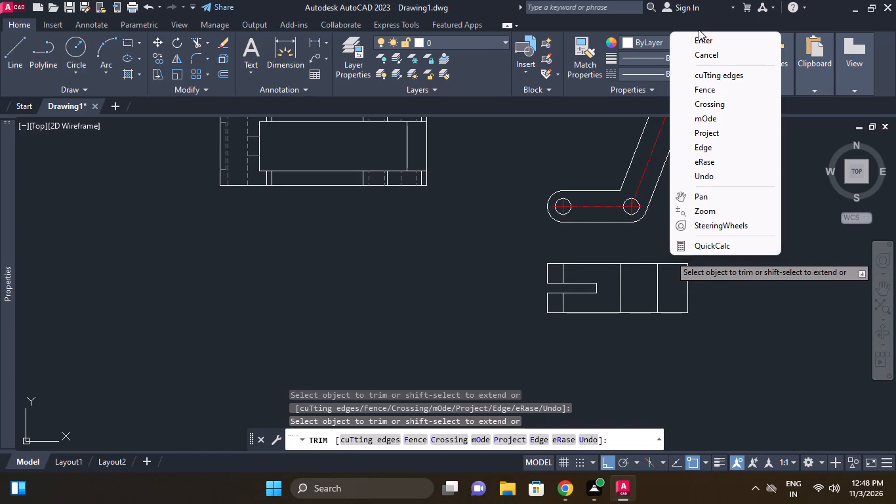
{"action": "left_click", "coordinate": [699, 45]}
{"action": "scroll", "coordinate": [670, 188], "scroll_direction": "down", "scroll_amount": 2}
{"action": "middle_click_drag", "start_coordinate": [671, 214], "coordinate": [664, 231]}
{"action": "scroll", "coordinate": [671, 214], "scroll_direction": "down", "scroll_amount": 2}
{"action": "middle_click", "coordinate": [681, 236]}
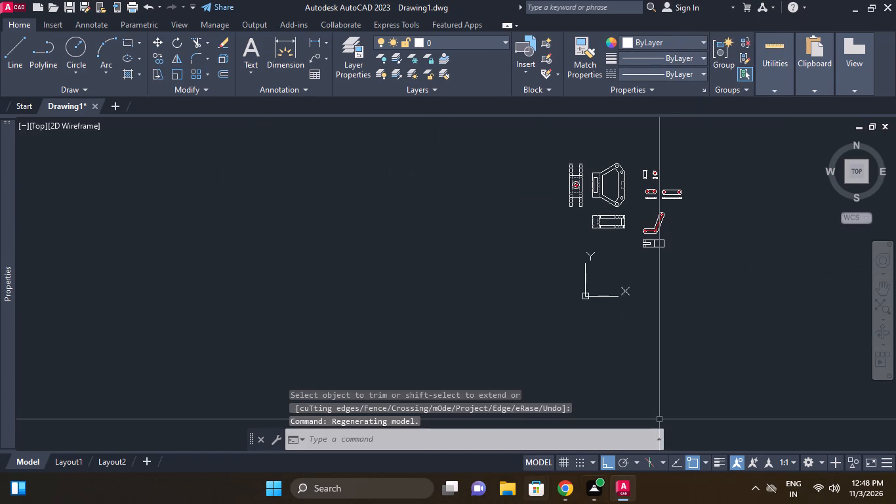
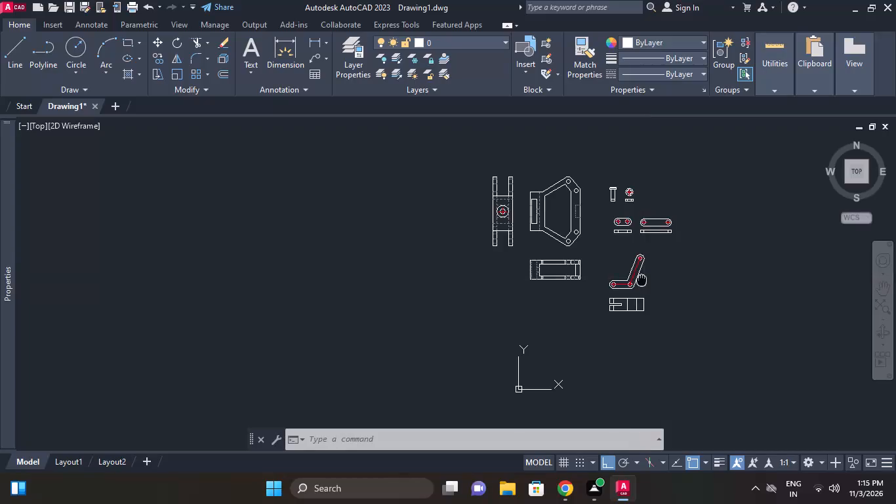
Draw a 15-unit horizontal line in the empty space beside the three-hole angled link.
{"action": "scroll", "coordinate": [611, 282], "scroll_direction": "up", "scroll_amount": 1}
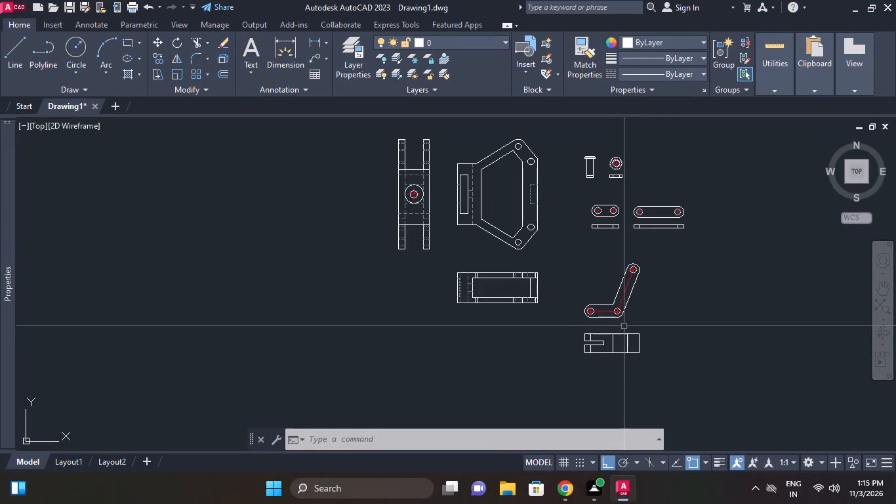
{"action": "middle_click", "coordinate": [624, 326]}
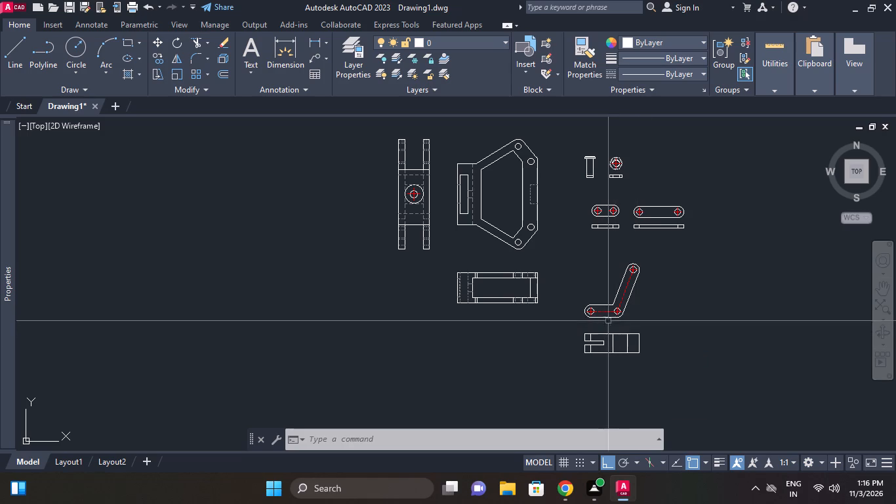
{"action": "left_click", "coordinate": [3, 62]}
{"action": "scroll", "coordinate": [704, 243], "scroll_direction": "up", "scroll_amount": 1}
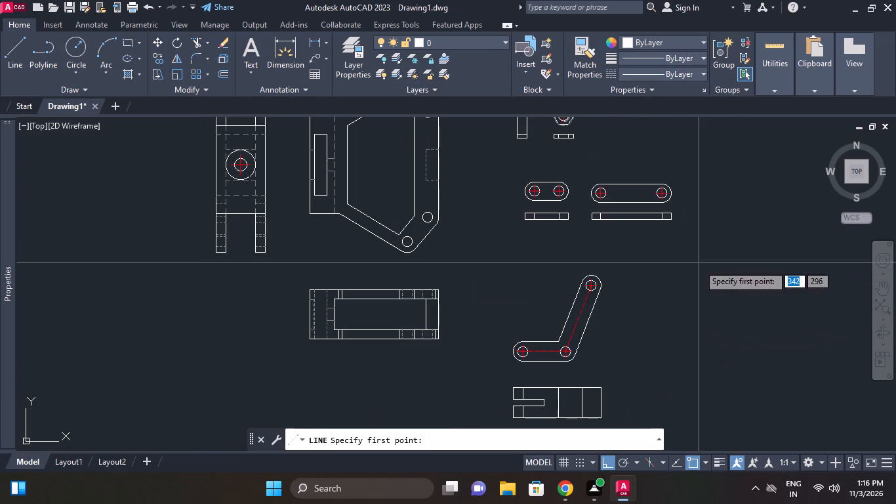
{"action": "middle_click_drag", "start_coordinate": [692, 311], "coordinate": [622, 286]}
{"action": "left_click", "coordinate": [616, 285]}
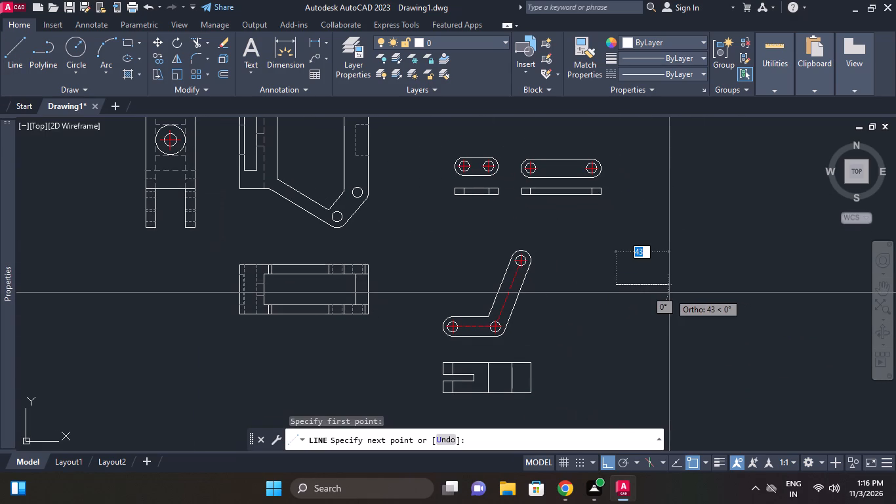
{"action": "type", "text": "15"}
{"action": "key", "text": "Return"}
{"action": "key", "text": "Return"}
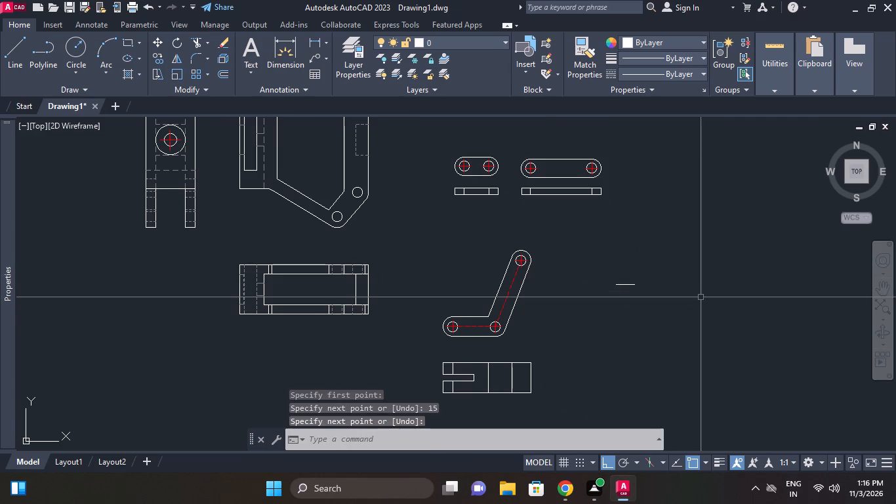
Offset the new 15-unit horizontal line downward by 3.
{"action": "scroll", "coordinate": [701, 297], "scroll_direction": "up", "scroll_amount": 1}
{"action": "left_click", "coordinate": [222, 73]}
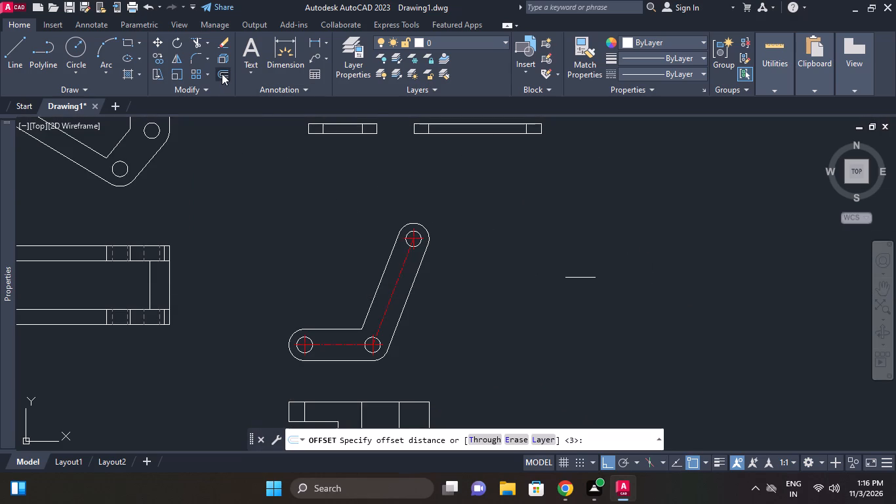
{"action": "key", "text": "3"}
{"action": "key", "text": "Return"}
{"action": "left_click", "coordinate": [579, 278]}
{"action": "left_click", "coordinate": [582, 298]}
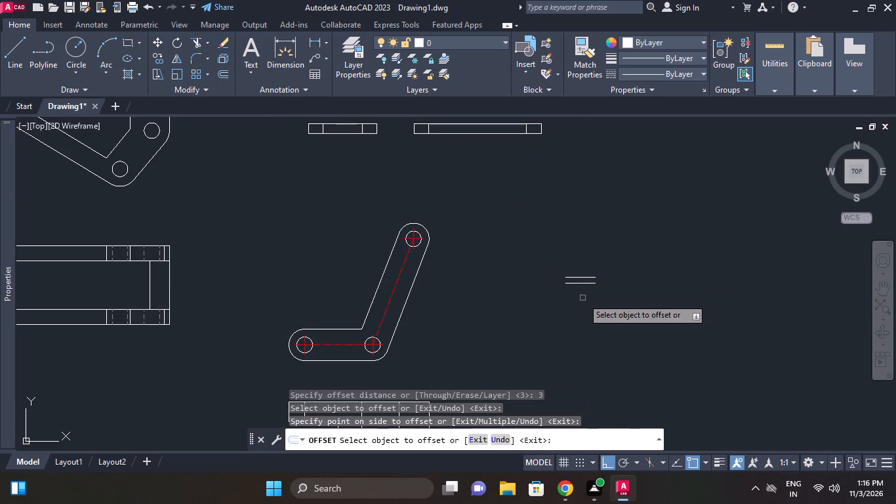
{"action": "right_click", "coordinate": [636, 245]}
{"action": "left_click", "coordinate": [653, 255]}
Close both ends of the two parallel lines with vertical lines, completing a 15 by 3 rectangle.
{"action": "scroll", "coordinate": [539, 283], "scroll_direction": "up", "scroll_amount": 1}
{"action": "left_click", "coordinate": [6, 57]}
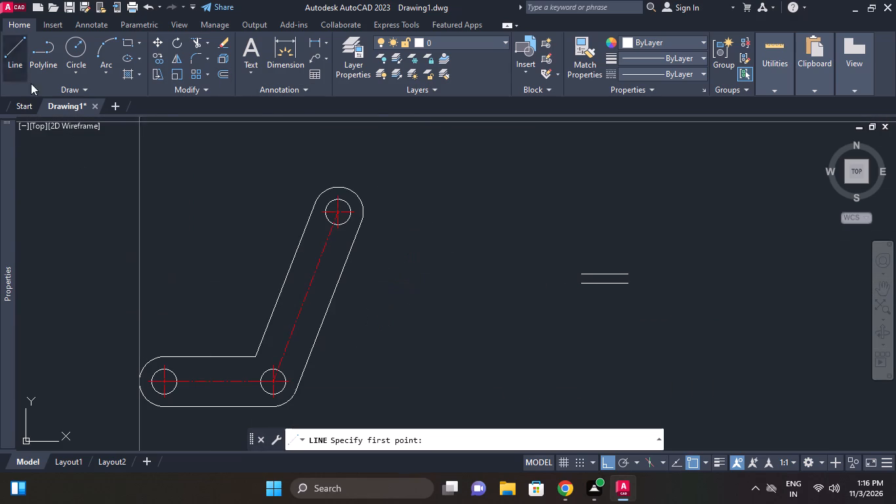
{"action": "scroll", "coordinate": [575, 297], "scroll_direction": "up", "scroll_amount": 3}
{"action": "left_click", "coordinate": [597, 243]}
{"action": "left_click", "coordinate": [596, 205]}
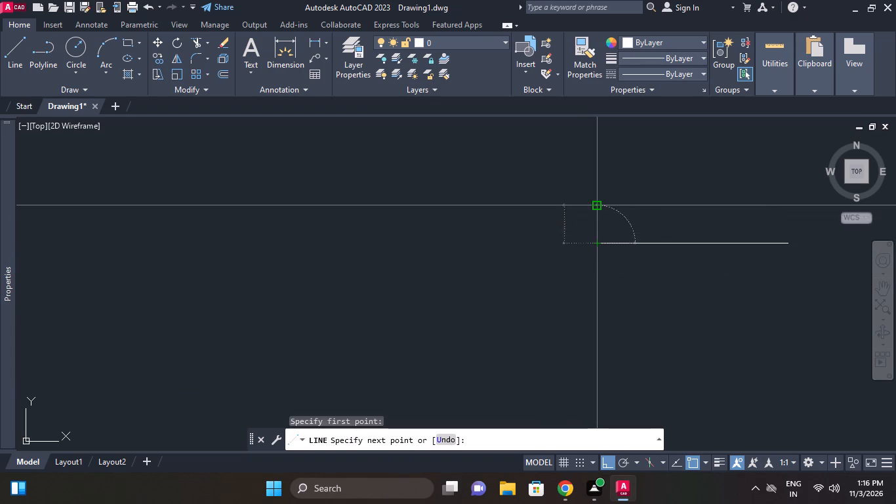
{"action": "right_click", "coordinate": [614, 181]}
{"action": "left_click", "coordinate": [628, 190]}
{"action": "right_click", "coordinate": [747, 205]}
{"action": "left_click", "coordinate": [769, 211]}
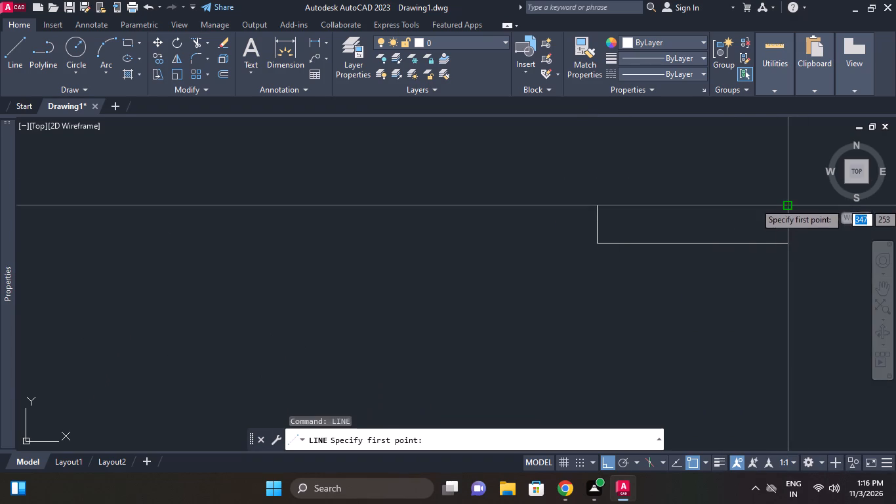
{"action": "left_click", "coordinate": [791, 203]}
{"action": "left_click", "coordinate": [786, 245]}
{"action": "right_click", "coordinate": [809, 228]}
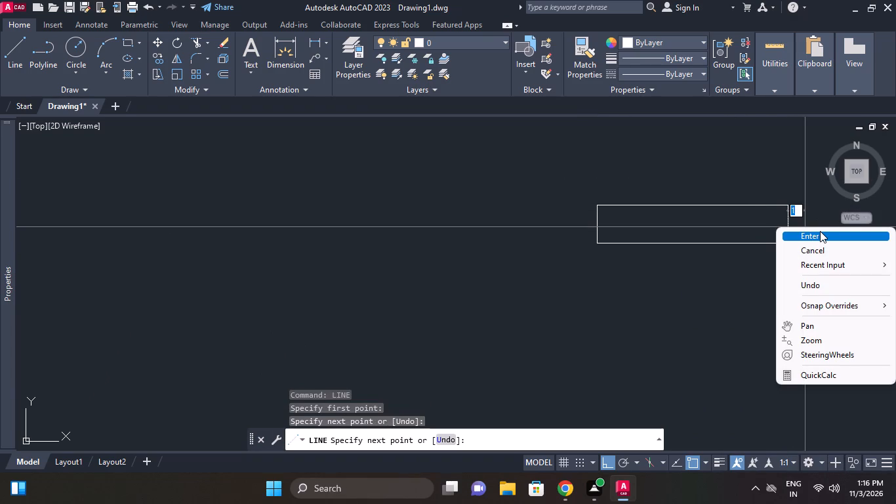
{"action": "left_click", "coordinate": [819, 236]}
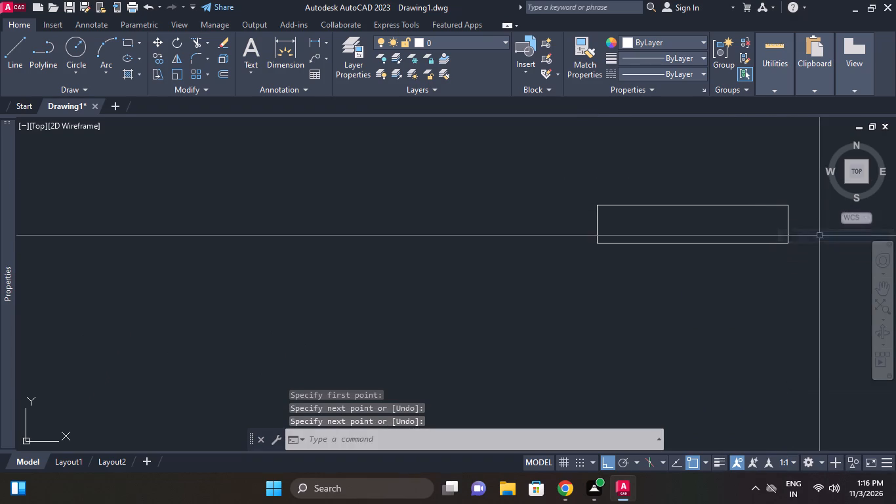
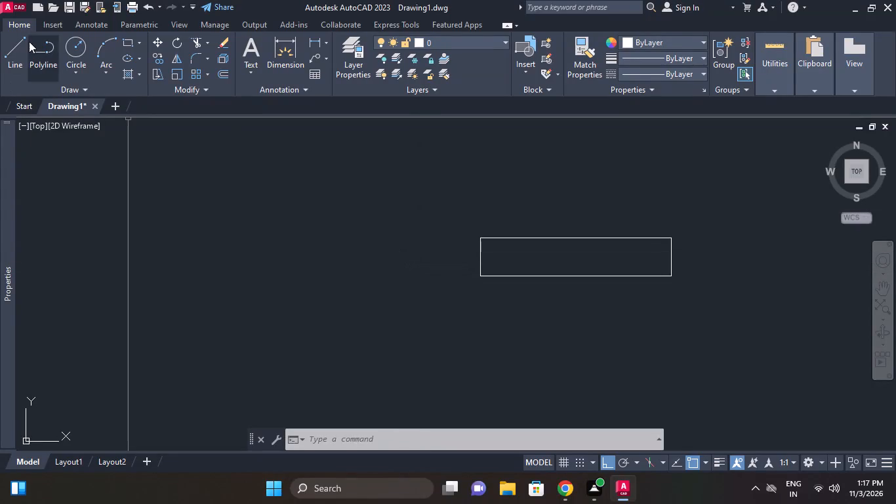
Offset the left, top and right edges of the 15 by 3 rectangle inward by 1.
{"action": "type", "text": "o 1"}
{"action": "key", "text": "space"}
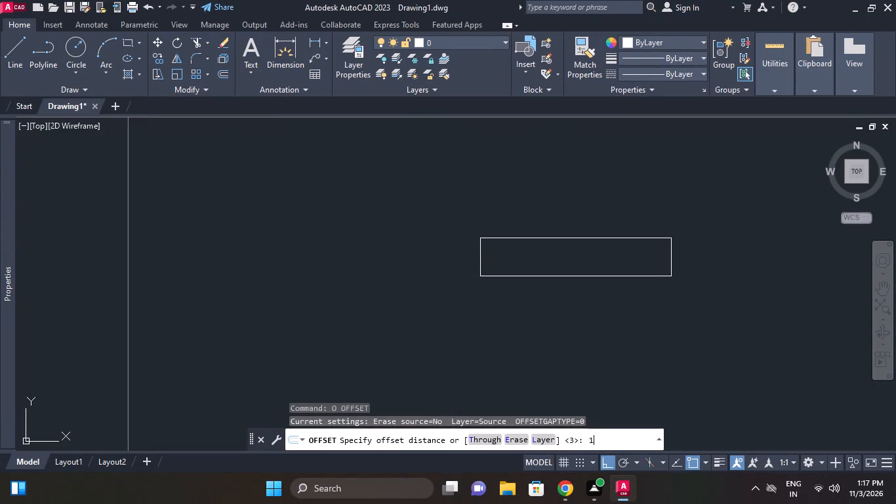
{"action": "left_click", "coordinate": [480, 247]}
{"action": "left_click", "coordinate": [499, 245]}
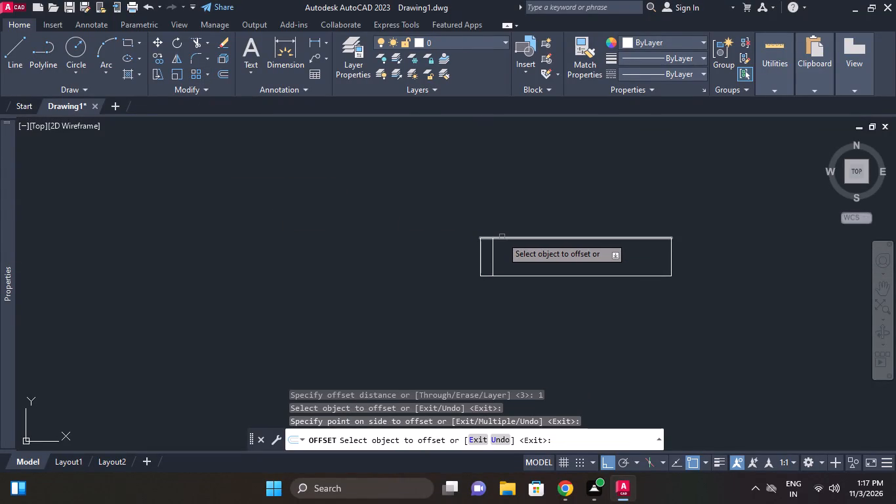
{"action": "left_click", "coordinate": [502, 238]}
{"action": "left_click", "coordinate": [504, 246]}
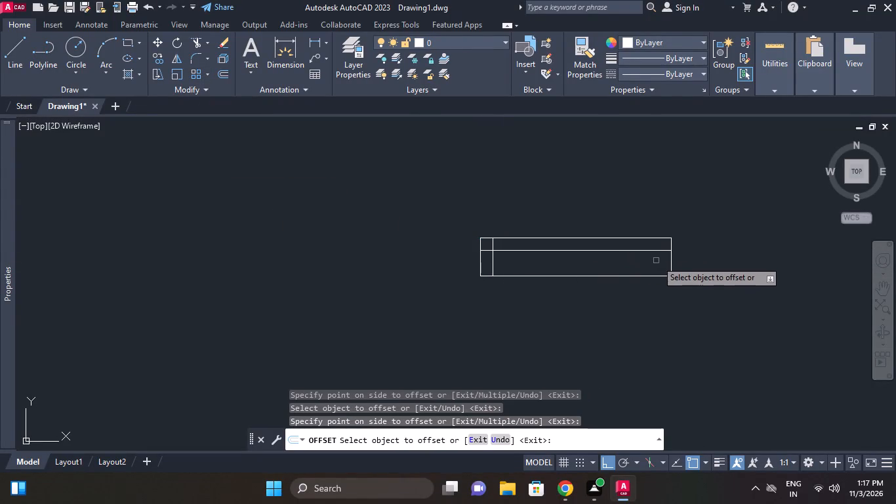
{"action": "left_click", "coordinate": [670, 259]}
{"action": "left_click", "coordinate": [633, 252]}
{"action": "key", "text": "Escape"}
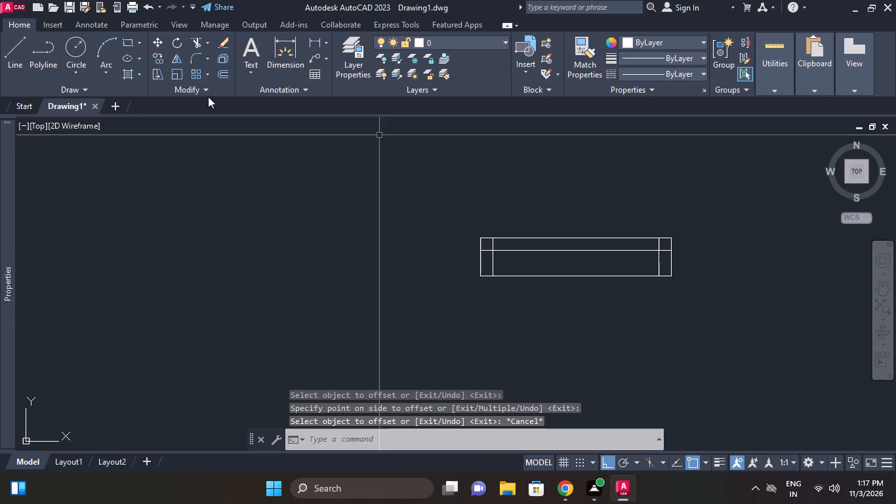
Draw diagonal lines across both upper corners of the rectangle, joining the ends of the 1-unit offset lines.
{"action": "left_click", "coordinate": [22, 34]}
{"action": "scroll", "coordinate": [460, 256], "scroll_direction": "up", "scroll_amount": 1}
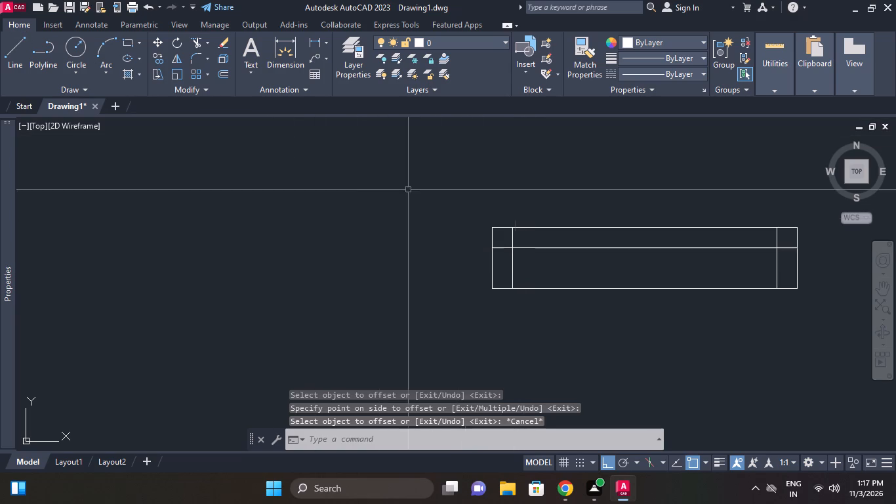
{"action": "left_click", "coordinate": [3, 50]}
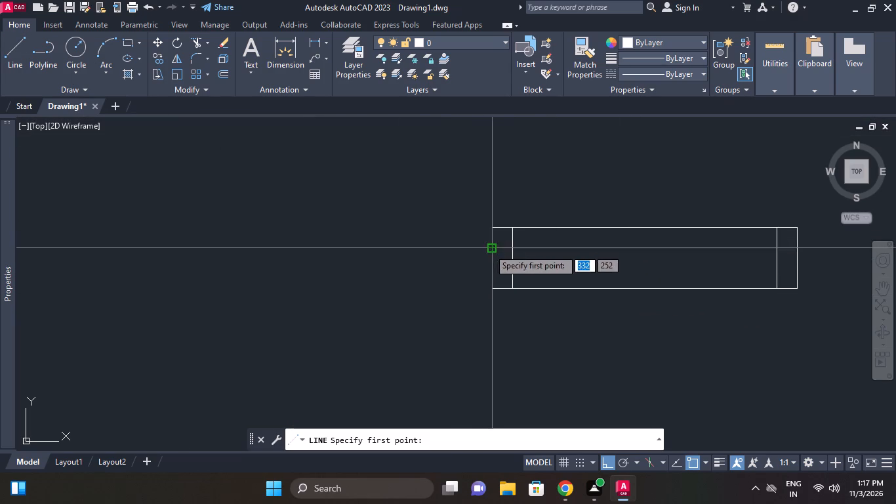
{"action": "left_click", "coordinate": [489, 249]}
{"action": "left_click", "coordinate": [515, 226]}
{"action": "right_click", "coordinate": [516, 209]}
{"action": "left_click", "coordinate": [537, 213]}
{"action": "right_click", "coordinate": [559, 206]}
{"action": "left_click", "coordinate": [605, 212]}
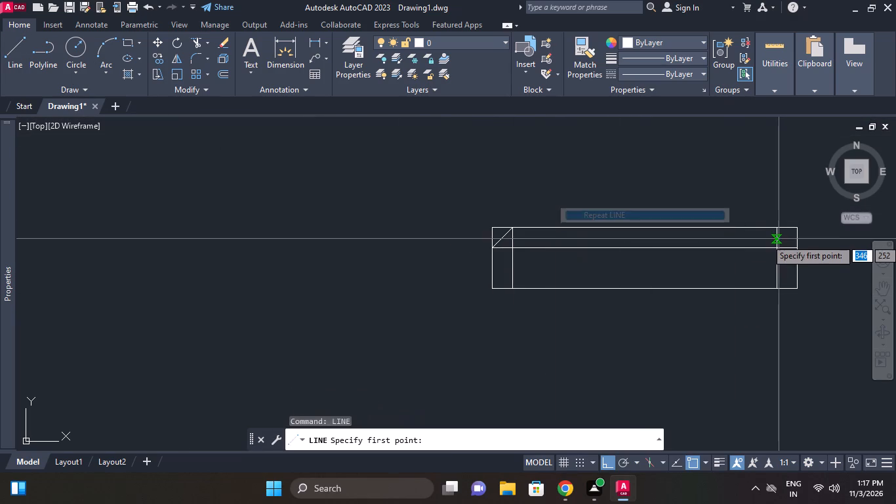
{"action": "left_click", "coordinate": [779, 229]}
{"action": "left_click", "coordinate": [796, 247]}
{"action": "right_click", "coordinate": [810, 230]}
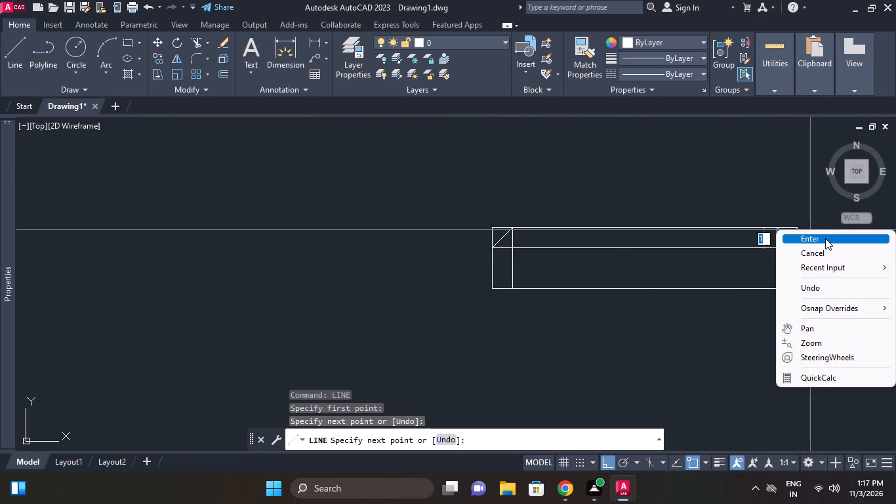
{"action": "left_click", "coordinate": [825, 238]}
Trim away the square corner segments outside both diagonals to leave chamfered upper corners.
{"action": "right_click", "coordinate": [619, 162]}
{"action": "left_click", "coordinate": [659, 187]}
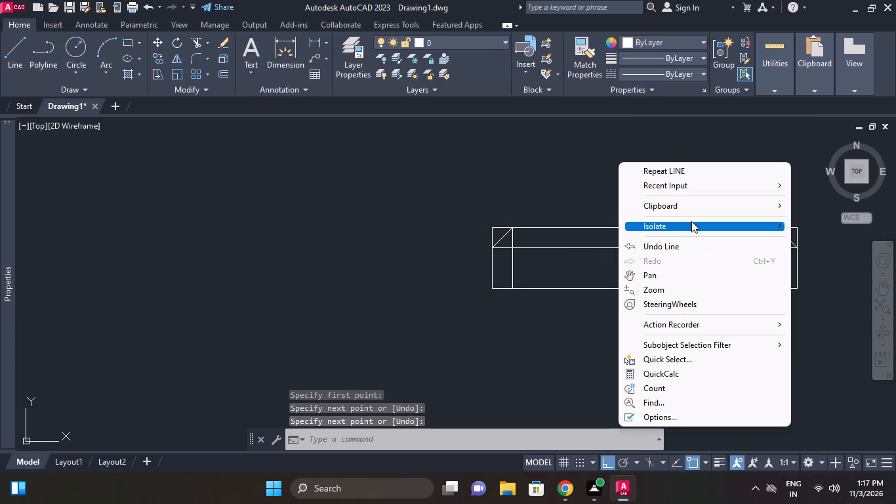
{"action": "left_click", "coordinate": [664, 191]}
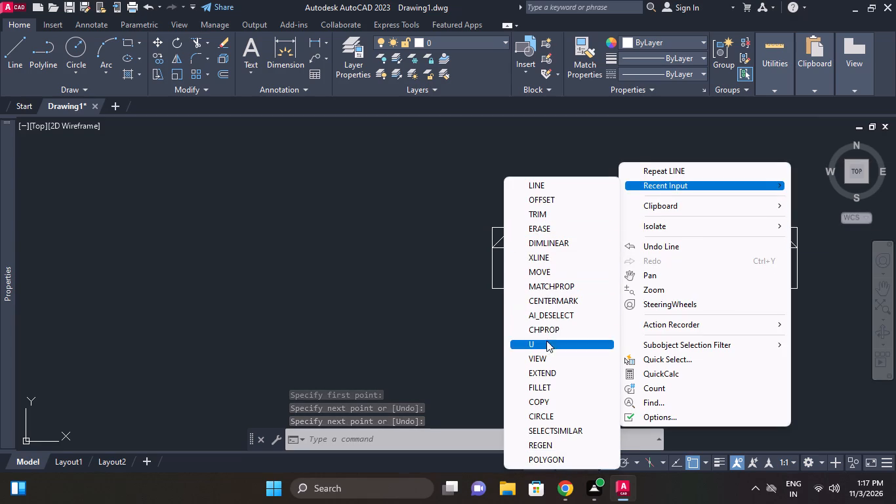
{"action": "left_click", "coordinate": [546, 217]}
{"action": "right_click", "coordinate": [512, 197]}
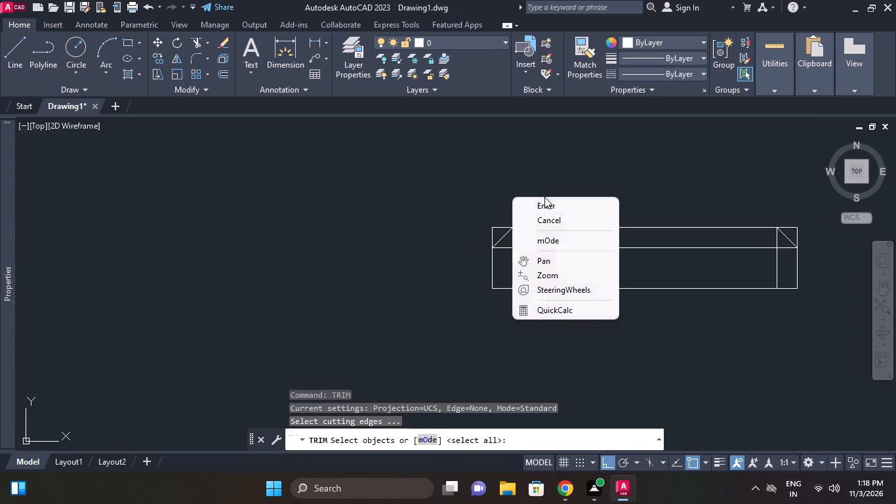
{"action": "left_click", "coordinate": [545, 199]}
{"action": "left_click", "coordinate": [499, 229]}
{"action": "left_click", "coordinate": [491, 231]}
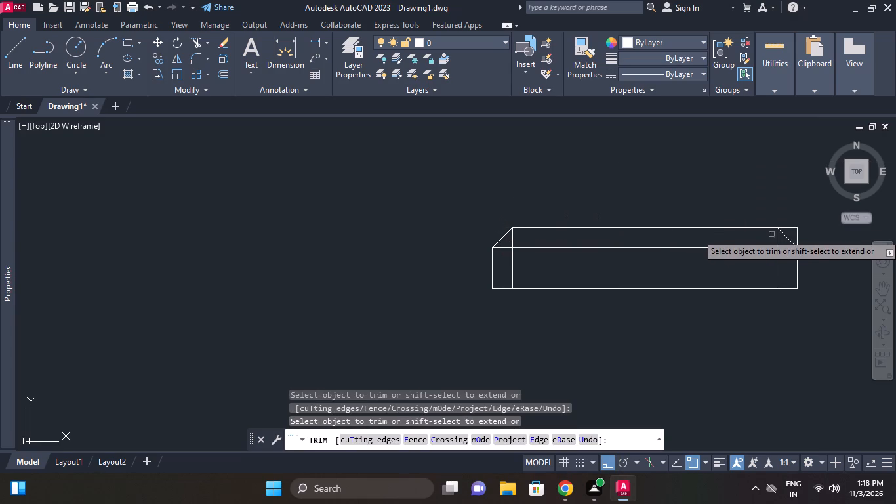
{"action": "left_click", "coordinate": [792, 230]}
{"action": "left_click", "coordinate": [798, 234]}
{"action": "right_click", "coordinate": [814, 237]}
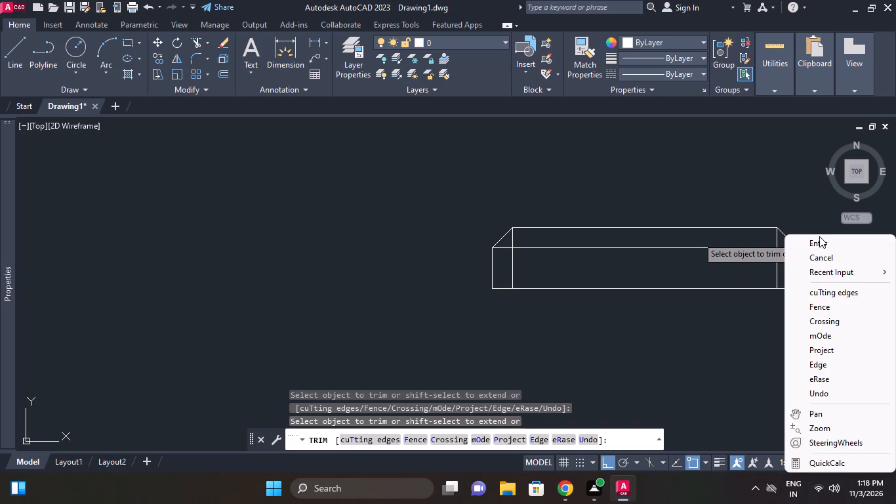
{"action": "left_click", "coordinate": [820, 241]}
Erase the two inner vertical offset lines from the chamfered head.
{"action": "left_click", "coordinate": [513, 259]}
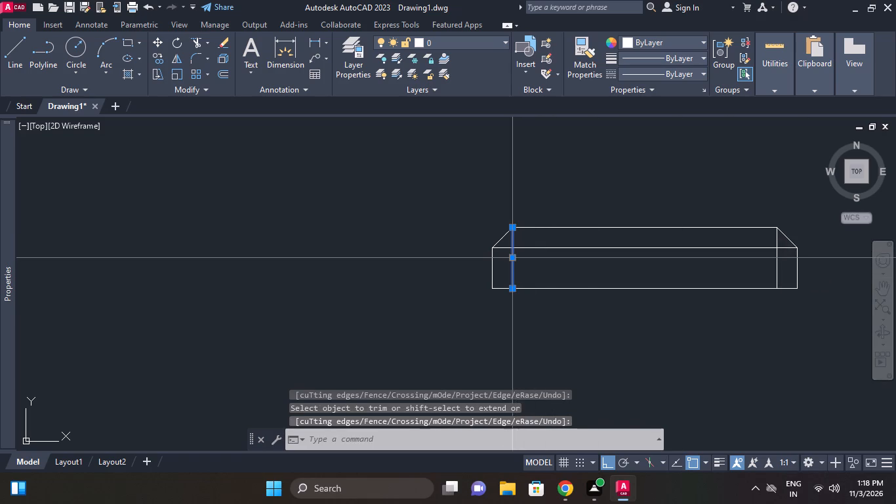
{"action": "left_click", "coordinate": [777, 264]}
{"action": "right_click", "coordinate": [725, 175]}
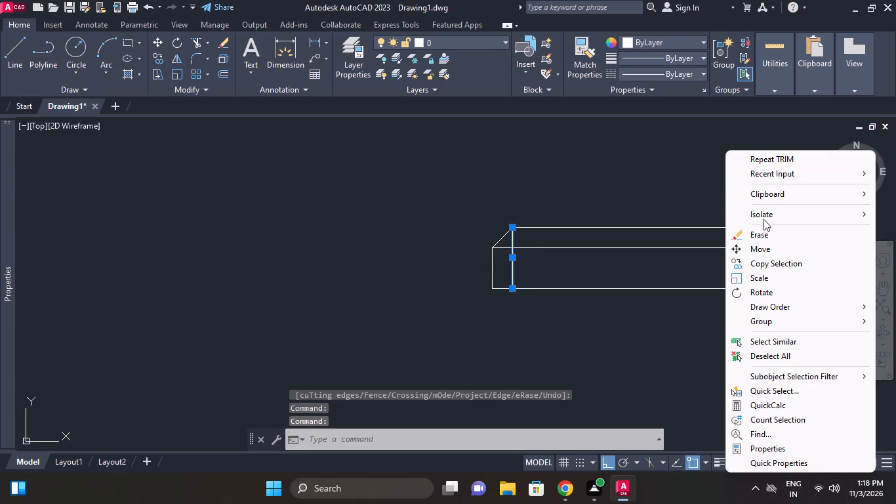
{"action": "left_click", "coordinate": [763, 232]}
Draw a 43-unit vertical line downward from the midpoint of the head's bottom edge.
{"action": "scroll", "coordinate": [751, 224], "scroll_direction": "down", "scroll_amount": 3}
{"action": "middle_click_drag", "start_coordinate": [751, 224], "coordinate": [745, 238]}
{"action": "middle_click_drag", "start_coordinate": [754, 278], "coordinate": [744, 274]}
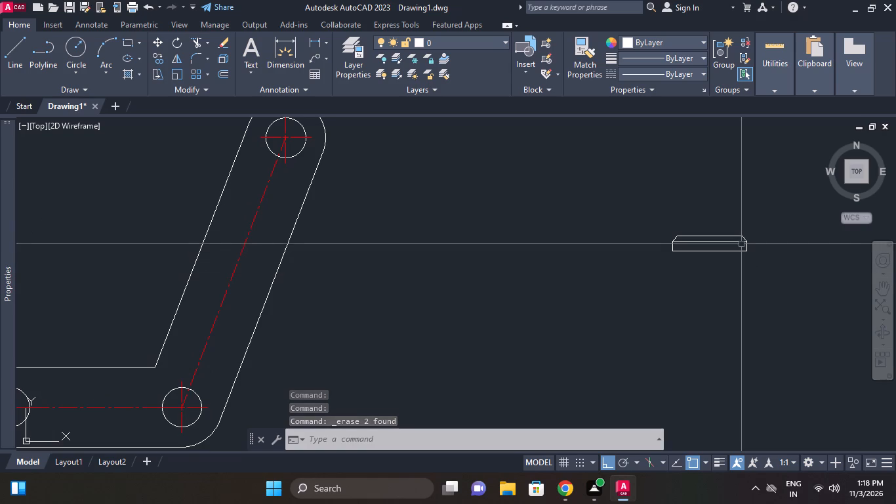
{"action": "left_click", "coordinate": [3, 47]}
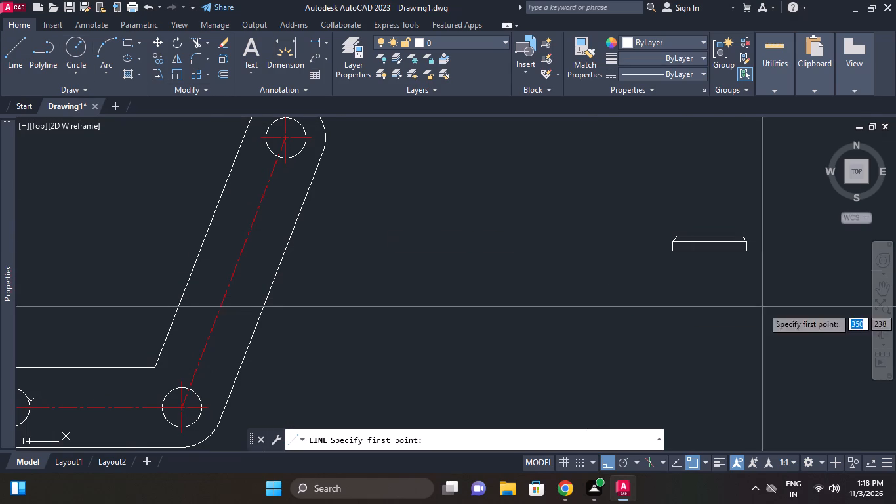
{"action": "left_click", "coordinate": [708, 254]}
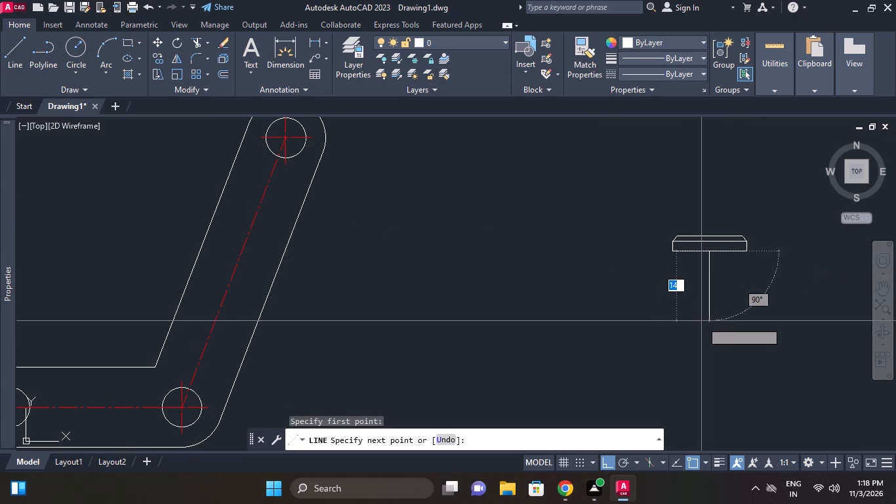
{"action": "type", "text": "43"}
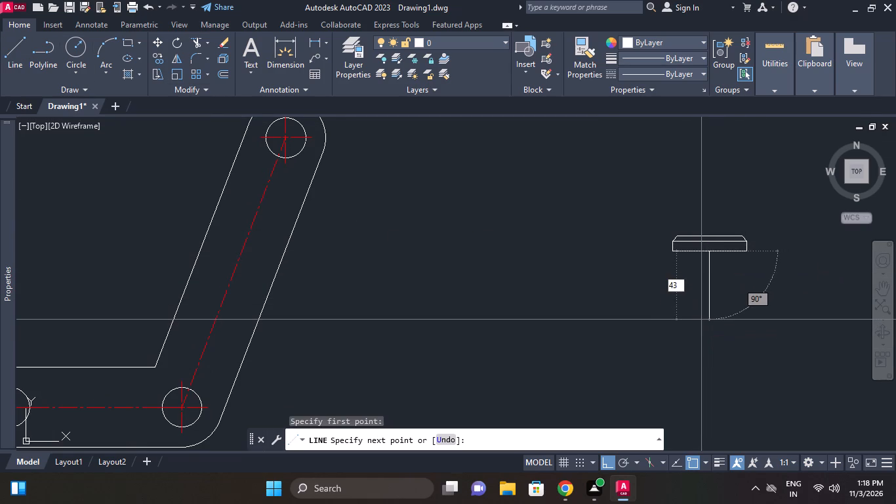
{"action": "key", "text": "Return"}
{"action": "key", "text": "Return"}
Offset the 43-unit vertical line by 4 to both sides to form the pin's shank edges.
{"action": "scroll", "coordinate": [746, 298], "scroll_direction": "down", "scroll_amount": 1}
{"action": "middle_click_drag", "start_coordinate": [743, 293], "coordinate": [725, 272]}
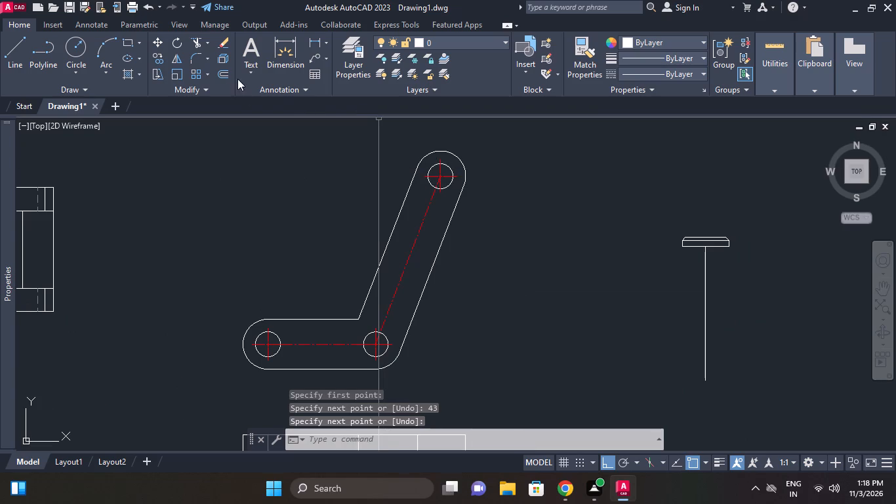
{"action": "left_click", "coordinate": [221, 71]}
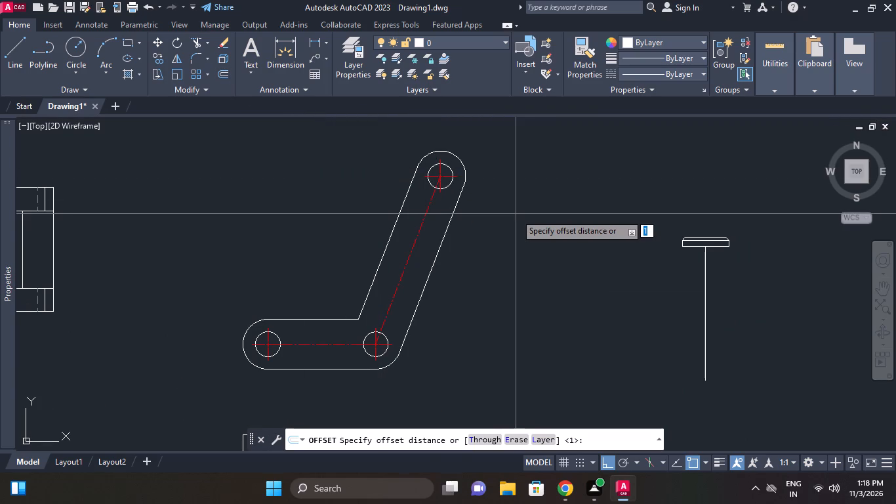
{"action": "key", "text": "4"}
{"action": "key", "text": "Return"}
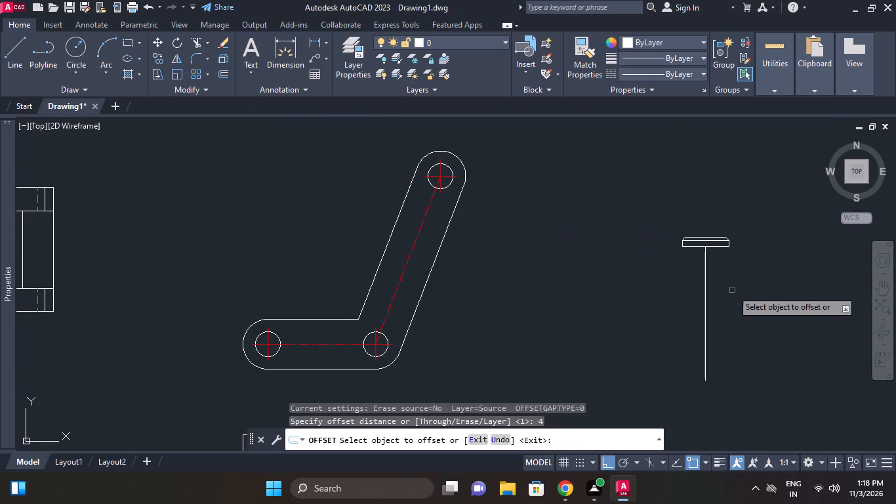
{"action": "left_click", "coordinate": [704, 265]}
{"action": "left_click", "coordinate": [699, 262]}
{"action": "left_click", "coordinate": [705, 264]}
{"action": "left_click", "coordinate": [697, 264]}
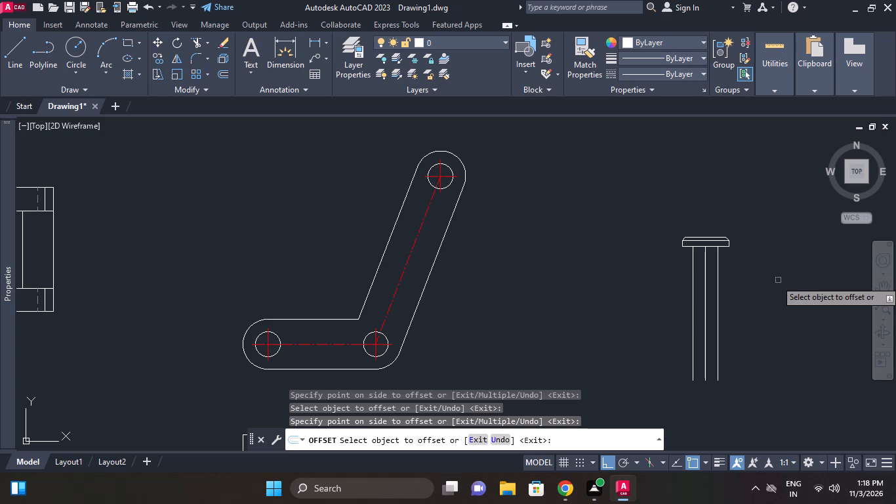
{"action": "right_click", "coordinate": [779, 279]}
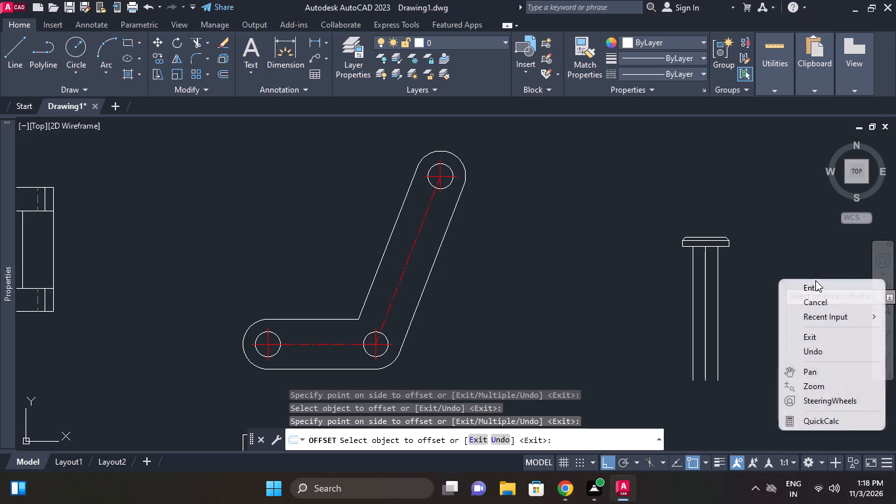
{"action": "left_click", "coordinate": [815, 280]}
{"action": "left_click", "coordinate": [815, 284]}
Erase the middle vertical line between the two shank edges.
{"action": "middle_click_drag", "start_coordinate": [754, 333], "coordinate": [751, 301]}
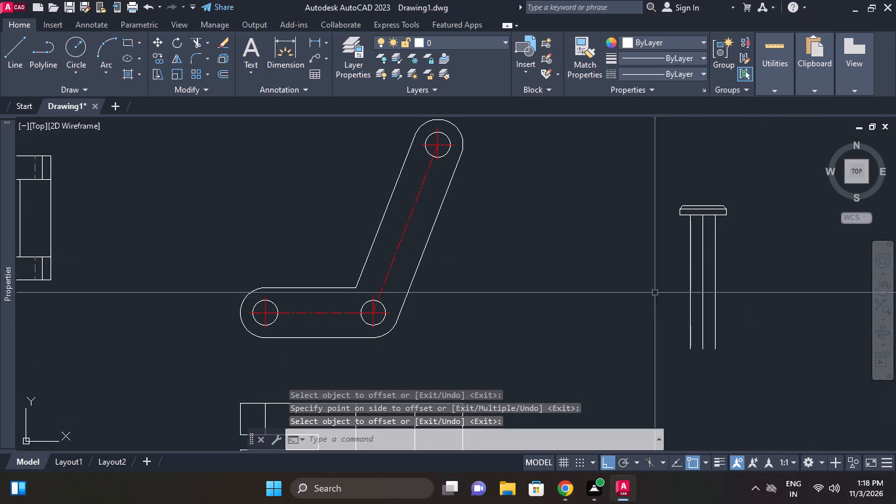
{"action": "left_click", "coordinate": [704, 235]}
{"action": "right_click", "coordinate": [746, 219]}
{"action": "left_click", "coordinate": [770, 221]}
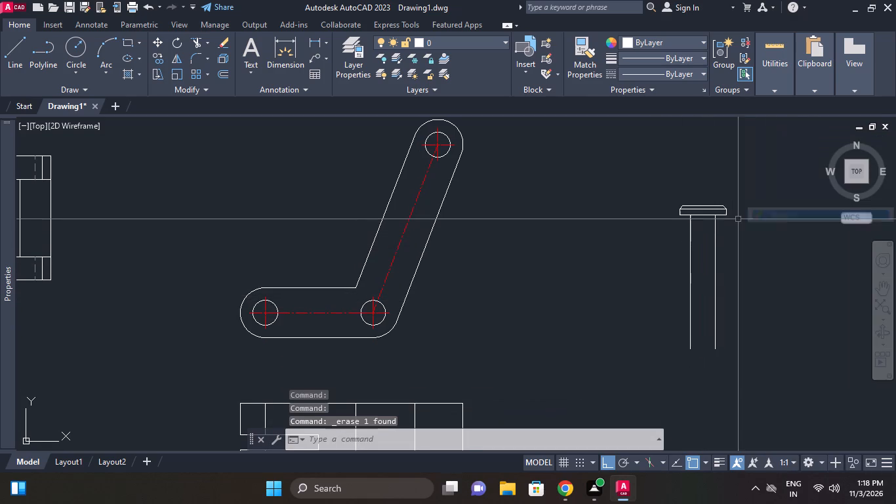
Close the bottom of the shank with a horizontal line between its two edges.
{"action": "left_click", "coordinate": [12, 51]}
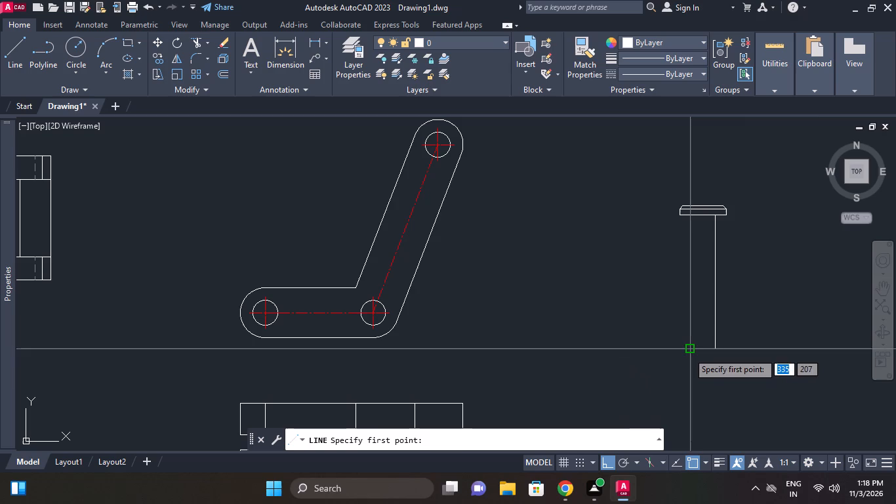
{"action": "left_click", "coordinate": [688, 352]}
{"action": "left_click", "coordinate": [712, 350]}
{"action": "right_click", "coordinate": [744, 303]}
{"action": "left_click", "coordinate": [764, 310]}
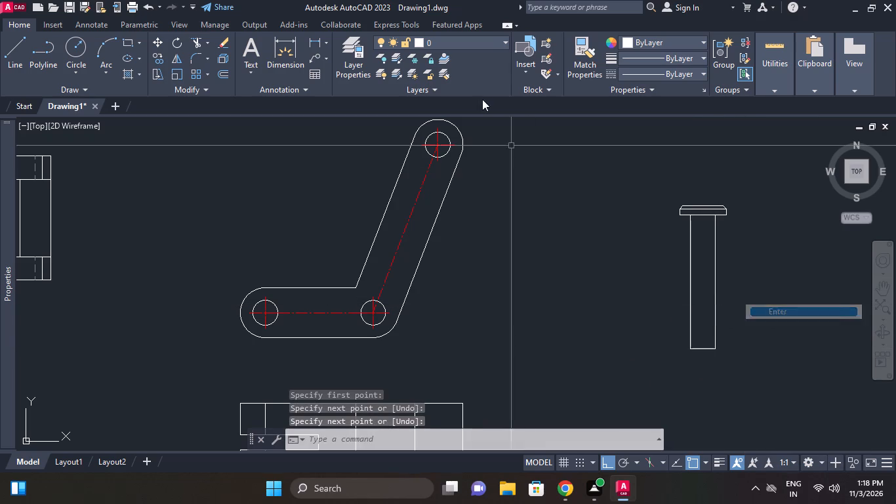
Offset the shank's bottom line upward by 3.
{"action": "left_click", "coordinate": [220, 76]}
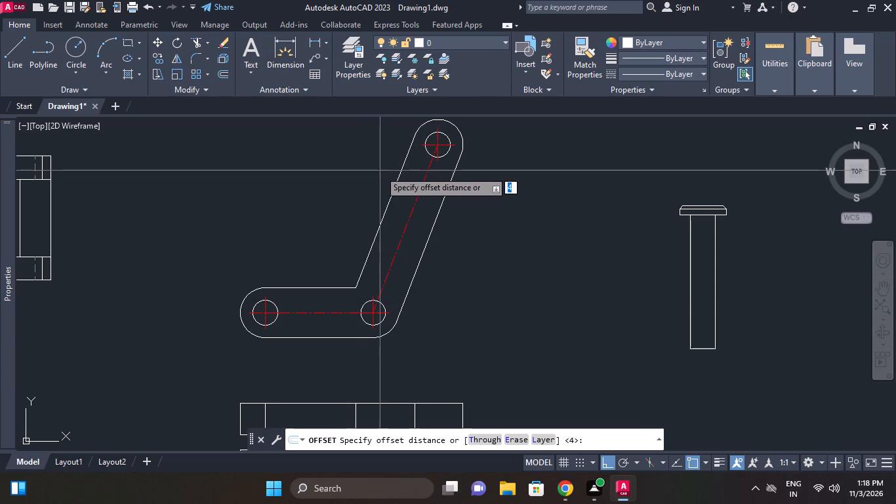
{"action": "key", "text": "3"}
{"action": "key", "text": "Return"}
{"action": "left_click", "coordinate": [707, 351]}
{"action": "left_click", "coordinate": [704, 301]}
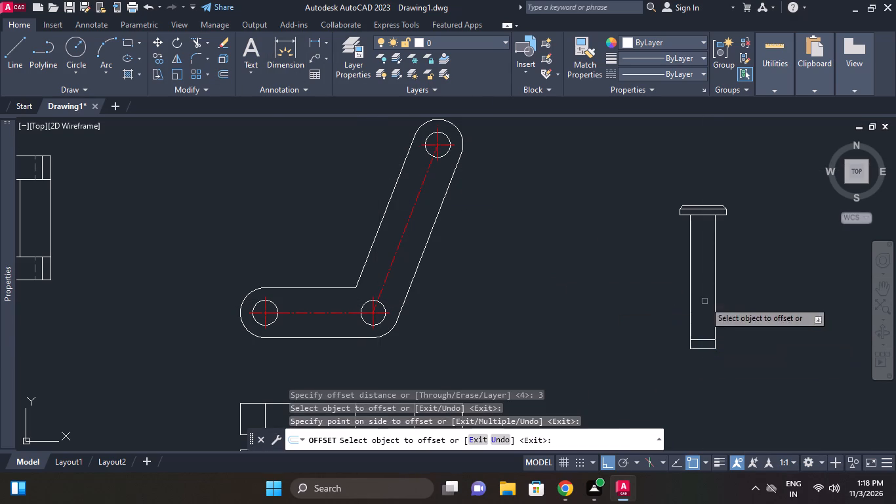
{"action": "right_click", "coordinate": [814, 246]}
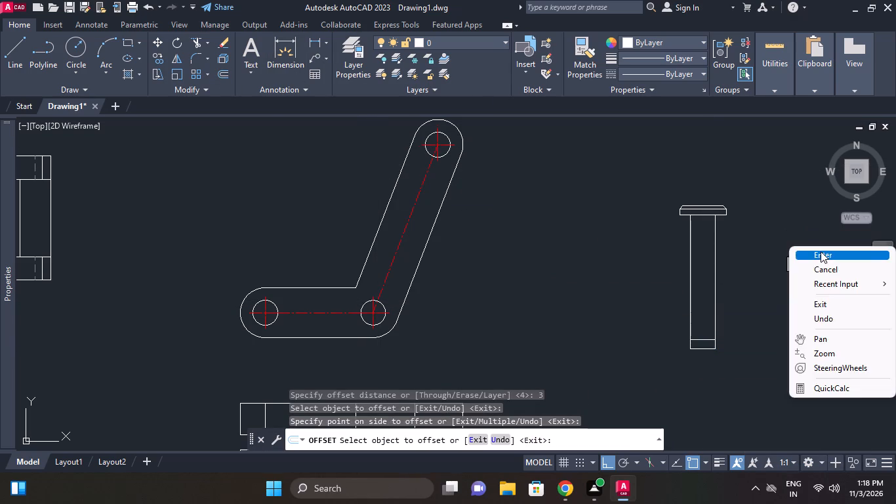
{"action": "left_click", "coordinate": [821, 251]}
Move the bent three-hole link and its slotted view together about 20 units left, toward the bracket's bottom view.
{"action": "middle_click", "coordinate": [782, 248]}
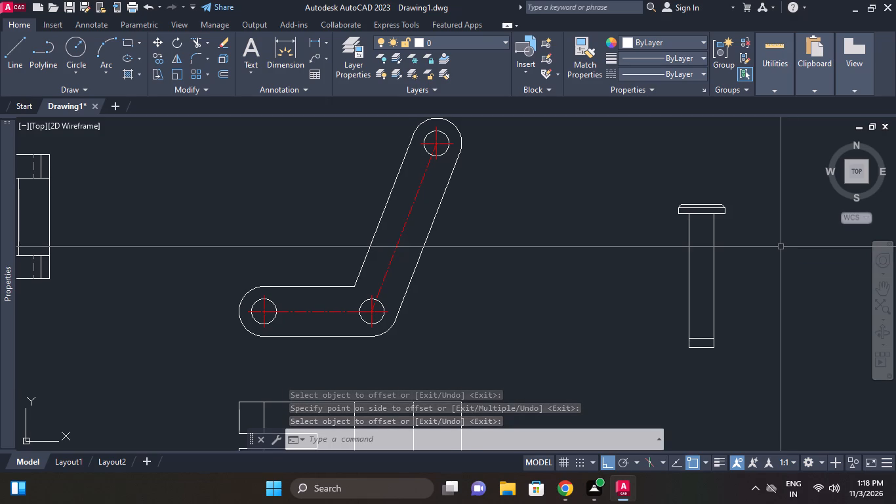
{"action": "middle_click_drag", "start_coordinate": [779, 246], "coordinate": [777, 238]}
{"action": "scroll", "coordinate": [779, 245], "scroll_direction": "down", "scroll_amount": 1}
{"action": "scroll", "coordinate": [704, 222], "scroll_direction": "down", "scroll_amount": 1}
{"action": "middle_click_drag", "start_coordinate": [704, 222], "coordinate": [708, 243]}
{"action": "scroll", "coordinate": [706, 233], "scroll_direction": "down", "scroll_amount": 1}
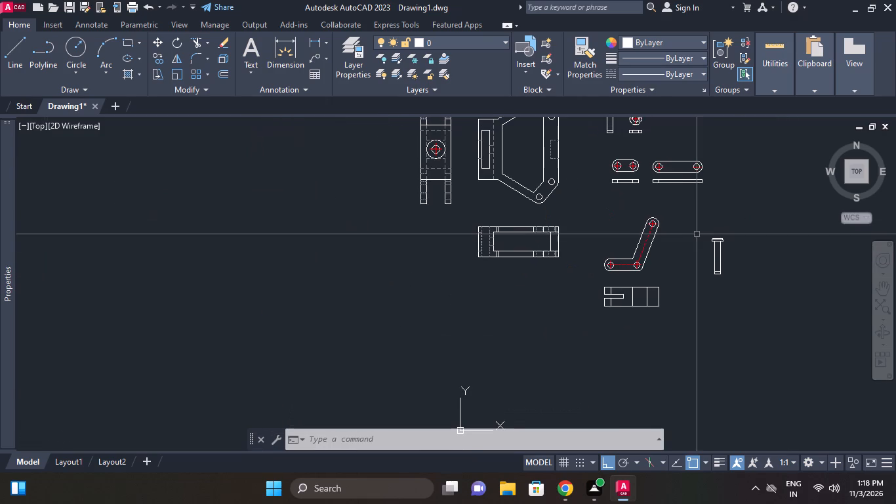
{"action": "left_click", "coordinate": [580, 206]}
{"action": "left_click", "coordinate": [685, 327]}
{"action": "right_click", "coordinate": [689, 240]}
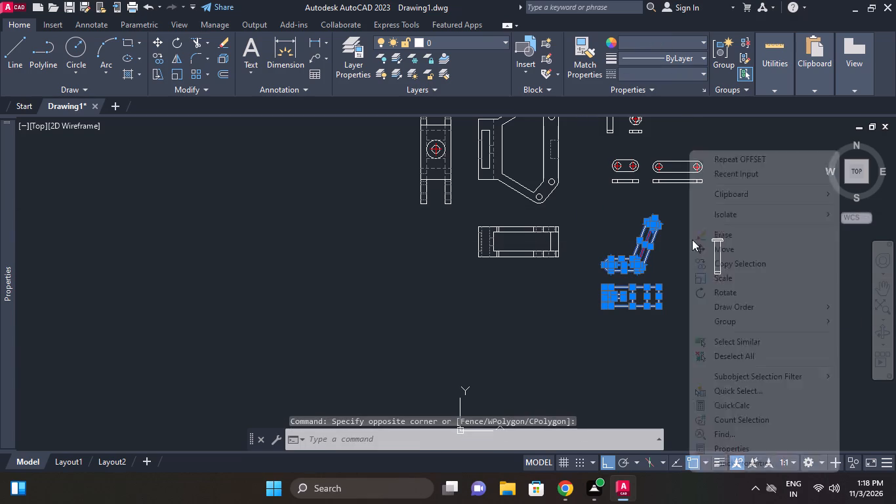
{"action": "left_click", "coordinate": [722, 256]}
{"action": "left_click", "coordinate": [679, 263]}
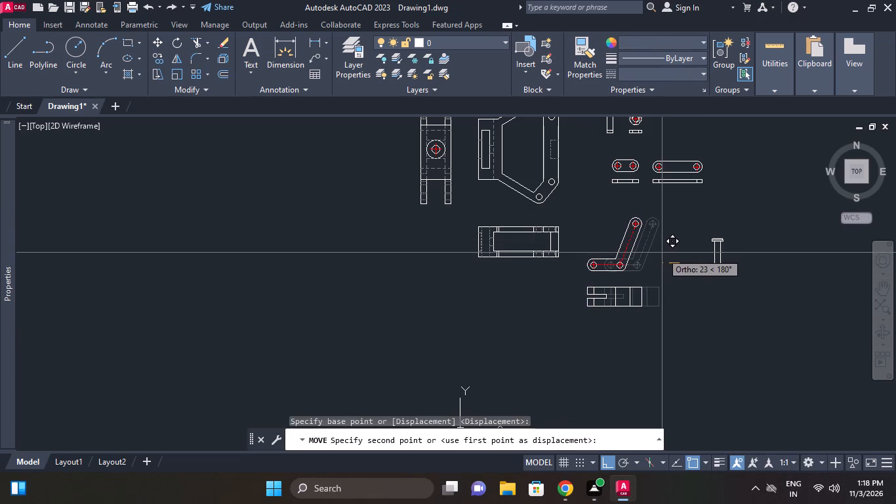
{"action": "left_click", "coordinate": [664, 253]}
Move the bent three-hole link and its slotted view straight up about 20 units, closer beneath the two-hole links.
{"action": "left_click_drag", "start_coordinate": [676, 330], "coordinate": [673, 322]}
{"action": "left_click", "coordinate": [580, 207]}
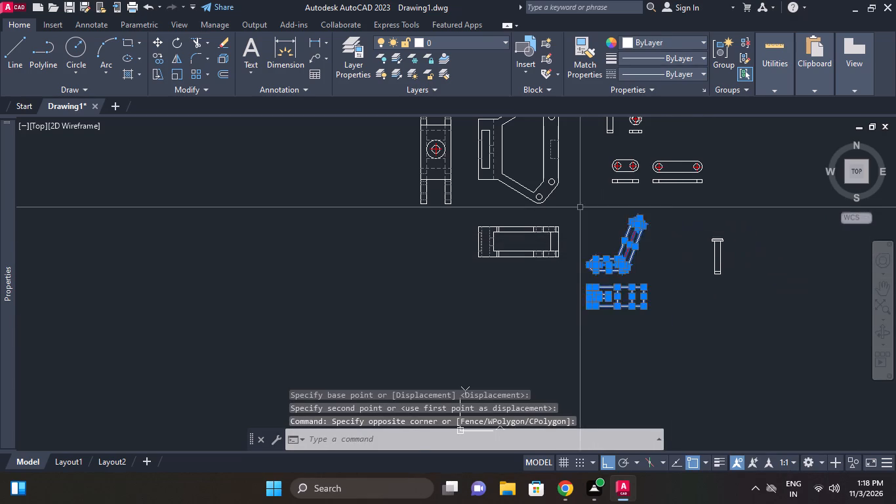
{"action": "right_click", "coordinate": [580, 207]}
{"action": "left_click", "coordinate": [621, 246]}
{"action": "left_click", "coordinate": [675, 287]}
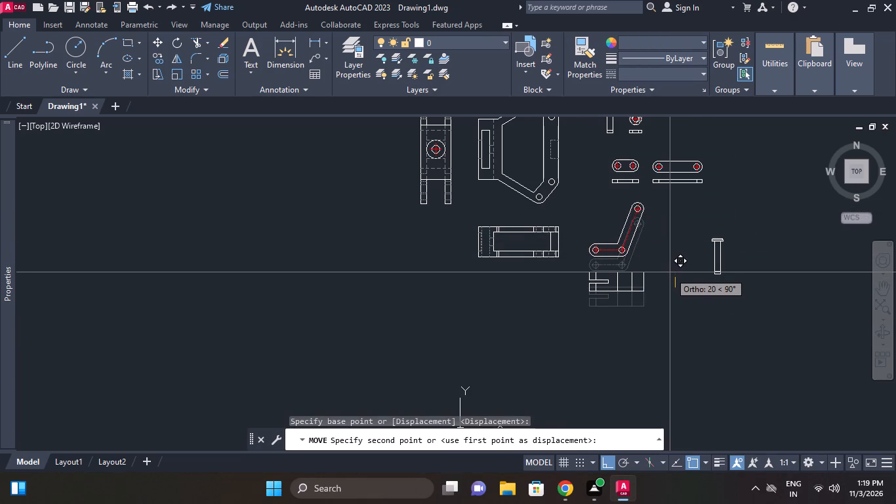
{"action": "left_click", "coordinate": [670, 272]}
Move the headed pin straight up about 30 units so it sits beside the bent link.
{"action": "left_click_drag", "start_coordinate": [742, 295], "coordinate": [737, 285]}
{"action": "left_click", "coordinate": [687, 217]}
{"action": "right_click", "coordinate": [748, 222]}
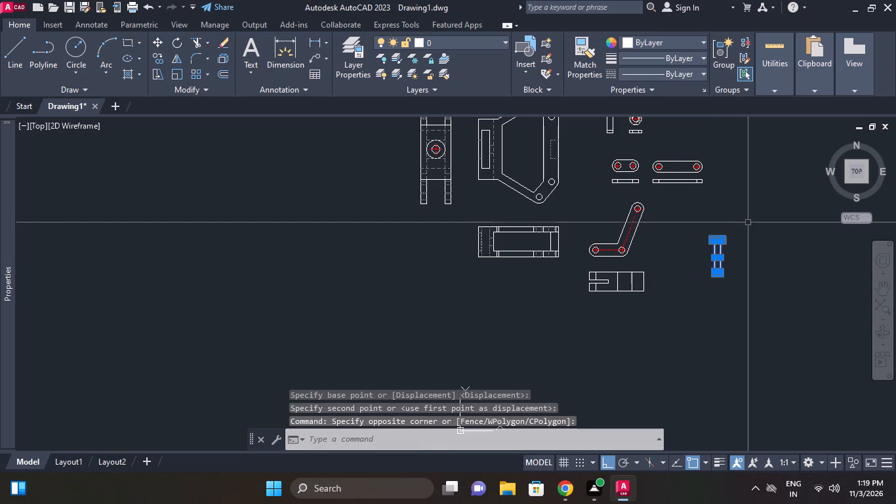
{"action": "left_click", "coordinate": [776, 251]}
{"action": "left_click", "coordinate": [772, 267]}
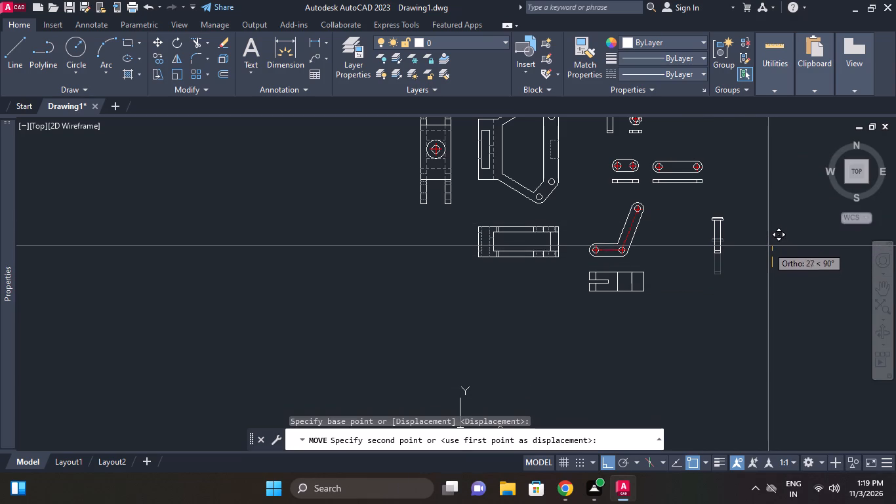
{"action": "left_click", "coordinate": [768, 243]}
Move the headed pin about 50 units left, closer to the bent three-hole link.
{"action": "left_click", "coordinate": [777, 270]}
{"action": "left_click", "coordinate": [701, 201]}
{"action": "right_click", "coordinate": [759, 194]}
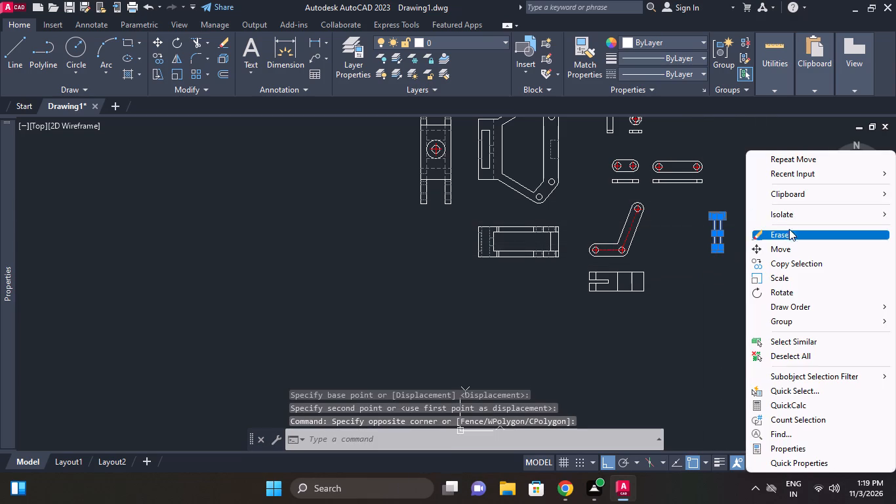
{"action": "left_click", "coordinate": [788, 247]}
{"action": "left_click", "coordinate": [763, 234]}
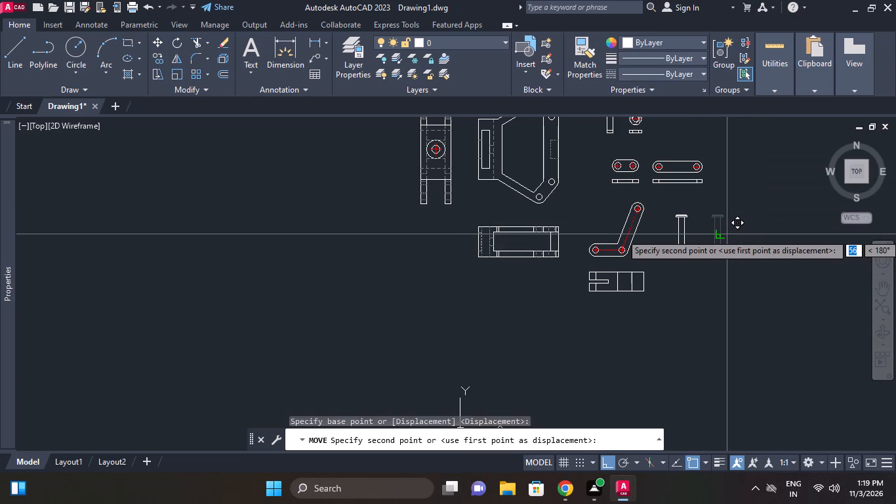
{"action": "scroll", "coordinate": [726, 234], "scroll_direction": "up", "scroll_amount": 2}
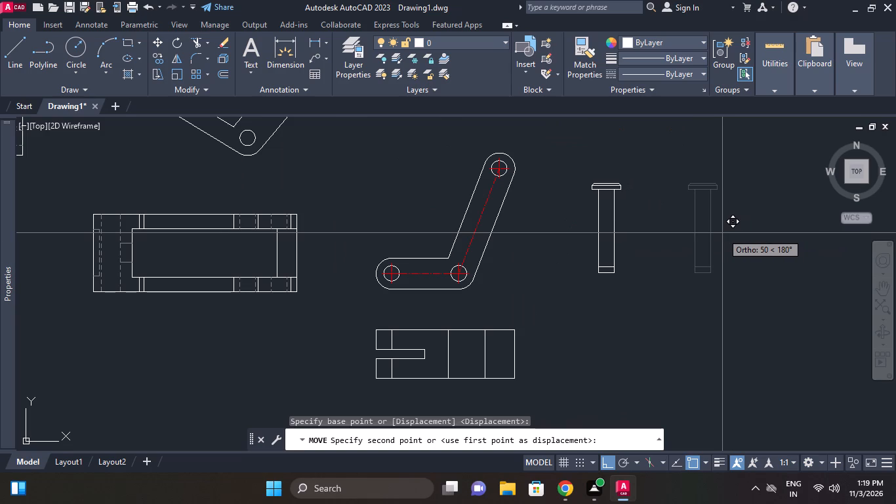
{"action": "left_click", "coordinate": [722, 233]}
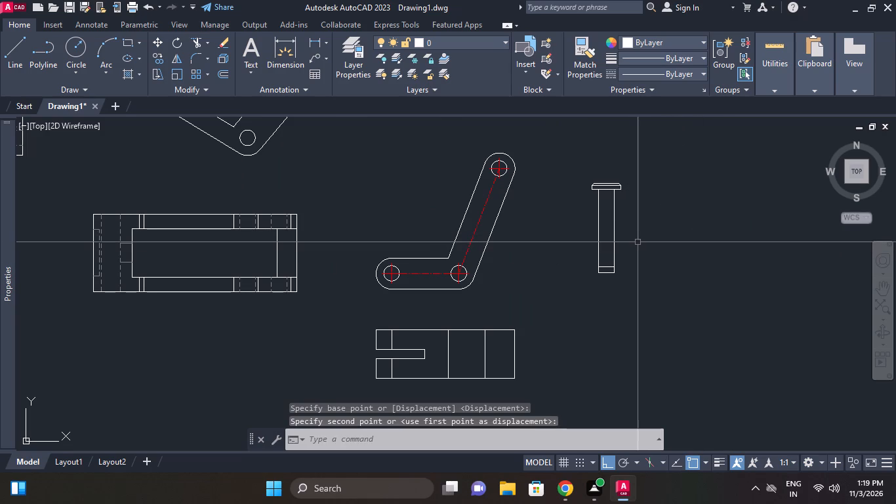
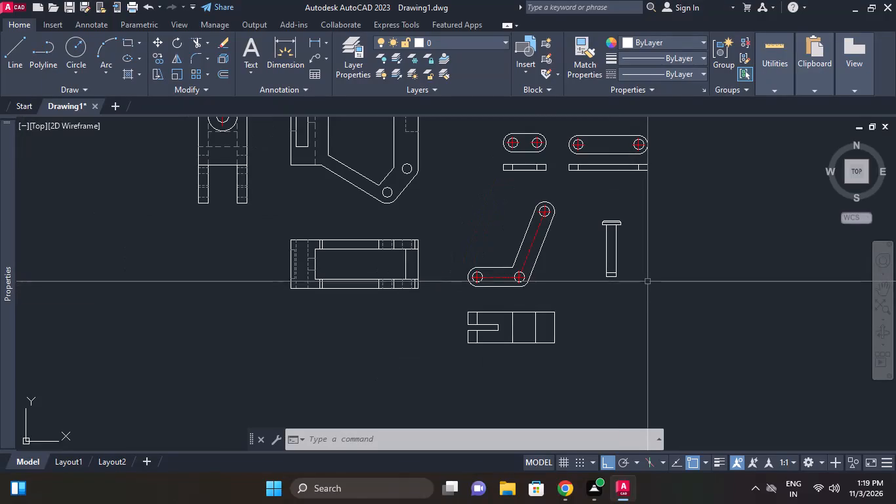
Draw a 14-unit horizontal line in the open space below the headed pin.
{"action": "middle_click_drag", "start_coordinate": [647, 272], "coordinate": [647, 268]}
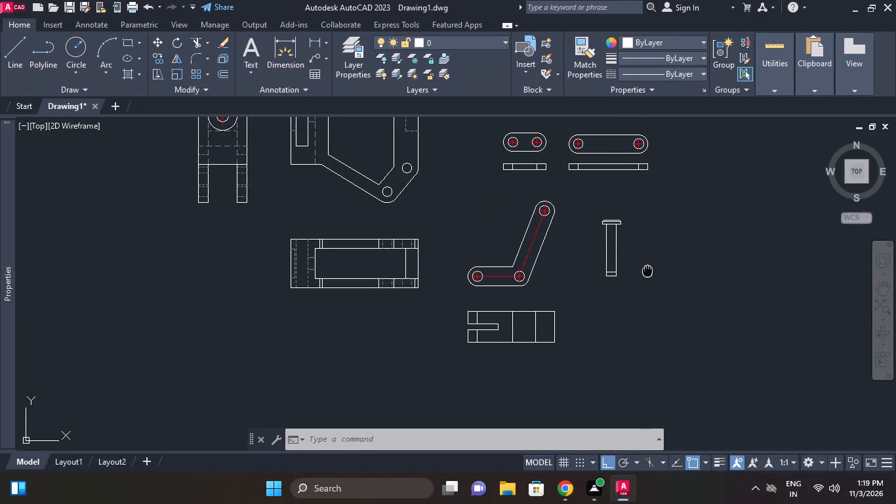
{"action": "middle_click_drag", "start_coordinate": [647, 268], "coordinate": [645, 254]}
{"action": "middle_click_drag", "start_coordinate": [613, 285], "coordinate": [620, 270]}
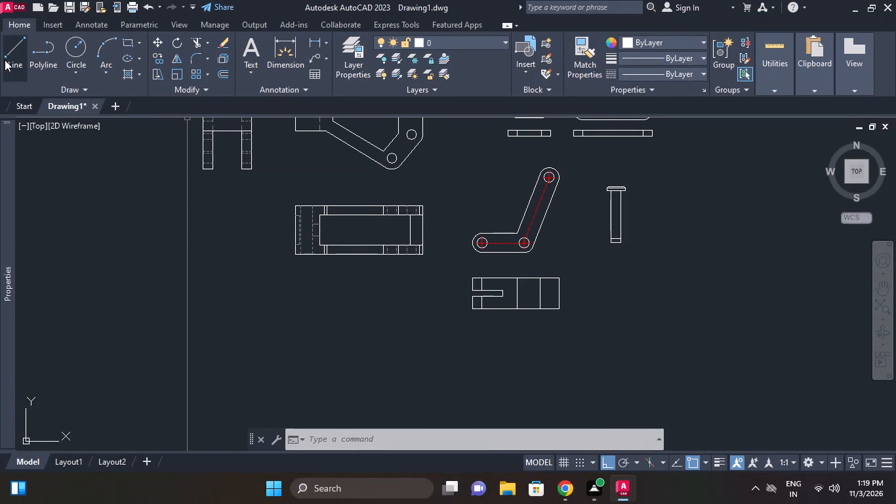
{"action": "left_click", "coordinate": [5, 60]}
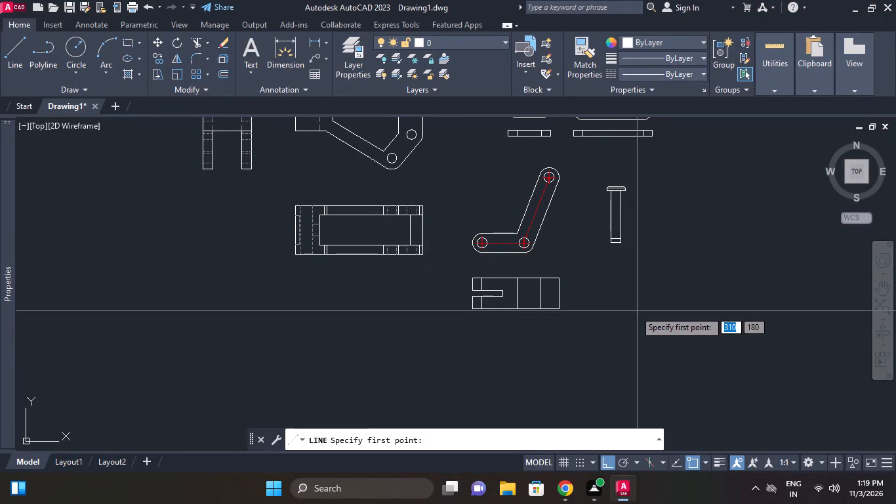
{"action": "scroll", "coordinate": [614, 288], "scroll_direction": "up", "scroll_amount": 2}
{"action": "left_click", "coordinate": [565, 253]}
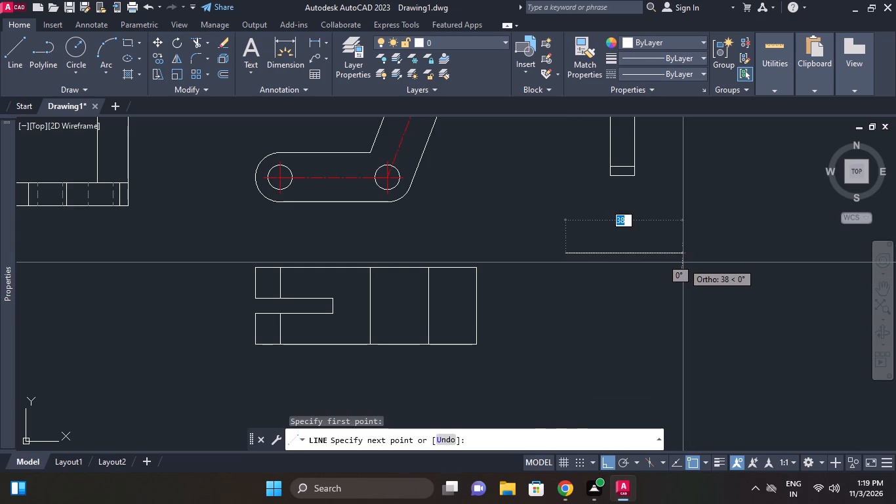
{"action": "type", "text": "14"}
{"action": "key", "text": "Return"}
{"action": "key", "text": "Return"}
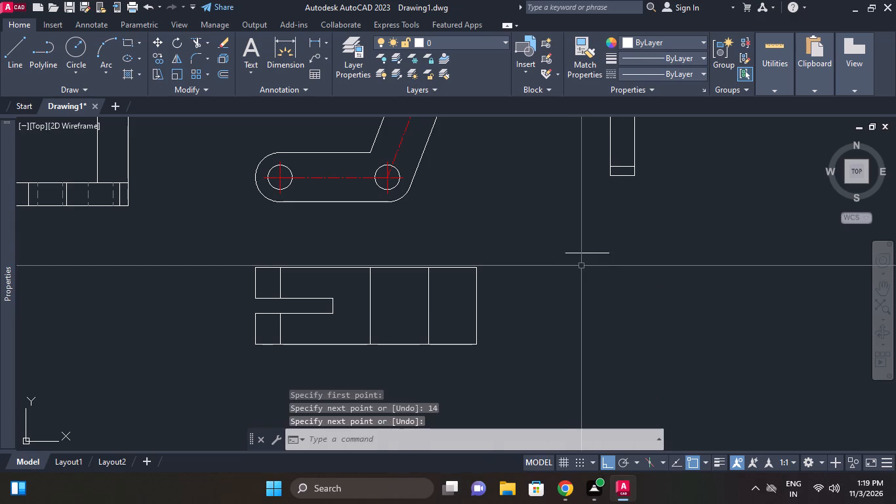
Move the new 14-unit line about 5 units right, beneath the headed pin.
{"action": "left_click", "coordinate": [582, 266]}
{"action": "left_click", "coordinate": [570, 241]}
{"action": "right_click", "coordinate": [570, 241]}
{"action": "left_click", "coordinate": [616, 228]}
{"action": "left_click", "coordinate": [649, 289]}
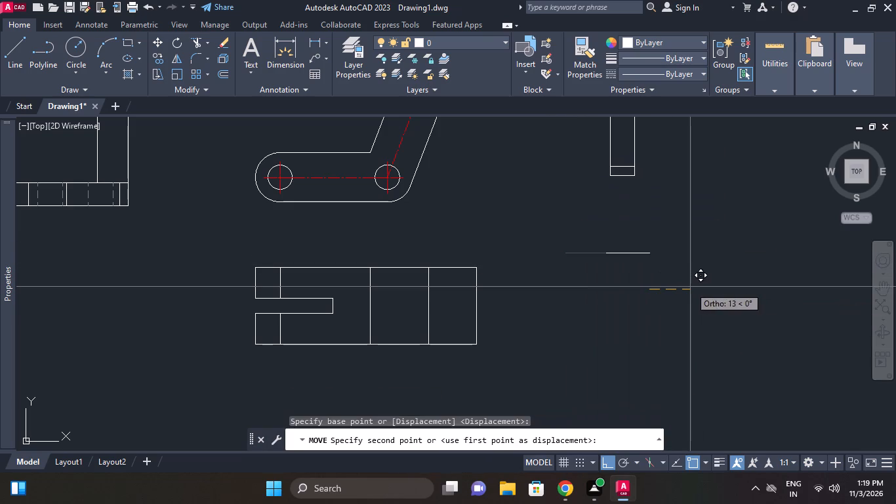
{"action": "left_click", "coordinate": [664, 283]}
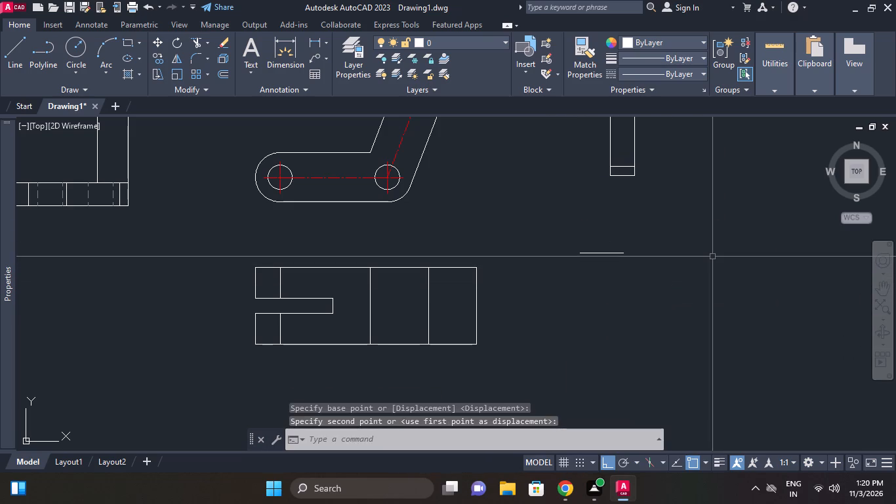
Draw a 3-unit vertical line downward from the right end of the 14-unit line.
{"action": "right_click", "coordinate": [712, 257]}
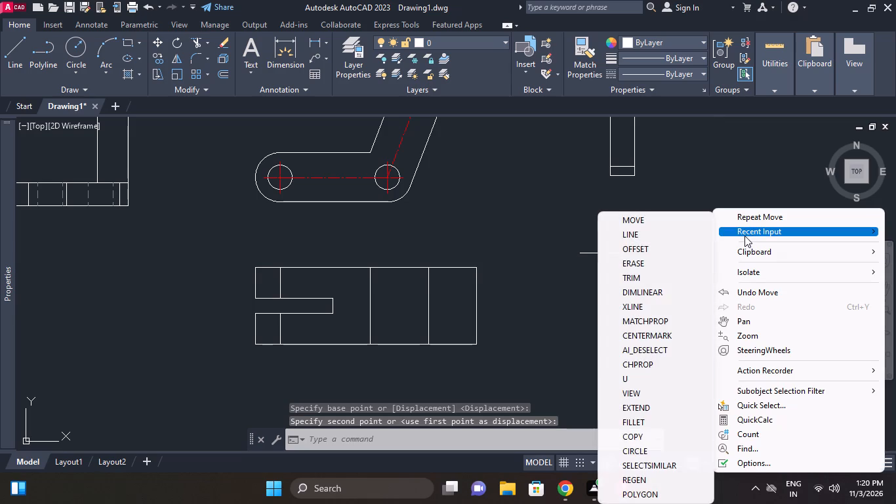
{"action": "left_click", "coordinate": [663, 241]}
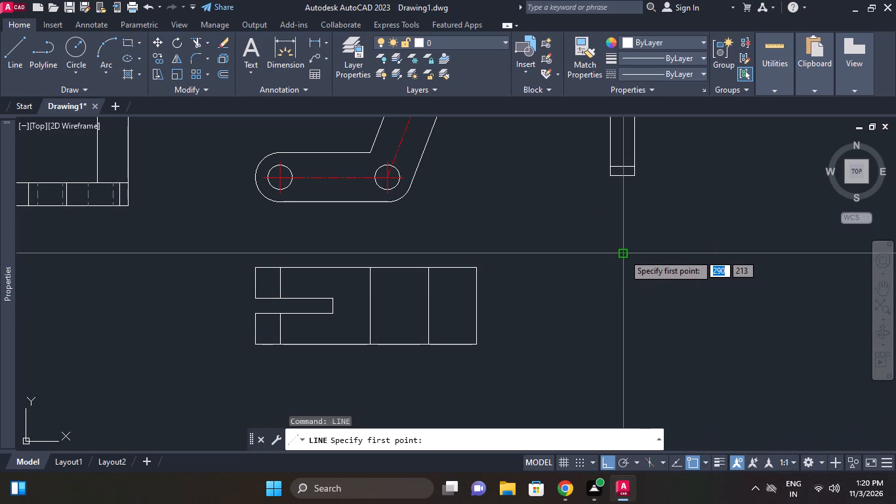
{"action": "left_click", "coordinate": [624, 254]}
{"action": "key", "text": "3"}
{"action": "key", "text": "Return"}
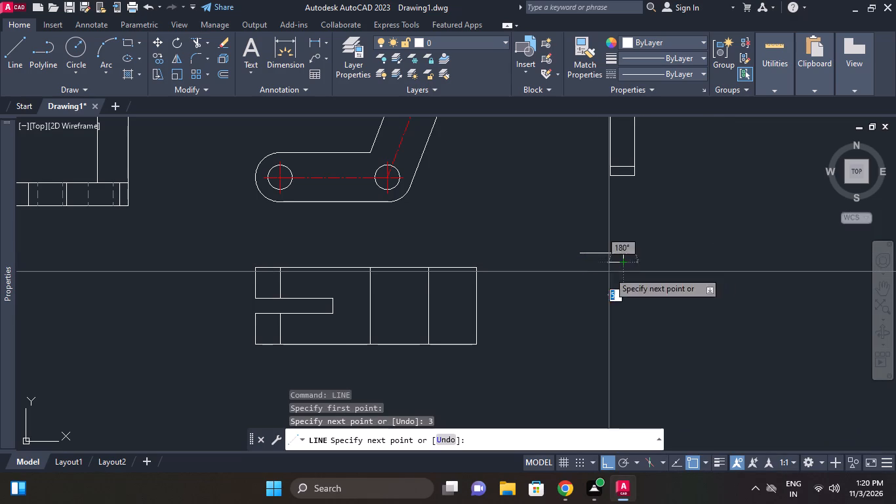
{"action": "right_click", "coordinate": [582, 276]}
{"action": "left_click", "coordinate": [623, 285]}
Draw the 3-unit left side downward and a bottom edge across to the right side, closing the rectangle.
{"action": "right_click", "coordinate": [643, 248]}
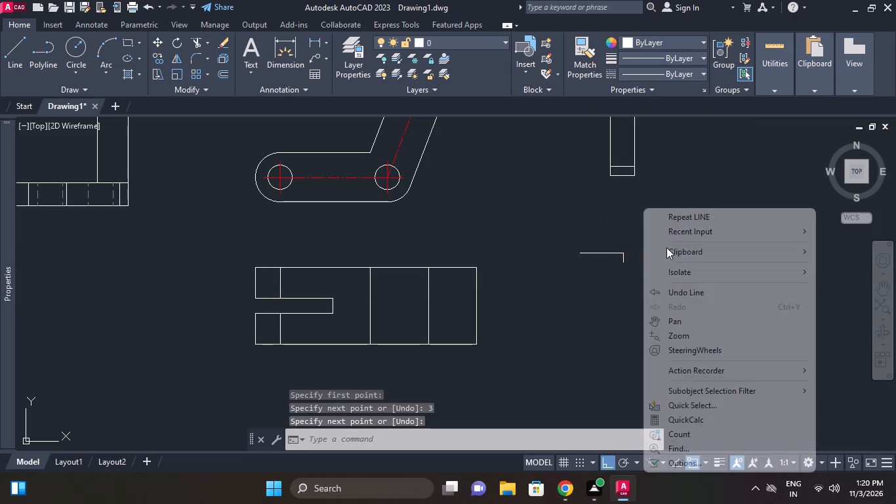
{"action": "left_click", "coordinate": [675, 215]}
{"action": "left_click", "coordinate": [577, 253]}
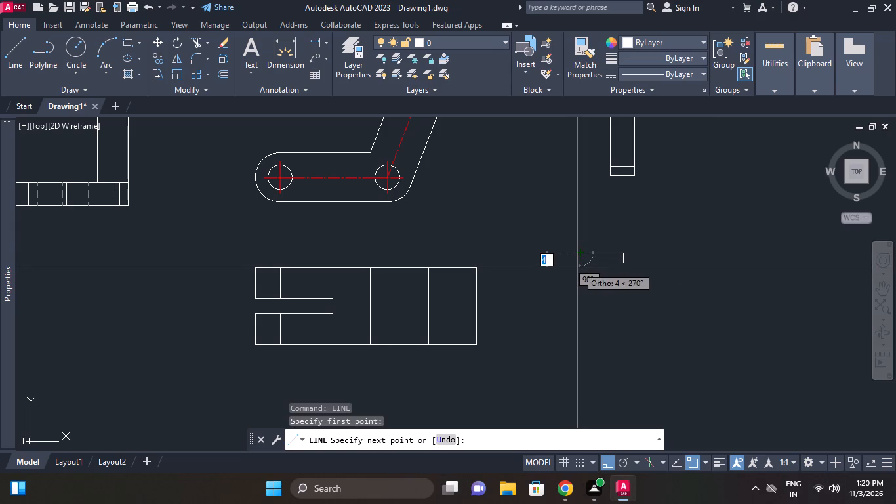
{"action": "key", "text": "3"}
{"action": "key", "text": "Return"}
{"action": "left_click", "coordinate": [620, 261]}
{"action": "right_click", "coordinate": [638, 245]}
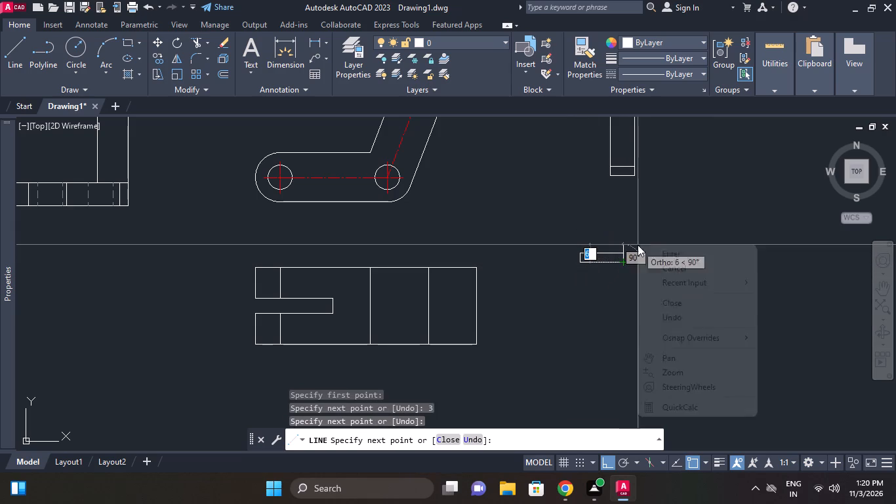
{"action": "left_click", "coordinate": [652, 249]}
Offset the rectangle's left, top and right edges inward by 1 unit.
{"action": "scroll", "coordinate": [590, 259], "scroll_direction": "up", "scroll_amount": 1}
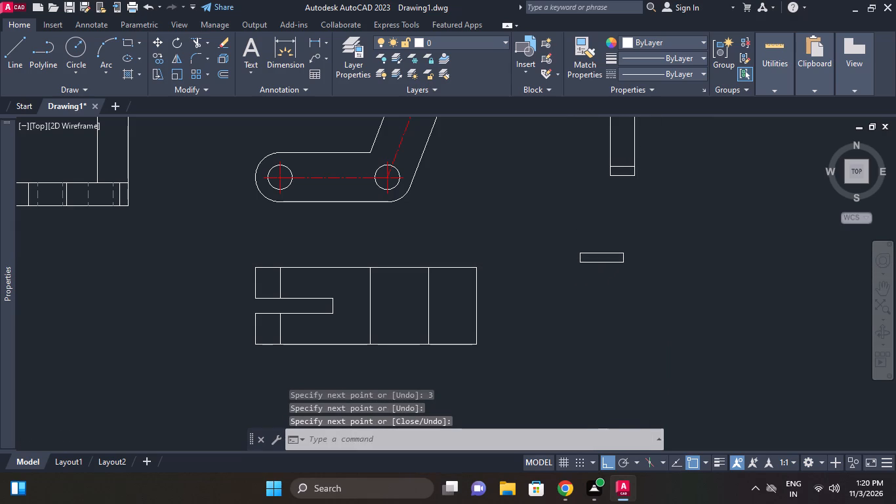
{"action": "type", "text": "o"}
{"action": "key", "text": "space"}
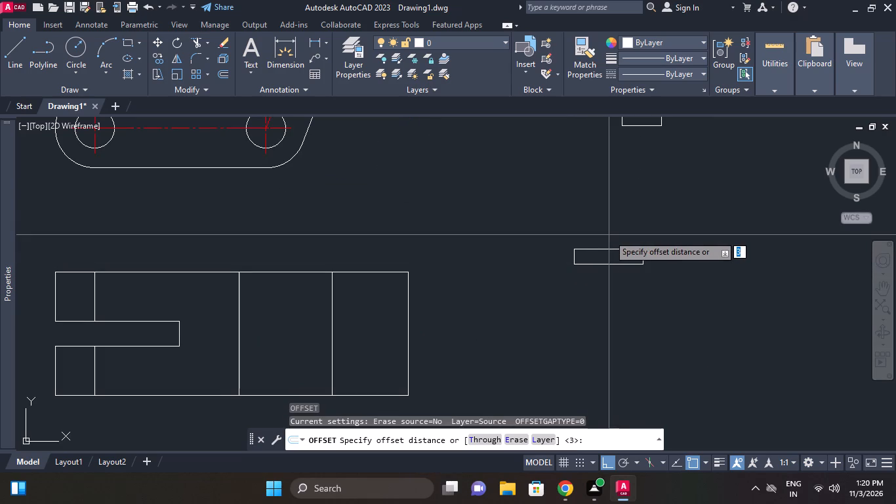
{"action": "key", "text": "1"}
{"action": "key", "text": "Return"}
{"action": "scroll", "coordinate": [580, 259], "scroll_direction": "up", "scroll_amount": 1}
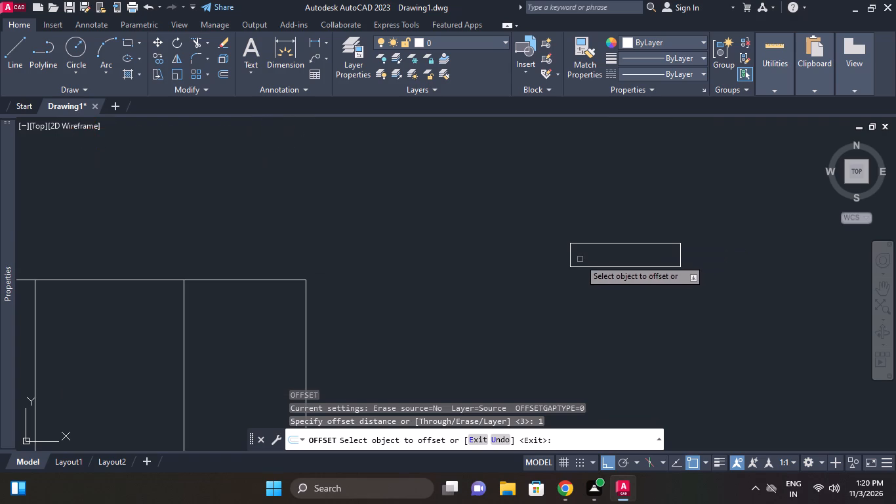
{"action": "left_click", "coordinate": [571, 251]}
{"action": "left_click", "coordinate": [580, 251]}
{"action": "left_click", "coordinate": [589, 249]}
{"action": "left_click", "coordinate": [594, 246]}
{"action": "left_click", "coordinate": [595, 263]}
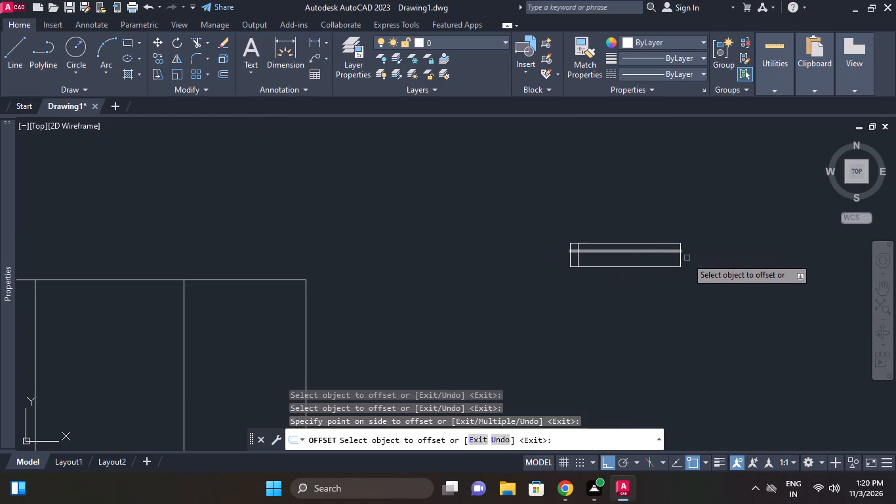
{"action": "left_click", "coordinate": [682, 257]}
{"action": "left_click", "coordinate": [643, 252]}
{"action": "right_click", "coordinate": [706, 220]}
{"action": "left_click", "coordinate": [722, 225]}
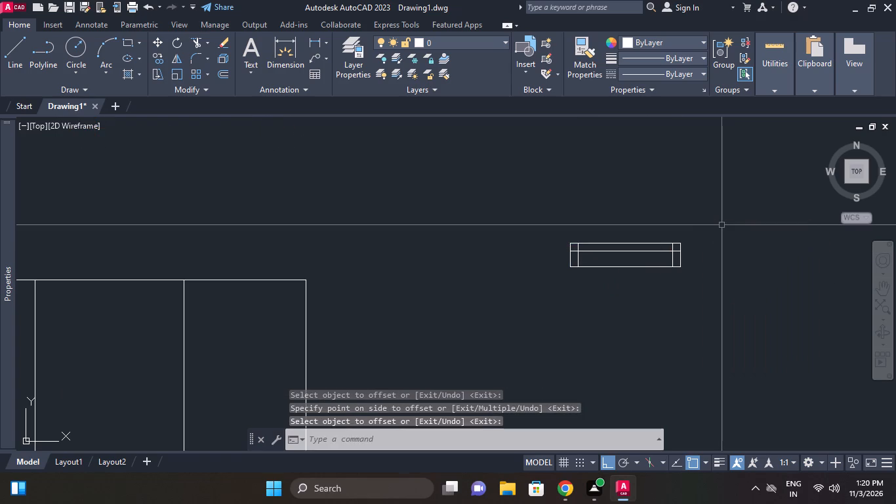
Draw diagonal chamfer lines across both upper corners of the rectangle, joining the ends of the offset lines.
{"action": "key", "text": "l"}
{"action": "key", "text": "space"}
{"action": "scroll", "coordinate": [571, 254], "scroll_direction": "up", "scroll_amount": 2}
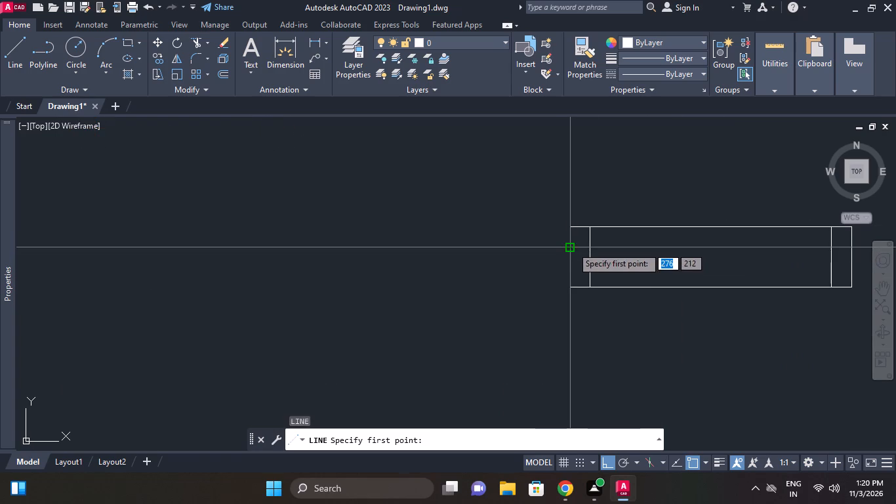
{"action": "left_click", "coordinate": [572, 247]}
{"action": "left_click", "coordinate": [592, 228]}
{"action": "right_click", "coordinate": [592, 226]}
{"action": "left_click", "coordinate": [647, 232]}
{"action": "right_click", "coordinate": [647, 227]}
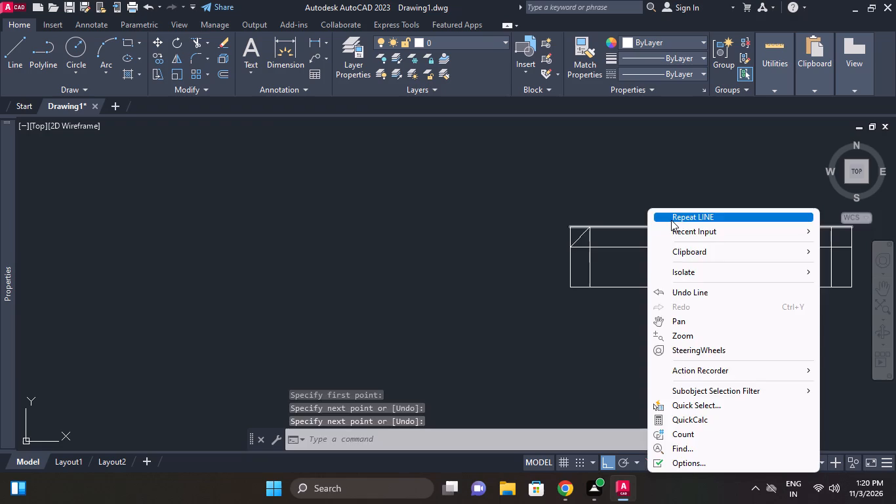
{"action": "left_click", "coordinate": [671, 220]}
{"action": "middle_click_drag", "start_coordinate": [751, 238], "coordinate": [594, 241]}
{"action": "left_click", "coordinate": [672, 232]}
{"action": "left_click", "coordinate": [693, 248]}
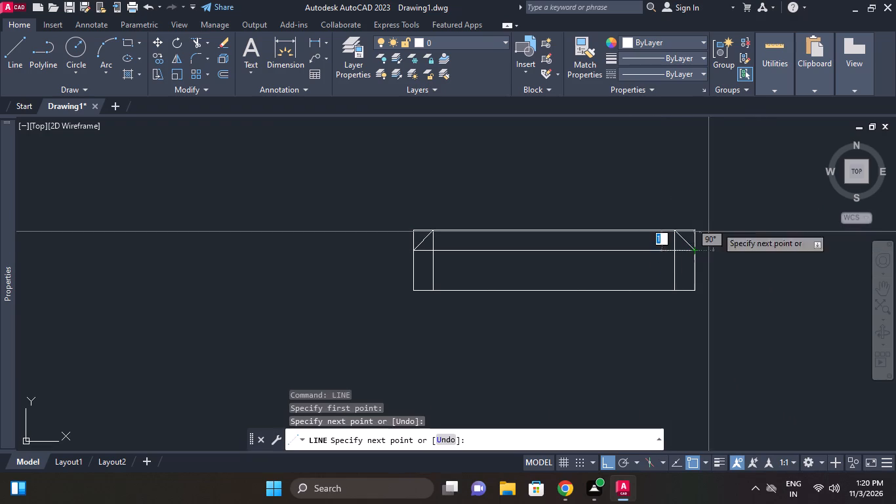
{"action": "right_click", "coordinate": [719, 222]}
{"action": "left_click", "coordinate": [733, 227]}
Trim the horizontal and vertical edge pieces outside the two chamfer lines at the upper corners.
{"action": "key", "text": "t"}
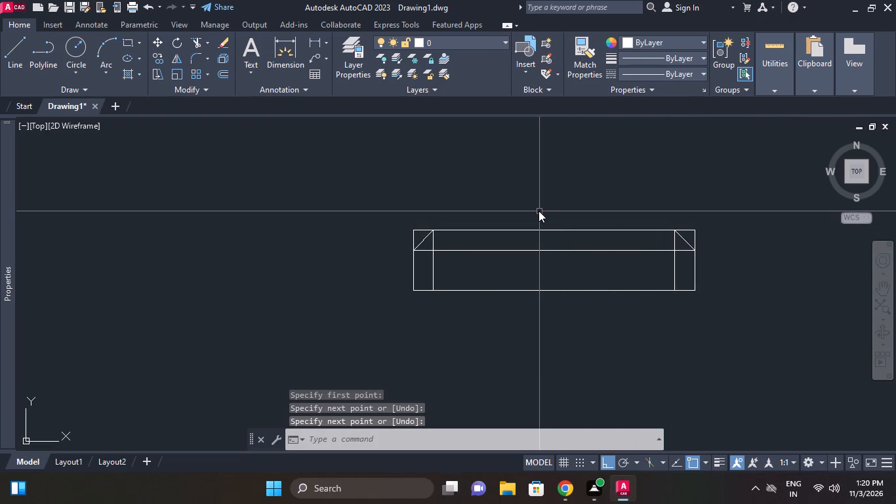
{"action": "key", "text": "r"}
{"action": "key", "text": "space"}
{"action": "key", "text": "space"}
{"action": "left_click", "coordinate": [417, 232]}
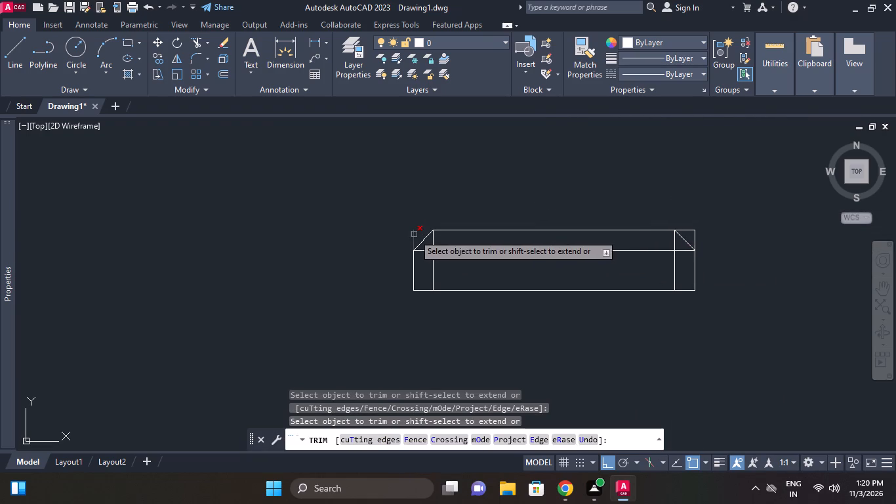
{"action": "left_click", "coordinate": [413, 236]}
{"action": "left_click", "coordinate": [686, 234]}
{"action": "double_click", "coordinate": [687, 230]}
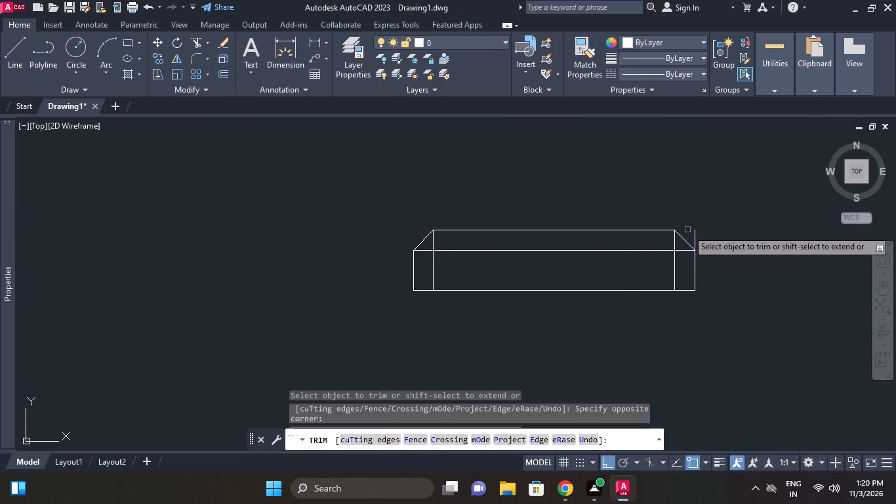
{"action": "left_click", "coordinate": [693, 234]}
{"action": "right_click", "coordinate": [701, 220]}
{"action": "left_click", "coordinate": [708, 223]}
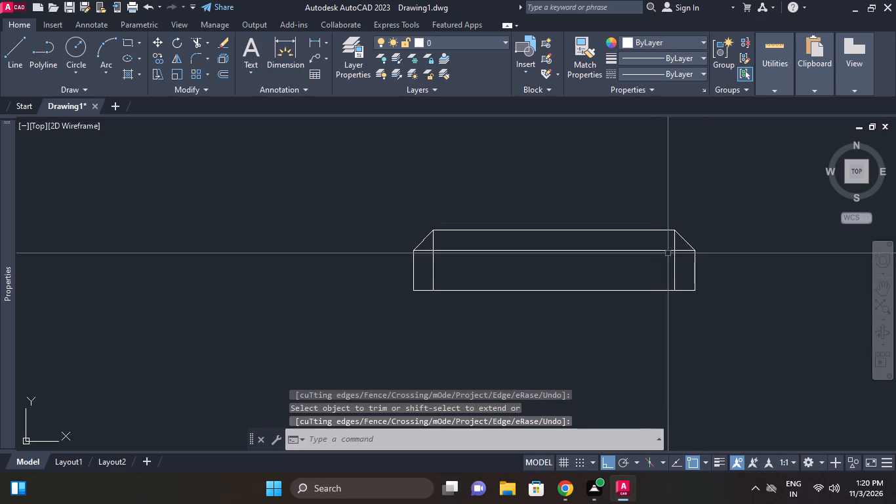
Erase the two vertical offset lines inside the chamfered head.
{"action": "left_click", "coordinate": [676, 261]}
{"action": "left_click", "coordinate": [438, 259]}
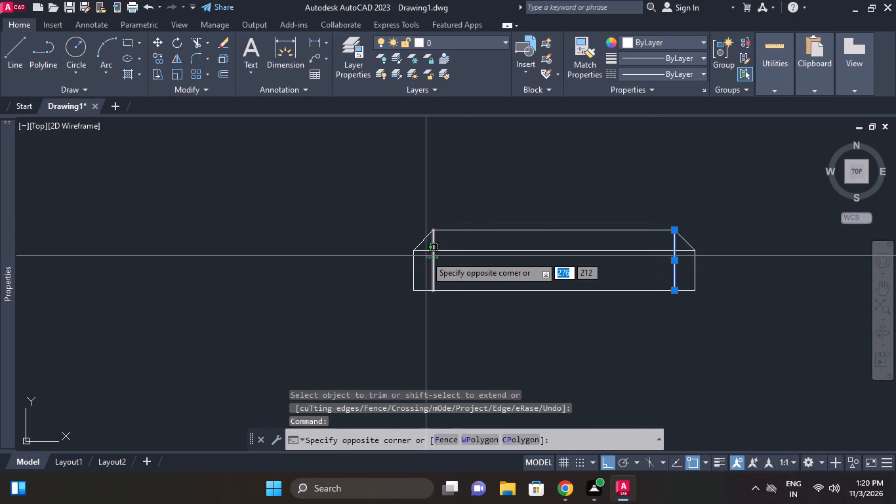
{"action": "left_click", "coordinate": [426, 256]}
{"action": "right_click", "coordinate": [476, 213]}
{"action": "left_click", "coordinate": [514, 228]}
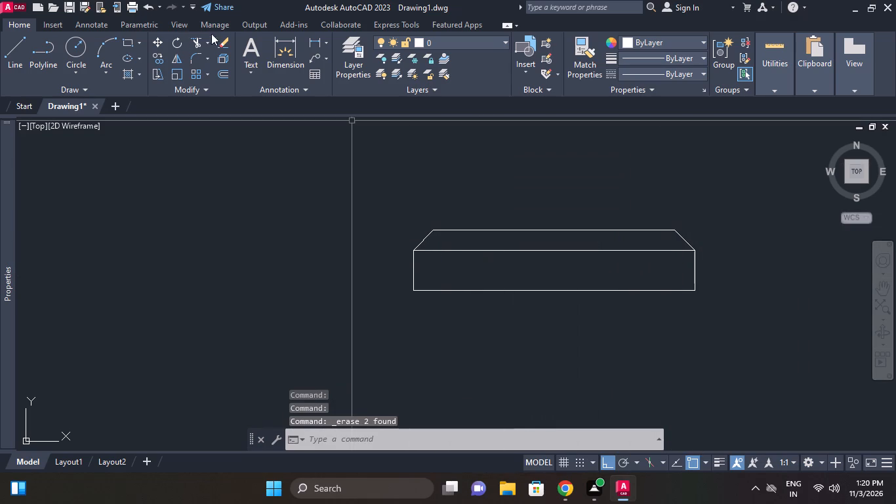
Draw a 48-unit vertical line downward from the midpoint of the chamfered head's bottom edge.
{"action": "left_click", "coordinate": [20, 64]}
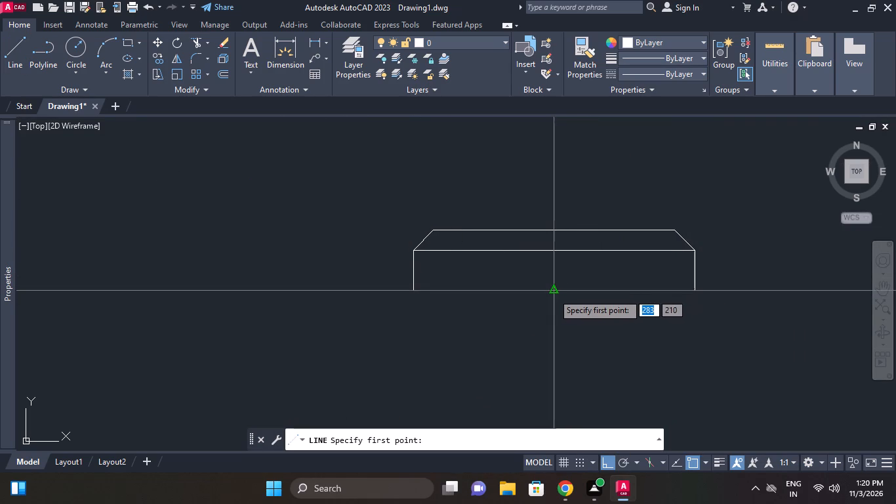
{"action": "left_click", "coordinate": [556, 291]}
{"action": "middle_click_drag", "start_coordinate": [550, 312], "coordinate": [566, 257]}
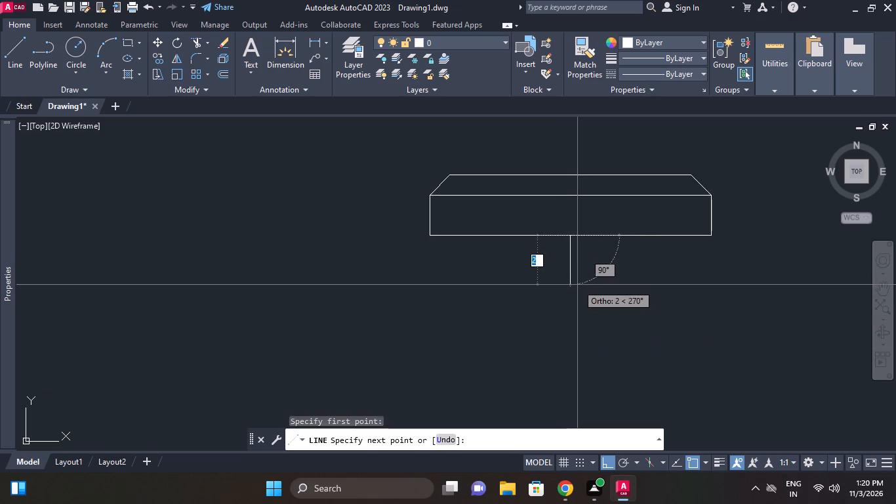
{"action": "type", "text": "48"}
{"action": "key", "text": "Return"}
{"action": "key", "text": "Return"}
Offset the lower pin's 48-unit vertical centre line by 4 to both sides to form the shank edges.
{"action": "scroll", "coordinate": [576, 280], "scroll_direction": "down", "scroll_amount": 2}
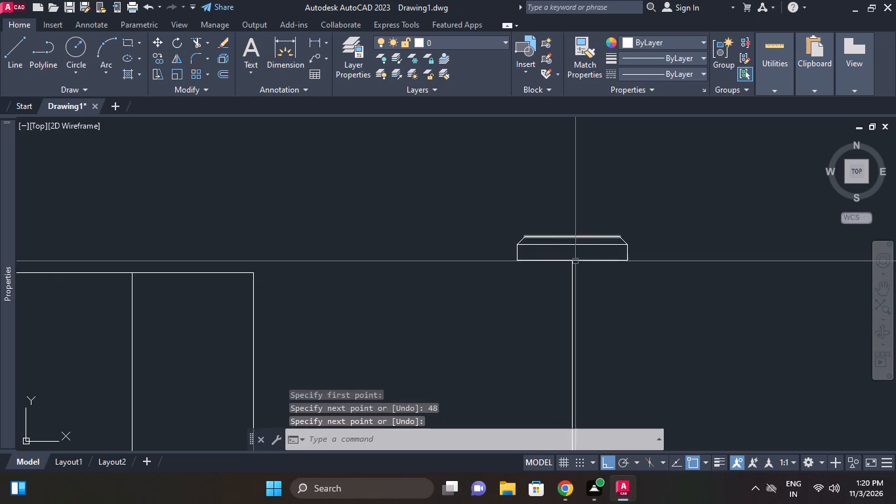
{"action": "middle_click", "coordinate": [576, 262]}
{"action": "middle_click_drag", "start_coordinate": [574, 258], "coordinate": [578, 197]}
{"action": "middle_click_drag", "start_coordinate": [578, 276], "coordinate": [588, 237]}
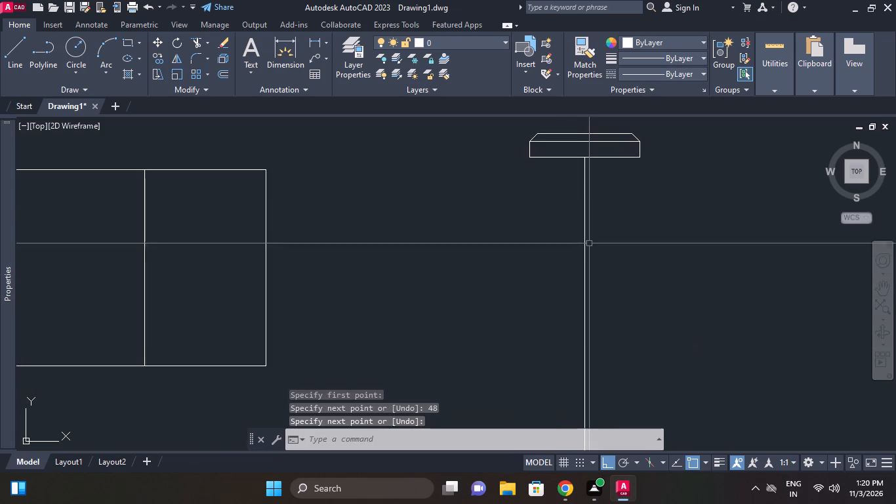
{"action": "middle_click_drag", "start_coordinate": [590, 252], "coordinate": [598, 228]}
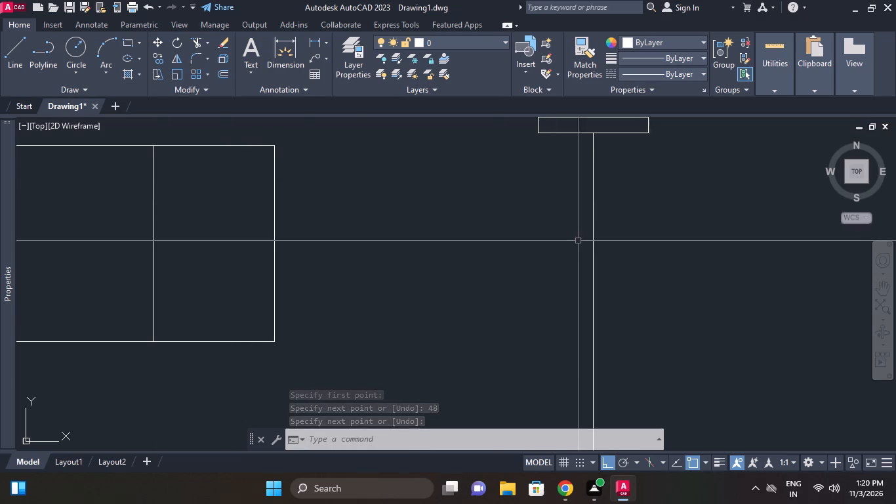
{"action": "scroll", "coordinate": [580, 239], "scroll_direction": "down", "scroll_amount": 1}
{"action": "middle_click", "coordinate": [580, 238]}
{"action": "scroll", "coordinate": [579, 234], "scroll_direction": "down", "scroll_amount": 2}
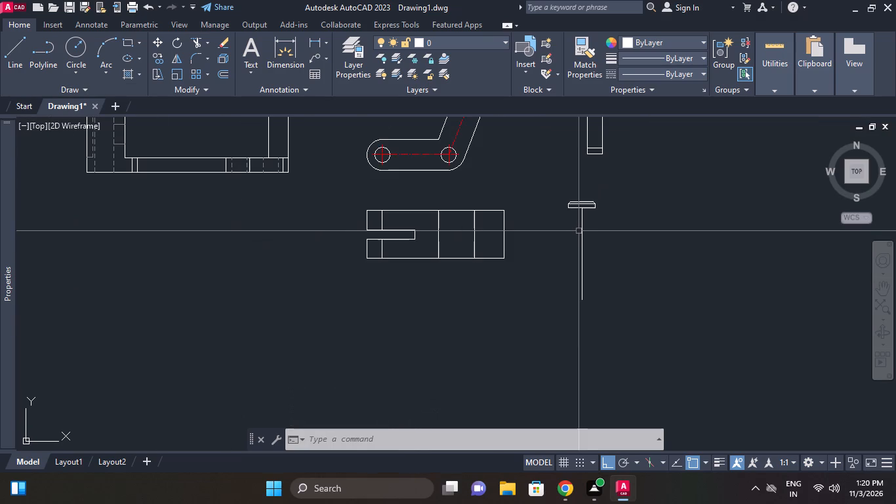
{"action": "key", "text": "o"}
{"action": "key", "text": "space"}
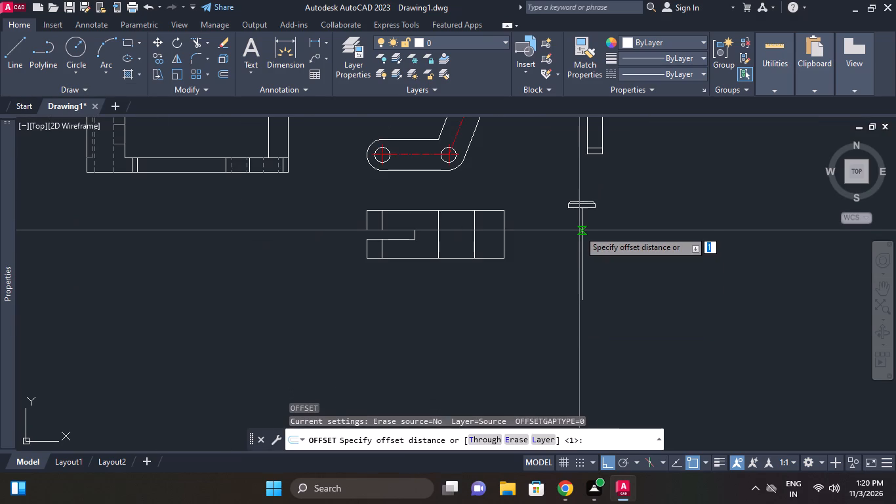
{"action": "key", "text": "4"}
{"action": "key", "text": "Return"}
{"action": "left_click", "coordinate": [582, 241]}
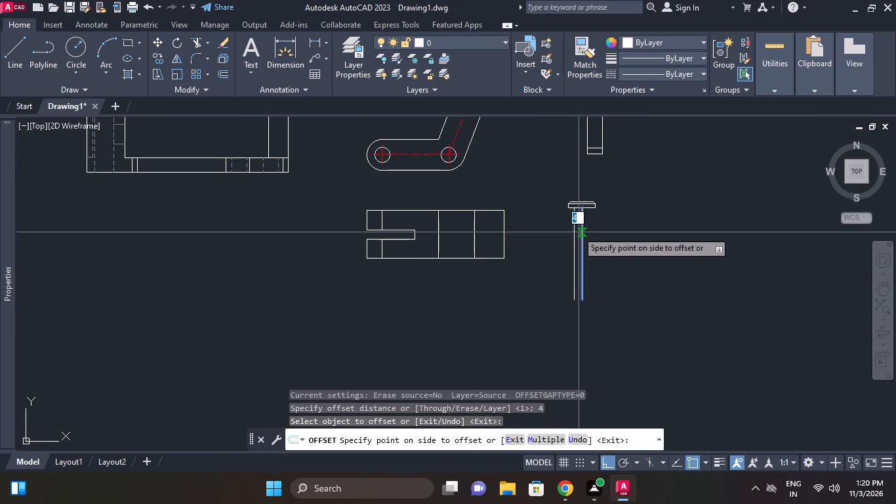
{"action": "left_click", "coordinate": [577, 230]}
{"action": "left_click", "coordinate": [580, 224]}
{"action": "left_click", "coordinate": [567, 221]}
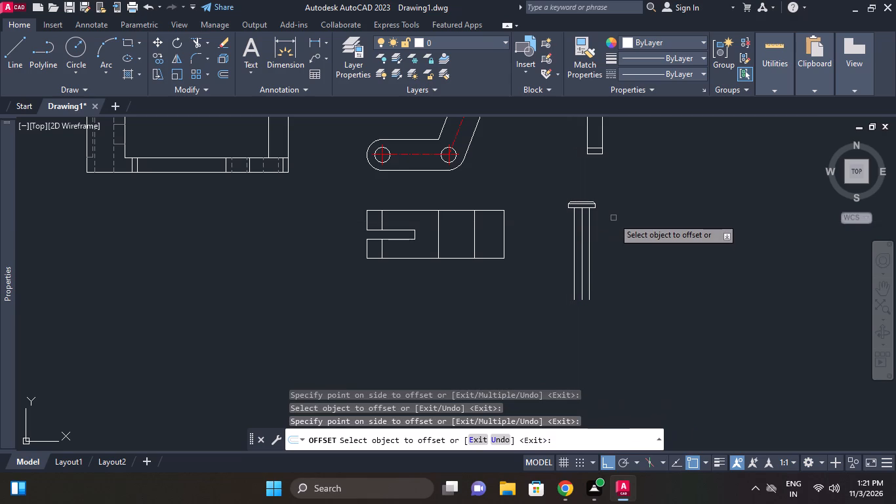
{"action": "right_click", "coordinate": [614, 218]}
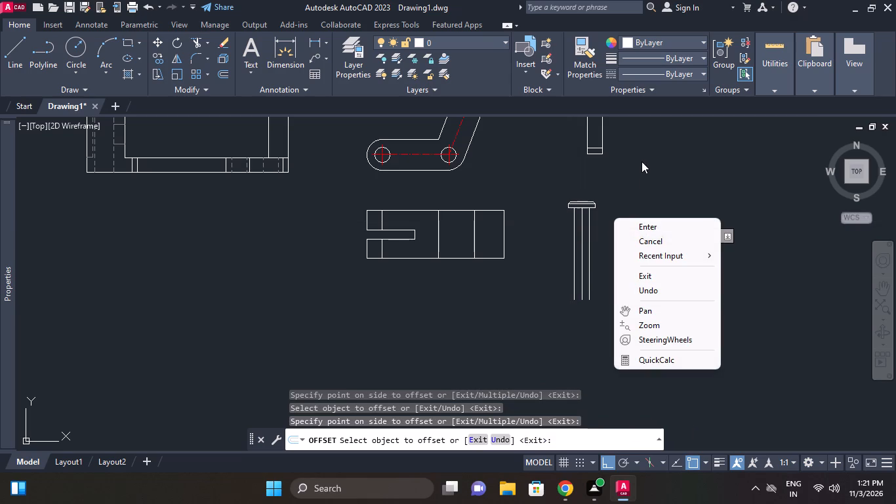
{"action": "left_click", "coordinate": [643, 224]}
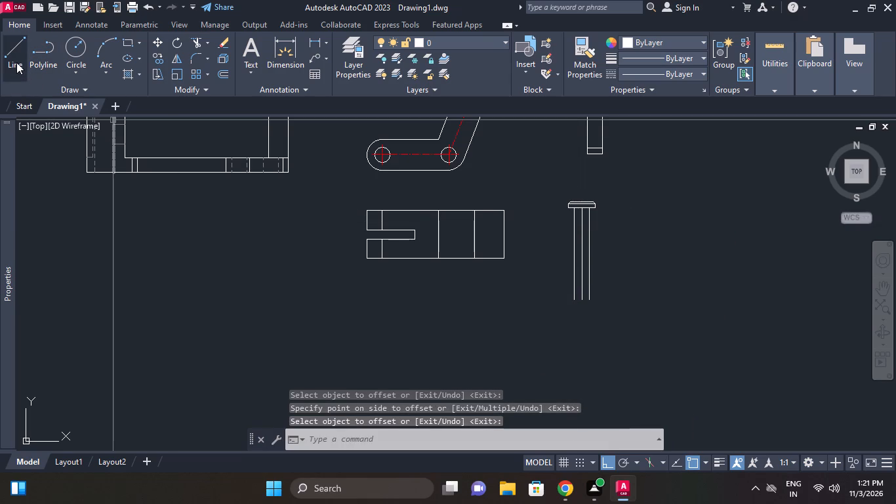
Draw a horizontal line closing the bottom of the shank between the lower ends of its two outer edges.
{"action": "left_click", "coordinate": [16, 62]}
{"action": "left_click", "coordinate": [569, 300]}
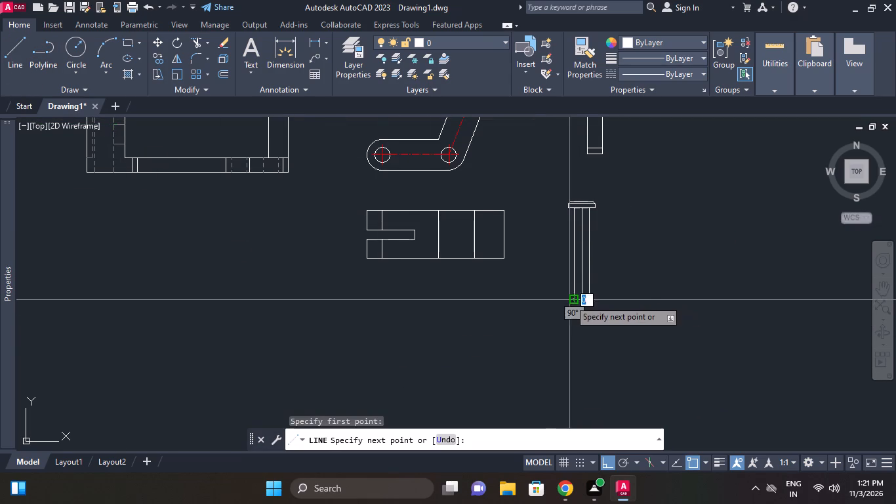
{"action": "left_click", "coordinate": [592, 301]}
{"action": "right_click", "coordinate": [605, 276]}
{"action": "left_click", "coordinate": [639, 280]}
Offset the shank's bottom edge upward by 3.
{"action": "middle_click_drag", "start_coordinate": [608, 278], "coordinate": [619, 270]}
{"action": "scroll", "coordinate": [588, 299], "scroll_direction": "up", "scroll_amount": 1}
{"action": "type", "text": "o 3"}
{"action": "key", "text": "Return"}
{"action": "scroll", "coordinate": [589, 287], "scroll_direction": "up", "scroll_amount": 1}
{"action": "left_click", "coordinate": [588, 288]}
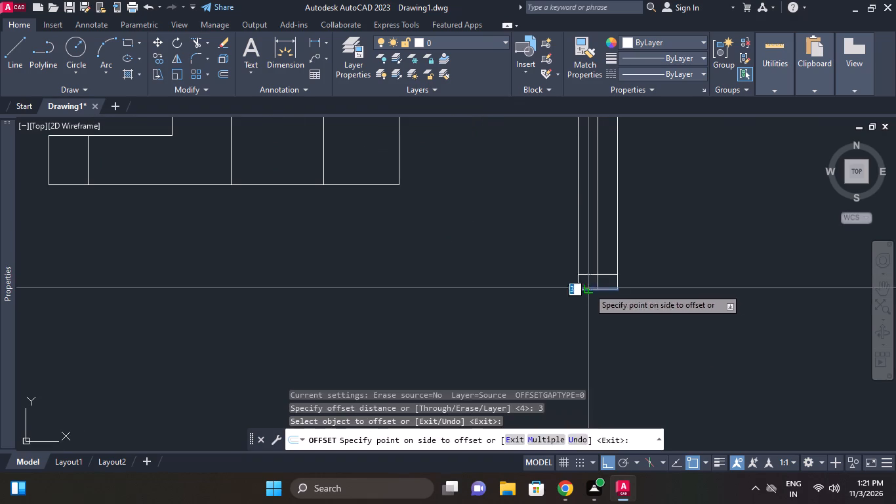
{"action": "left_click", "coordinate": [588, 258]}
{"action": "middle_click_drag", "start_coordinate": [633, 230], "coordinate": [638, 268]}
{"action": "scroll", "coordinate": [633, 237], "scroll_direction": "down", "scroll_amount": 1}
{"action": "right_click", "coordinate": [648, 245]}
{"action": "left_click", "coordinate": [670, 250]}
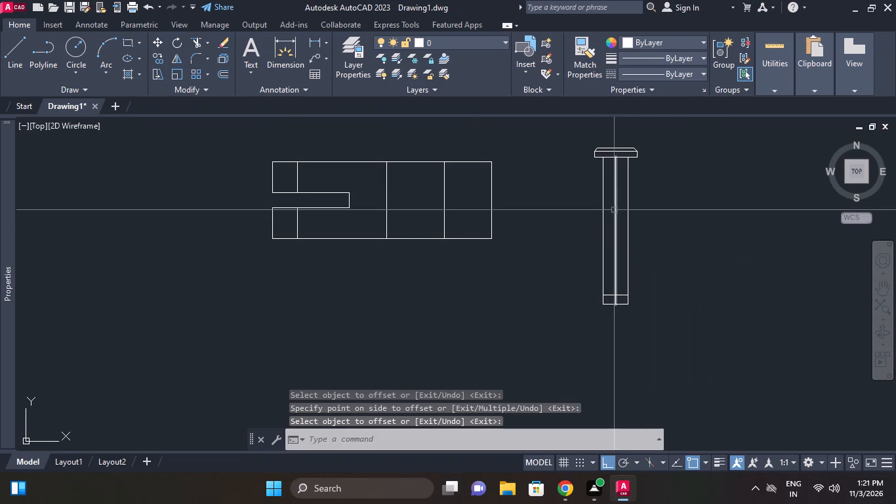
Erase the vertical centre line inside the lower pin's shank.
{"action": "left_click", "coordinate": [613, 209]}
{"action": "right_click", "coordinate": [652, 185]}
{"action": "left_click", "coordinate": [677, 211]}
Move the whole upper headed pin horizontally closer to the angled link.
{"action": "scroll", "coordinate": [664, 207], "scroll_direction": "down", "scroll_amount": 1}
{"action": "middle_click_drag", "start_coordinate": [662, 221], "coordinate": [666, 287]}
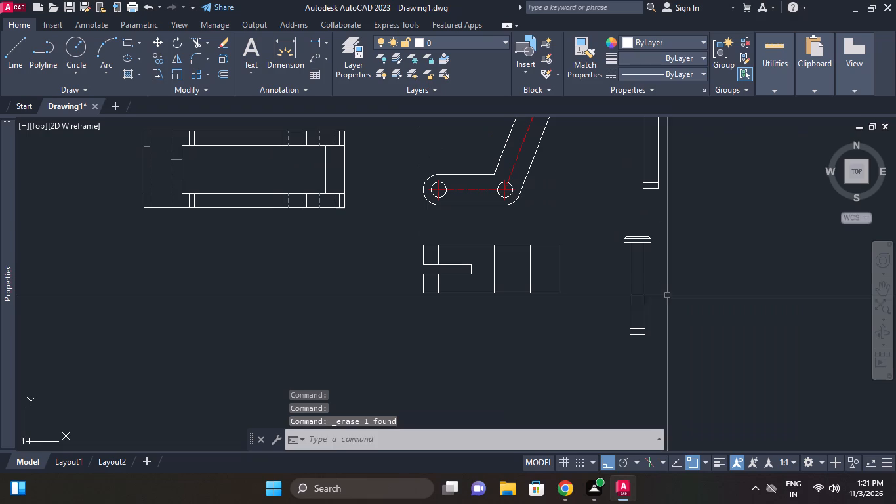
{"action": "left_click_drag", "start_coordinate": [670, 321], "coordinate": [662, 316]}
{"action": "scroll", "coordinate": [684, 283], "scroll_direction": "down", "scroll_amount": 1}
{"action": "left_click", "coordinate": [712, 306]}
{"action": "scroll", "coordinate": [692, 282], "scroll_direction": "down", "scroll_amount": 1}
{"action": "middle_click_drag", "start_coordinate": [692, 282], "coordinate": [686, 271]}
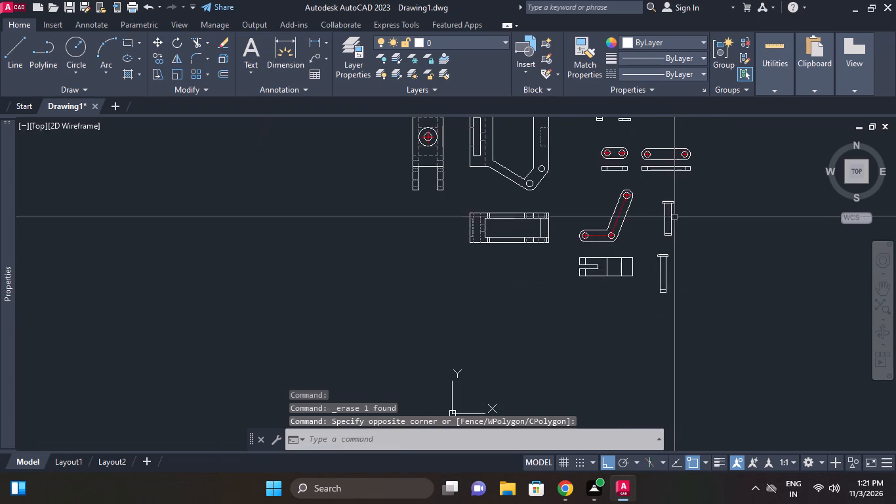
{"action": "scroll", "coordinate": [663, 199], "scroll_direction": "up", "scroll_amount": 1}
{"action": "left_click", "coordinate": [648, 189]}
{"action": "left_click_drag", "start_coordinate": [718, 272], "coordinate": [718, 264]}
{"action": "right_click", "coordinate": [713, 222]}
{"action": "left_click", "coordinate": [740, 247]}
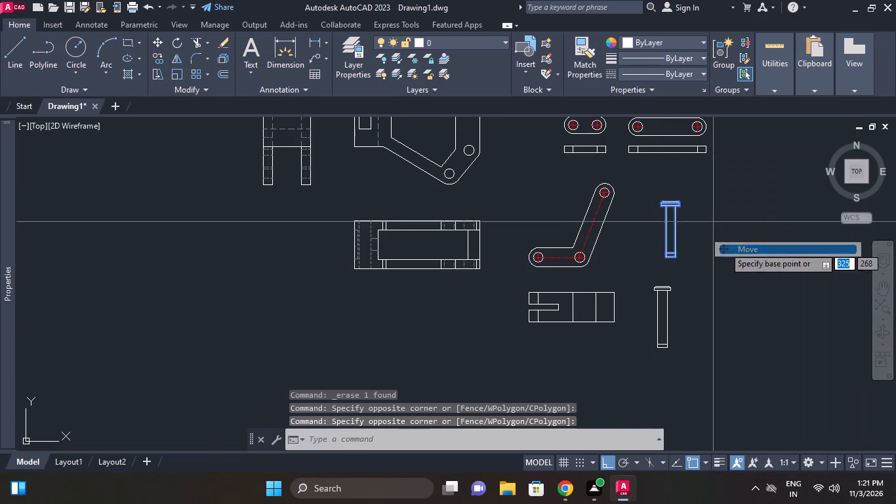
{"action": "left_click", "coordinate": [724, 247]}
{"action": "left_click", "coordinate": [703, 243]}
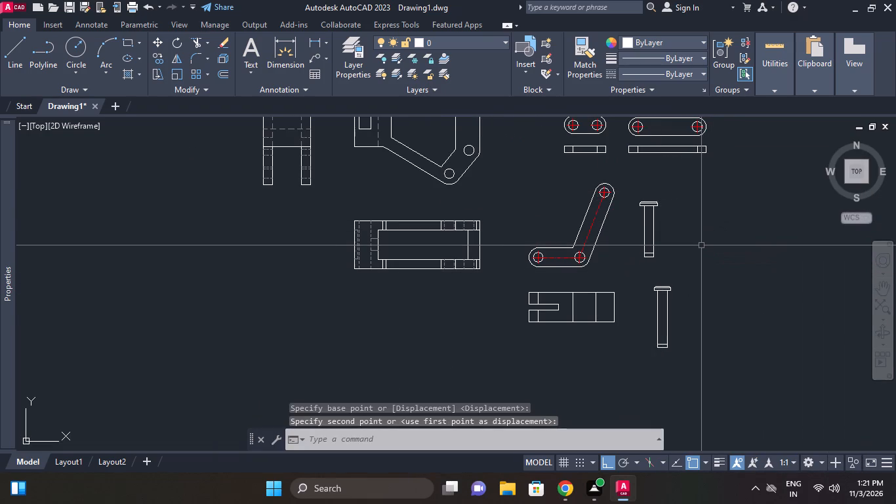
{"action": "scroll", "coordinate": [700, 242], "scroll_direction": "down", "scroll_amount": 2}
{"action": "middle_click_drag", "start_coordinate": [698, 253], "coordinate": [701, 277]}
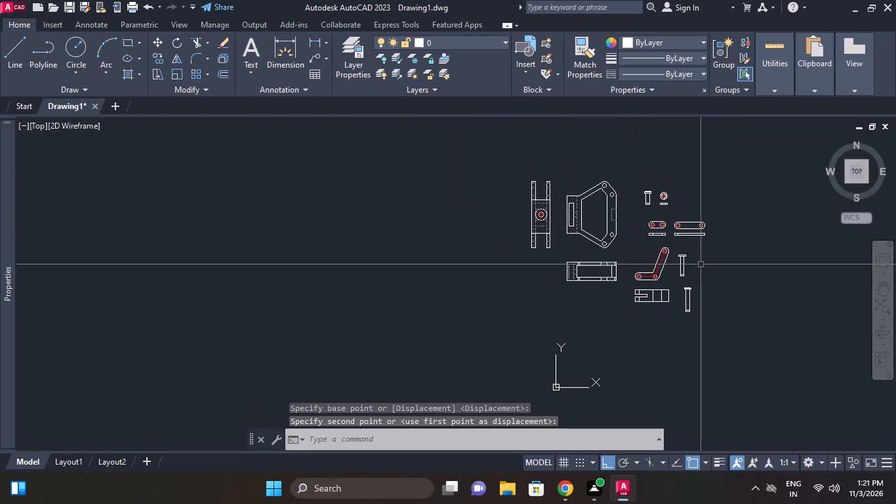
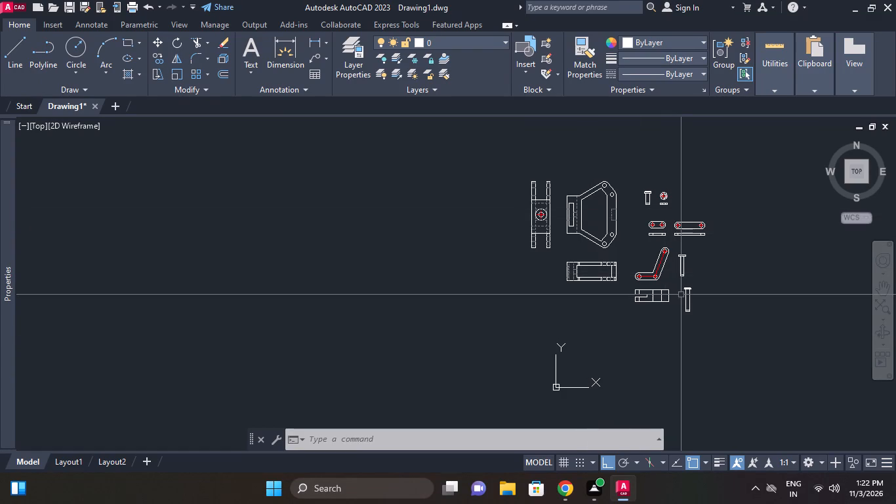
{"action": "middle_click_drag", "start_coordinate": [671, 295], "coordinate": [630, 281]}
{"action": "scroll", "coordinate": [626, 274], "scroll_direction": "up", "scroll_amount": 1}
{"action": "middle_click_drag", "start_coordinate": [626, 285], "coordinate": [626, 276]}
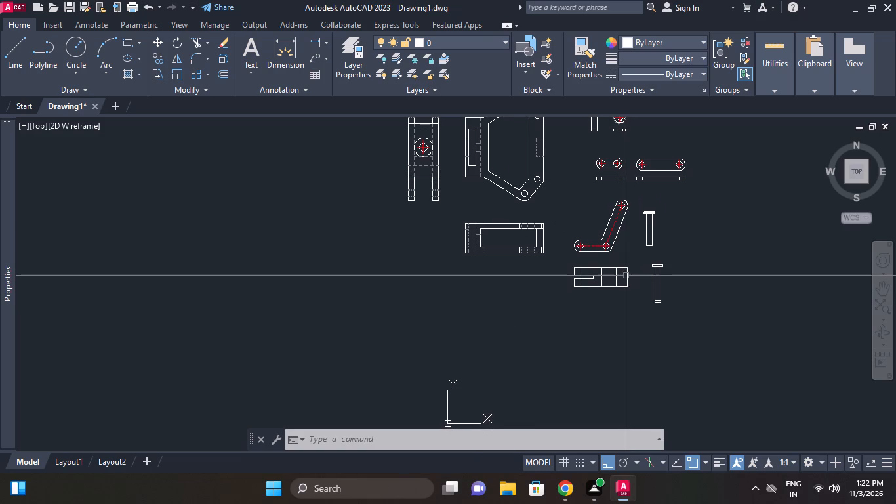
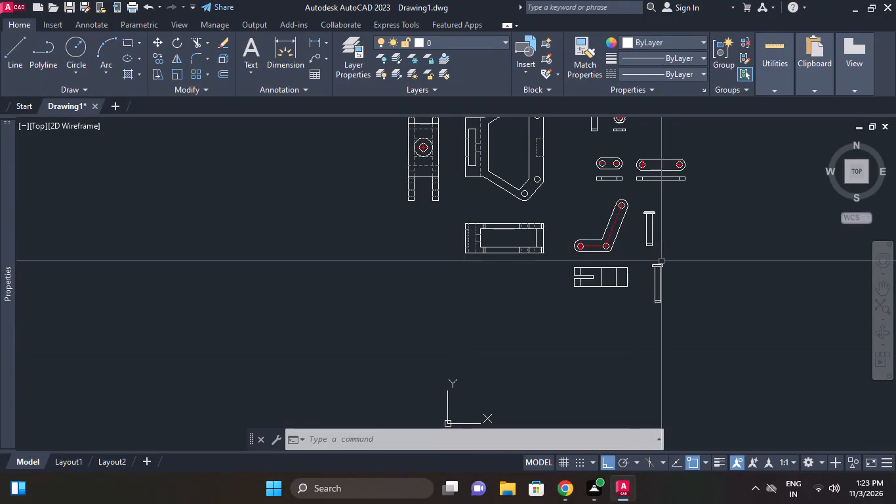
Draw two concentric circles, radius 8 and diameter 8, in the empty area below the existing part views.
{"action": "middle_click_drag", "start_coordinate": [683, 299], "coordinate": [696, 285]}
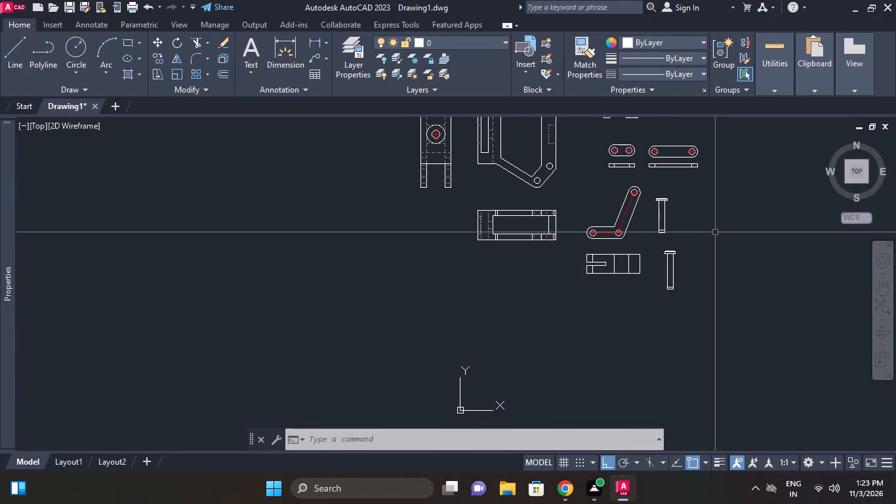
{"action": "left_click", "coordinate": [72, 54]}
{"action": "middle_click", "coordinate": [469, 322]}
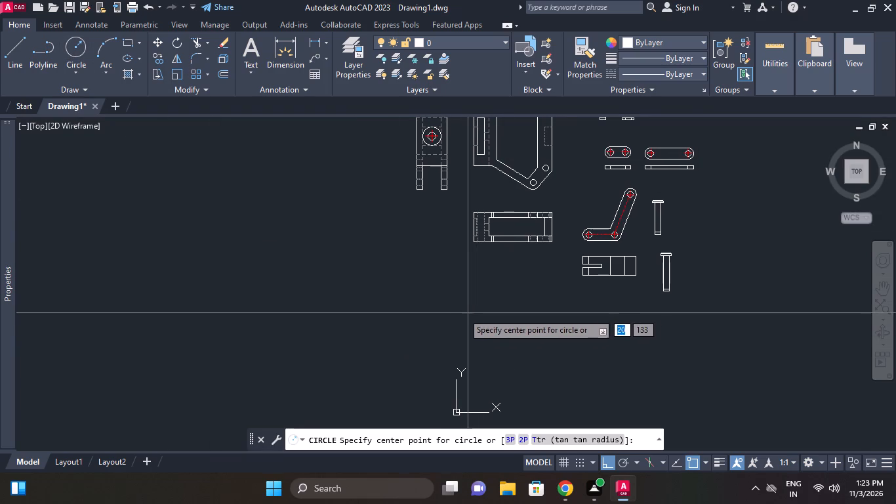
{"action": "left_click", "coordinate": [455, 313]}
{"action": "type", "text": "8"}
{"action": "key", "text": "space"}
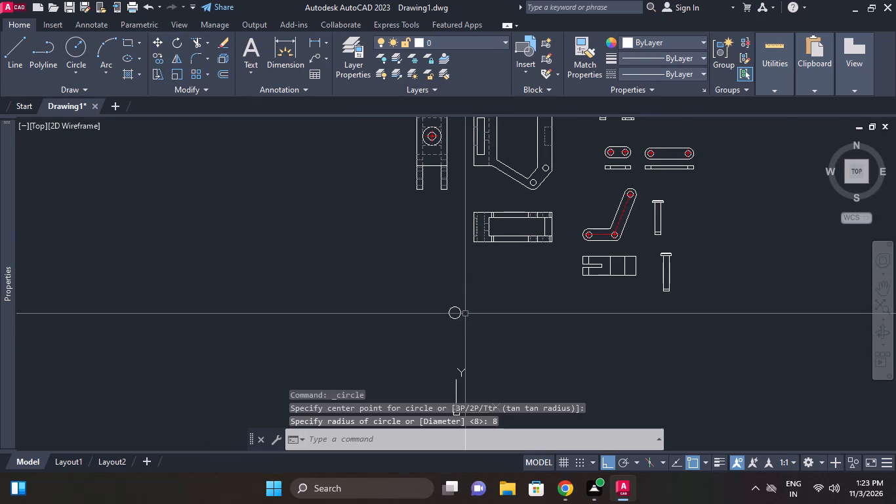
{"action": "scroll", "coordinate": [465, 314], "scroll_direction": "up", "scroll_amount": 2}
{"action": "key", "text": "space"}
{"action": "left_click", "coordinate": [436, 314]}
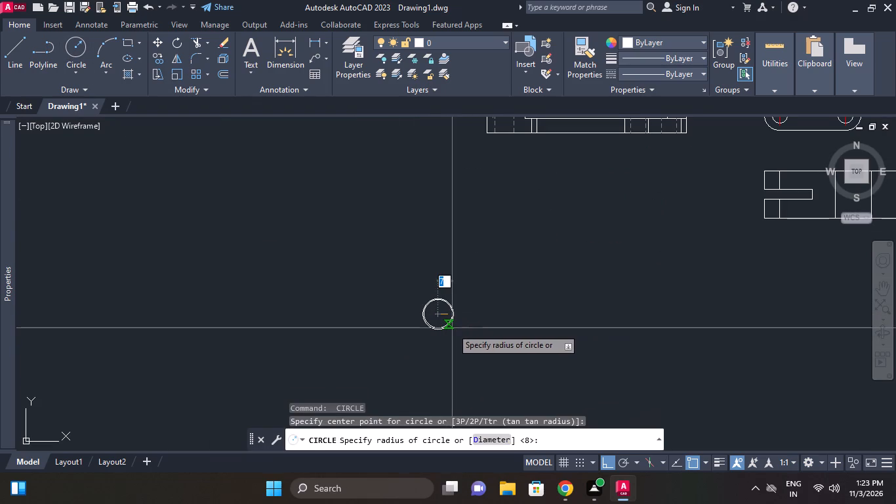
{"action": "type", "text": "d"}
{"action": "key", "text": "space"}
{"action": "type", "text": "8"}
{"action": "key", "text": "space"}
{"action": "middle_click_drag", "start_coordinate": [520, 316], "coordinate": [527, 274]}
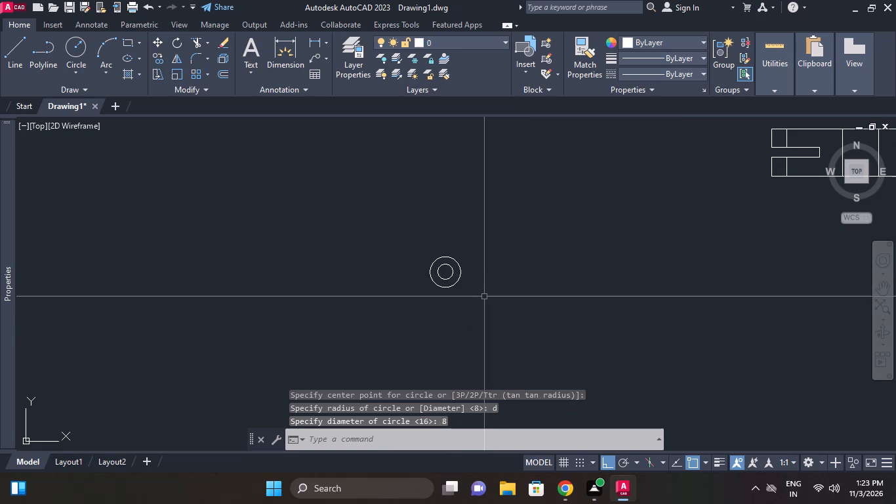
Draw a horizontal and a vertical construction line through the centre of the concentric circles.
{"action": "type", "text": "xl h"}
{"action": "key", "text": "space"}
{"action": "scroll", "coordinate": [458, 283], "scroll_direction": "up", "scroll_amount": 1}
{"action": "left_click", "coordinate": [434, 263]}
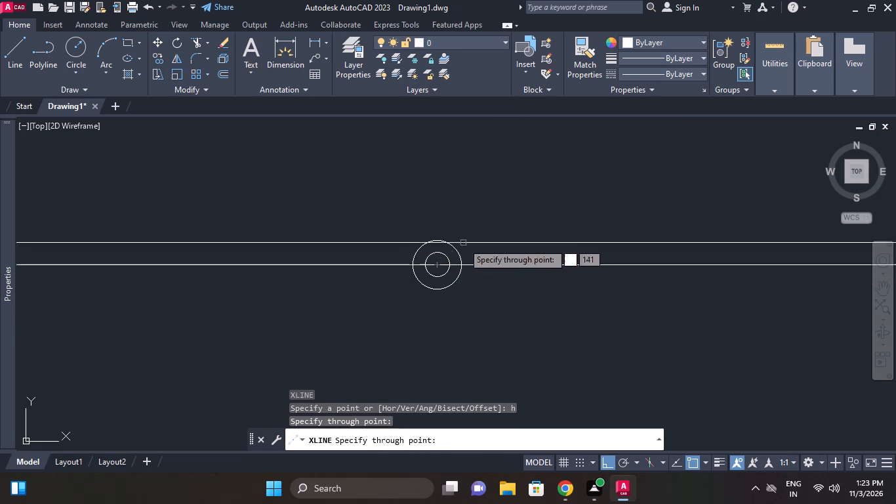
{"action": "right_click", "coordinate": [463, 243]}
{"action": "left_click", "coordinate": [487, 242]}
{"action": "right_click", "coordinate": [488, 239]}
{"action": "left_click", "coordinate": [517, 222]}
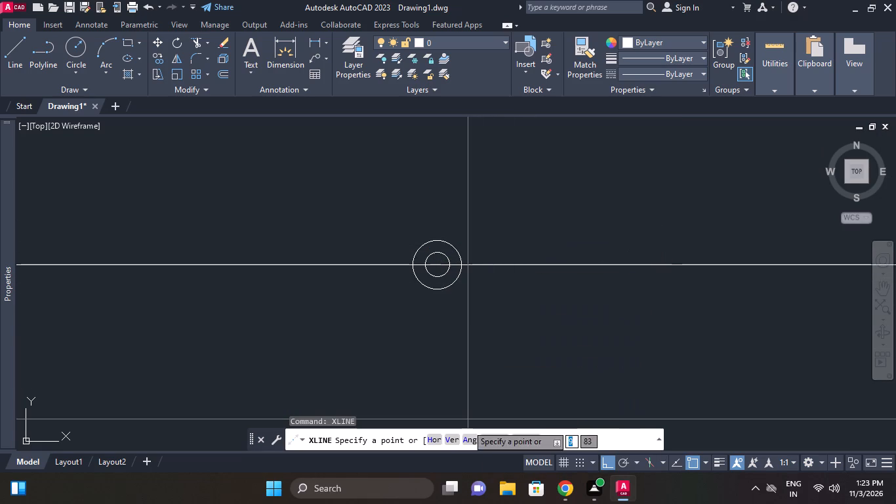
{"action": "left_click", "coordinate": [451, 442]}
{"action": "left_click", "coordinate": [439, 264]}
{"action": "right_click", "coordinate": [516, 219]}
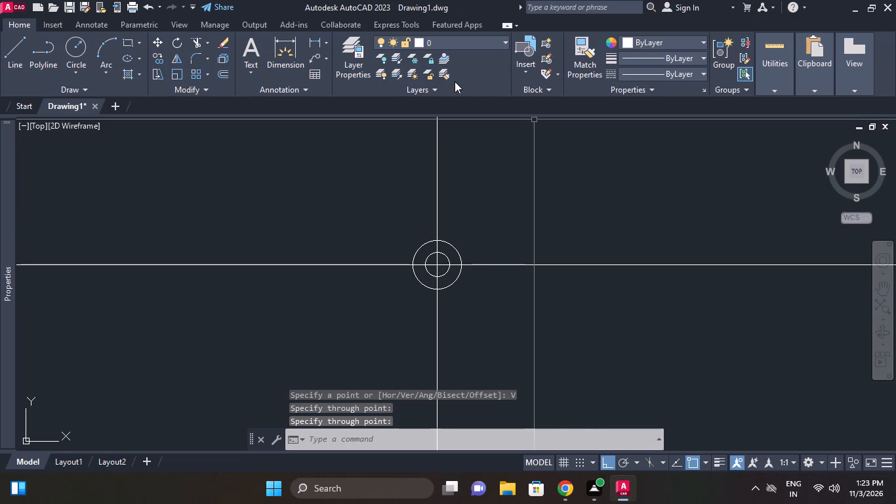
Offset the horizontal construction line 24.87 downward and the vertical construction line 7.33 to the right.
{"action": "left_click", "coordinate": [222, 74]}
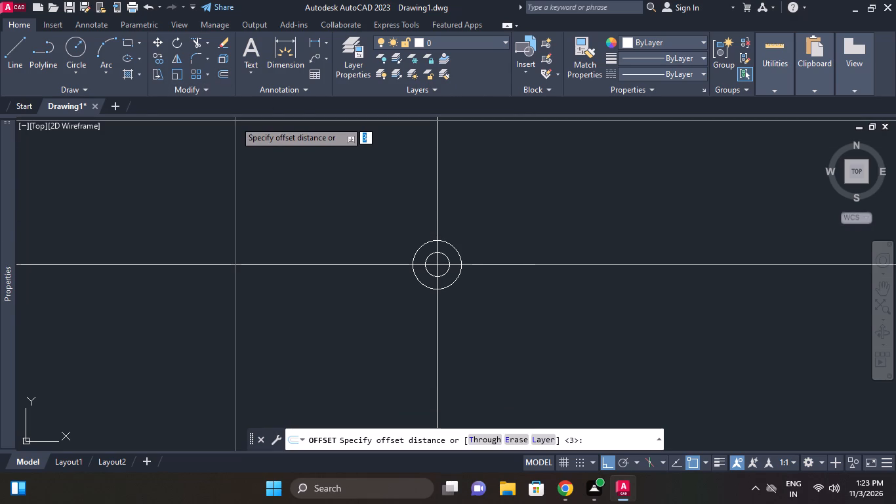
{"action": "type", "text": "24"}
{"action": "type", "text": ".87"}
{"action": "key", "text": "Return"}
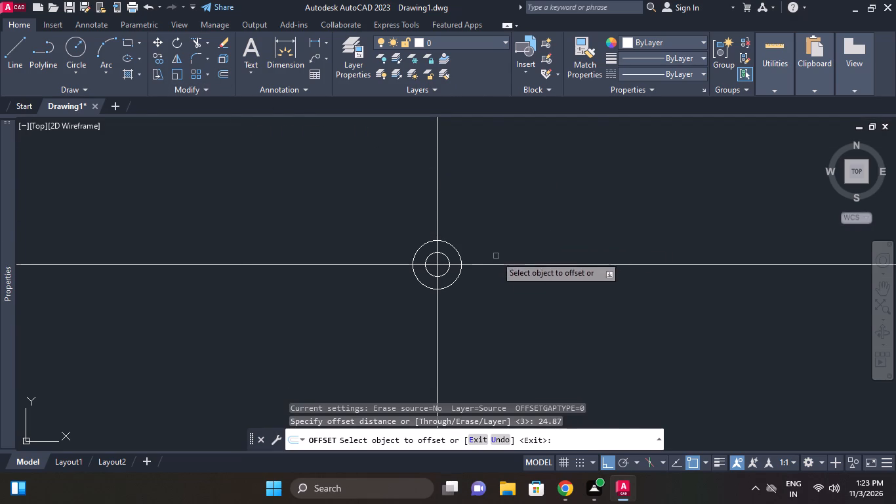
{"action": "left_click", "coordinate": [497, 266]}
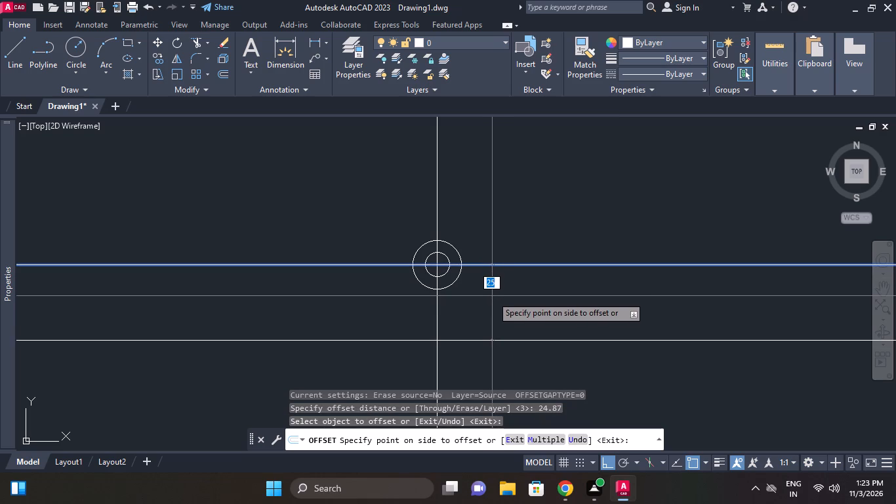
{"action": "left_click", "coordinate": [493, 300]}
{"action": "left_click", "coordinate": [438, 311]}
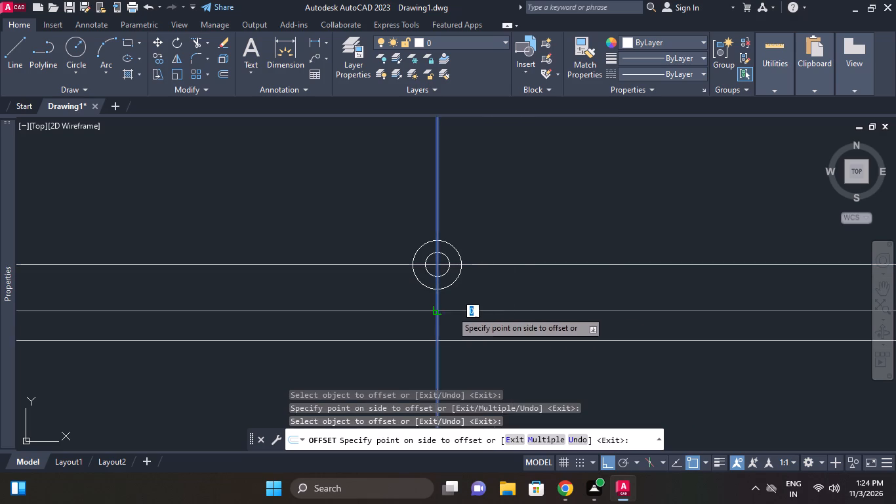
{"action": "type", "text": "7.33"}
{"action": "key", "text": "Return"}
{"action": "right_click", "coordinate": [497, 318]}
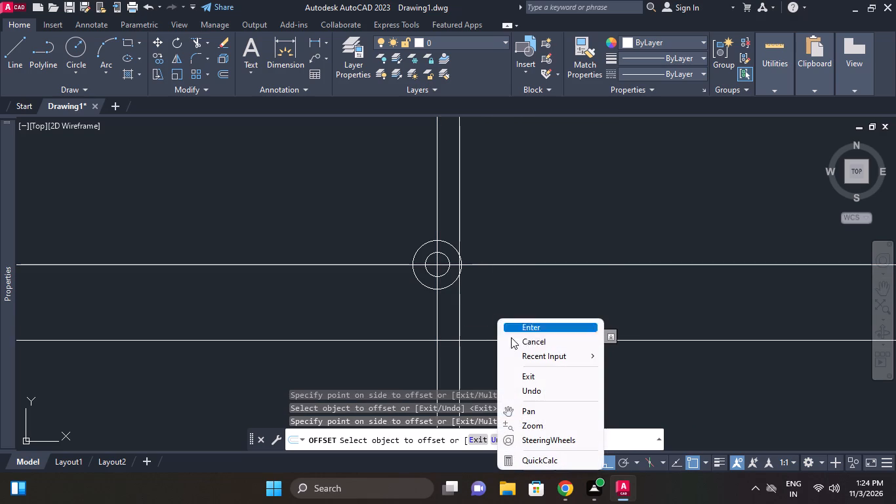
{"action": "left_click", "coordinate": [551, 324]}
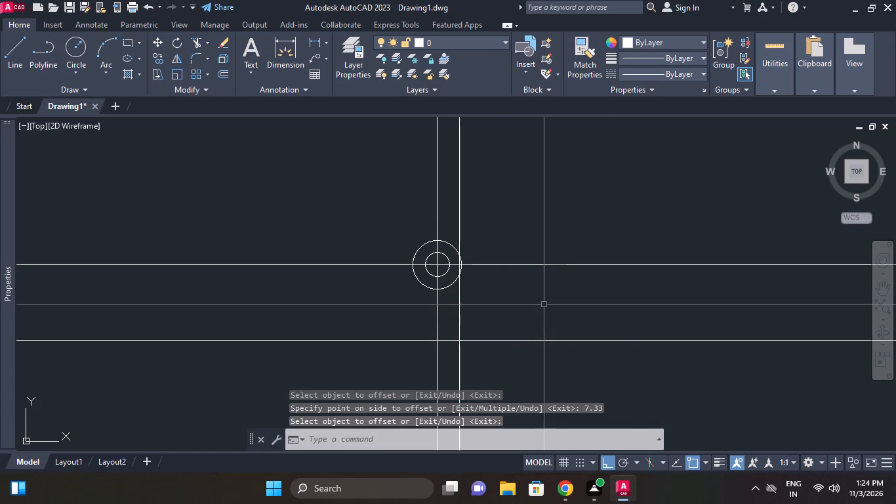
Draw concentric circles of radius 8 and diameter 8 at the intersection of the two offset construction lines.
{"action": "left_click", "coordinate": [62, 55]}
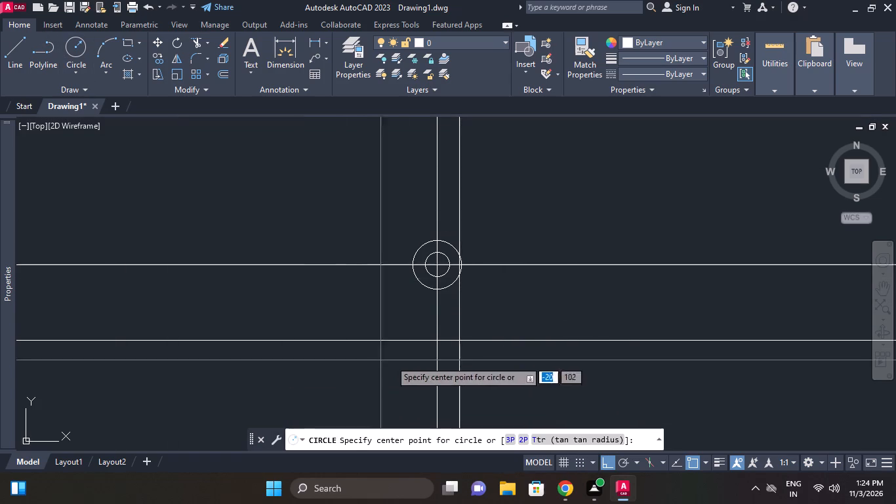
{"action": "left_click", "coordinate": [457, 337]}
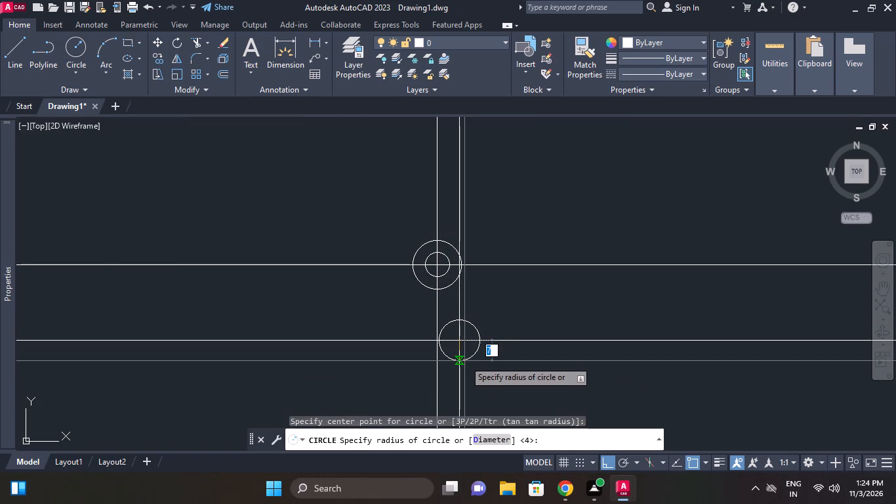
{"action": "key", "text": "8"}
{"action": "key", "text": "Return"}
{"action": "key", "text": "Return"}
{"action": "left_click", "coordinate": [458, 341]}
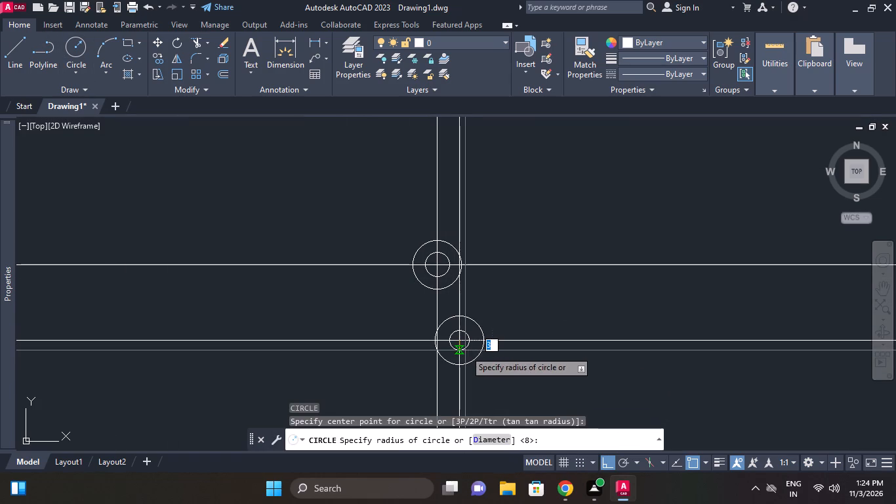
{"action": "type", "text": "d"}
{"action": "key", "text": "space"}
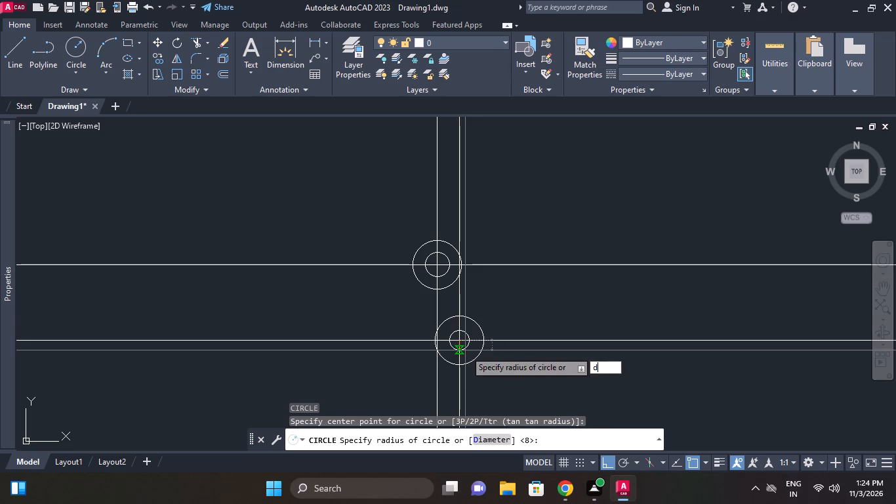
{"action": "key", "text": "8"}
{"action": "key", "text": "Return"}
{"action": "key", "text": "period"}
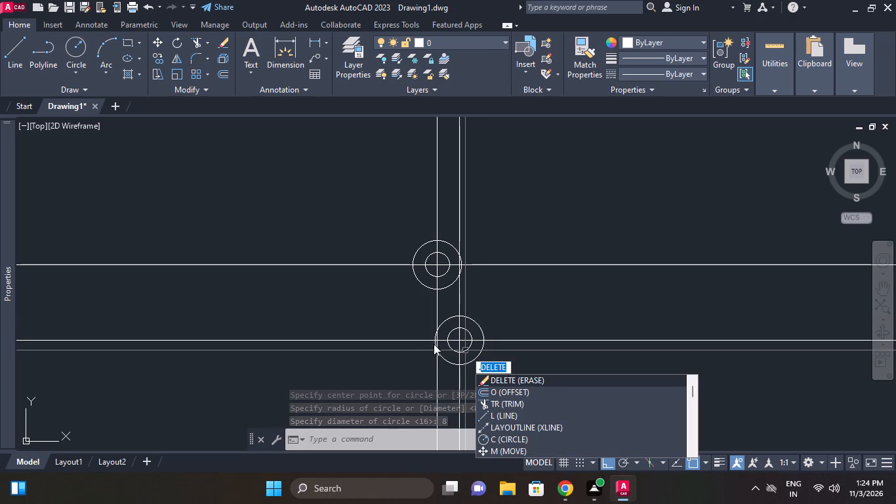
Offset the horizontal construction line through the lower circles 27 downward.
{"action": "middle_click_drag", "start_coordinate": [434, 344], "coordinate": [441, 301]}
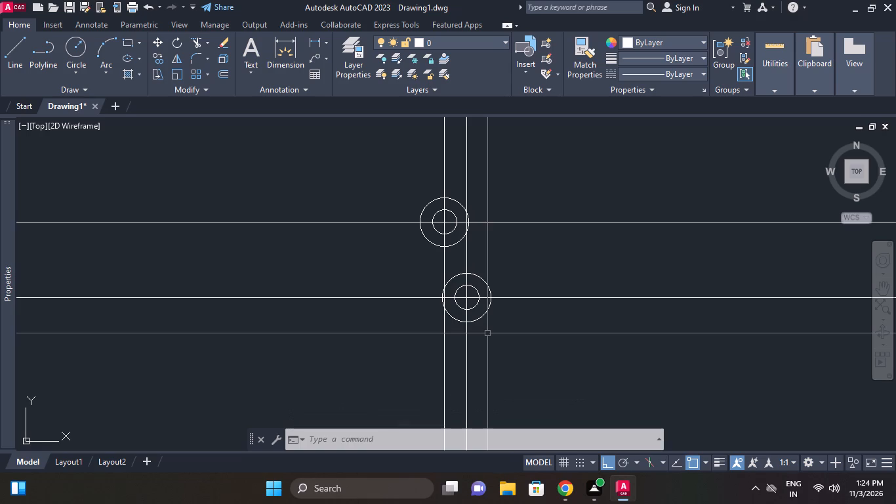
{"action": "middle_click_drag", "start_coordinate": [487, 333], "coordinate": [493, 316]}
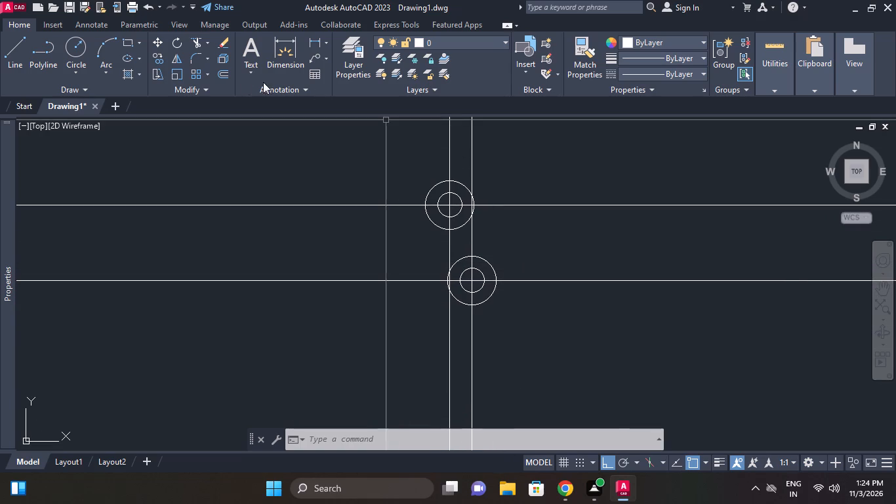
{"action": "left_click", "coordinate": [224, 74]}
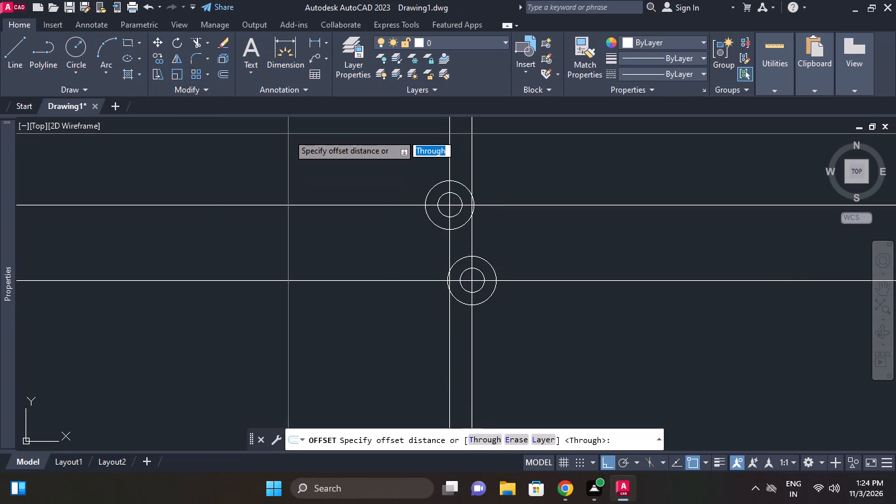
{"action": "key", "text": "2"}
{"action": "key", "text": "7"}
{"action": "key", "text": "Return"}
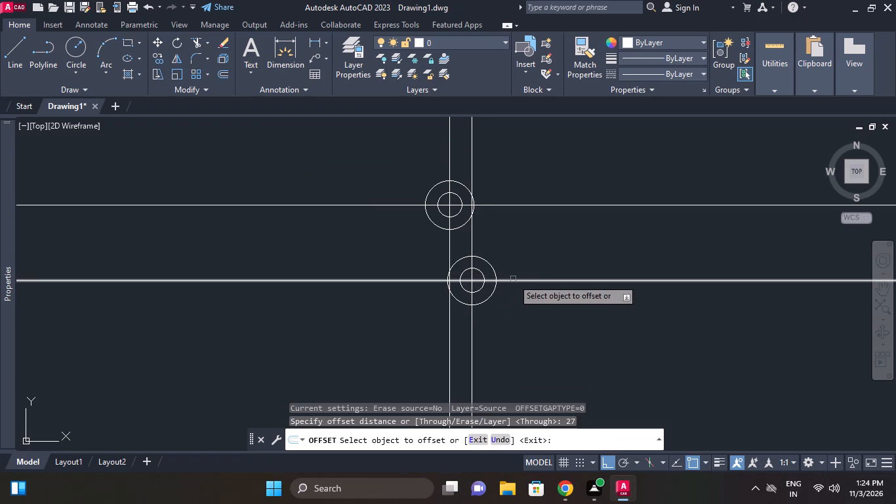
{"action": "left_click", "coordinate": [514, 278]}
{"action": "left_click", "coordinate": [512, 301]}
{"action": "right_click", "coordinate": [548, 241]}
{"action": "left_click", "coordinate": [584, 250]}
Erase both construction lines through the upper circles' centre and the horizontal one through the lower circles' centre.
{"action": "middle_click_drag", "start_coordinate": [528, 241], "coordinate": [524, 213]}
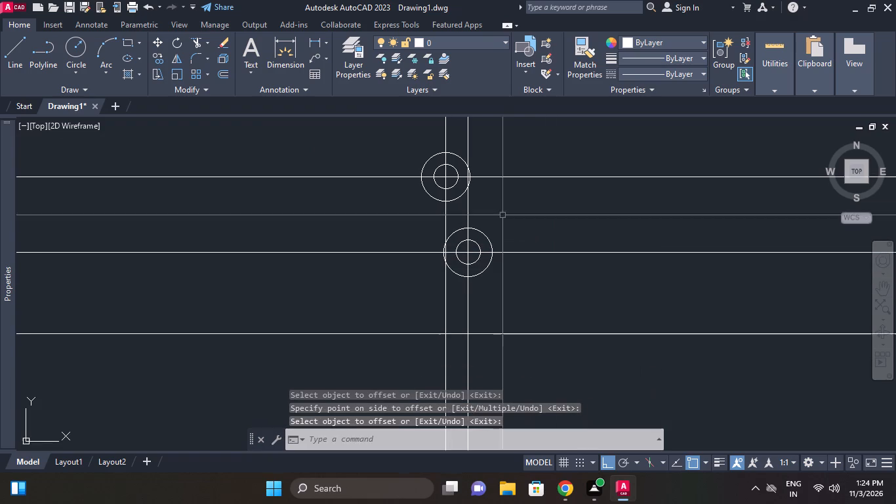
{"action": "left_click", "coordinate": [450, 213]}
{"action": "left_click", "coordinate": [446, 213]}
{"action": "left_click", "coordinate": [529, 204]}
{"action": "left_click", "coordinate": [503, 163]}
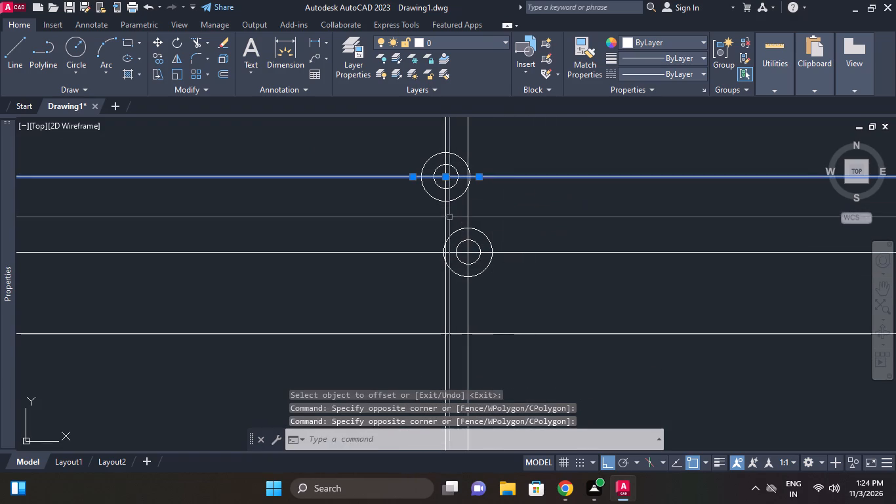
{"action": "left_click", "coordinate": [449, 217]}
{"action": "left_click", "coordinate": [434, 215]}
{"action": "right_click", "coordinate": [358, 219]}
{"action": "left_click", "coordinate": [388, 238]}
{"action": "middle_click_drag", "start_coordinate": [518, 226], "coordinate": [512, 215]}
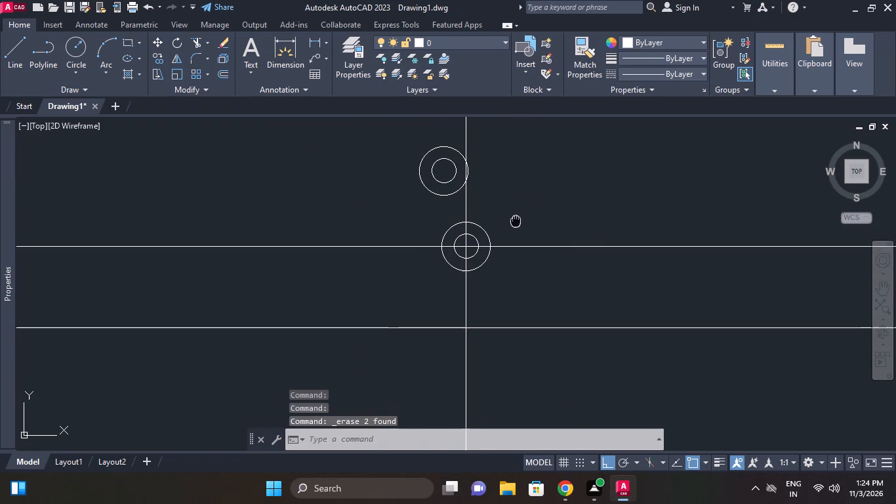
{"action": "middle_click_drag", "start_coordinate": [512, 215], "coordinate": [510, 213]}
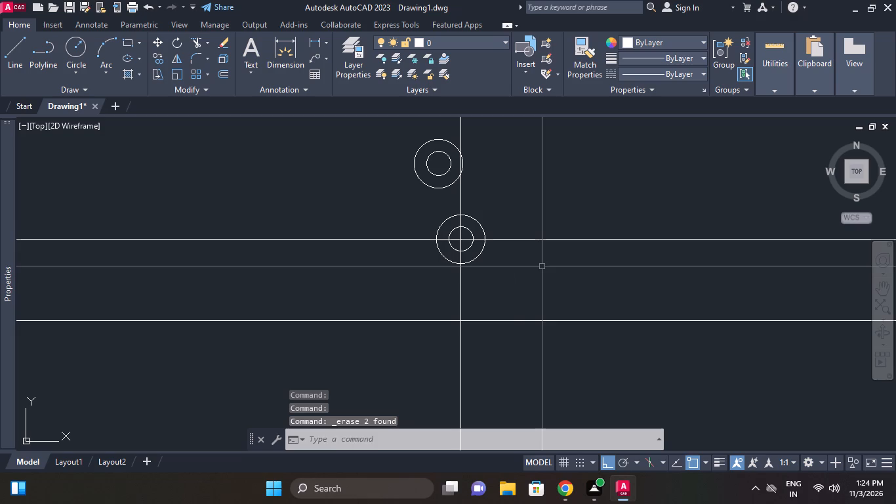
{"action": "left_click", "coordinate": [542, 266]}
{"action": "left_click", "coordinate": [529, 217]}
{"action": "right_click", "coordinate": [539, 173]}
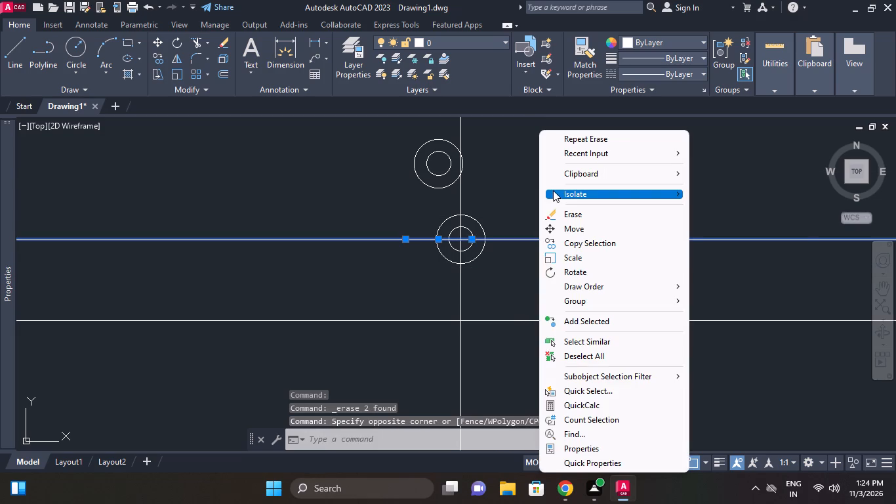
{"action": "left_click", "coordinate": [566, 214]}
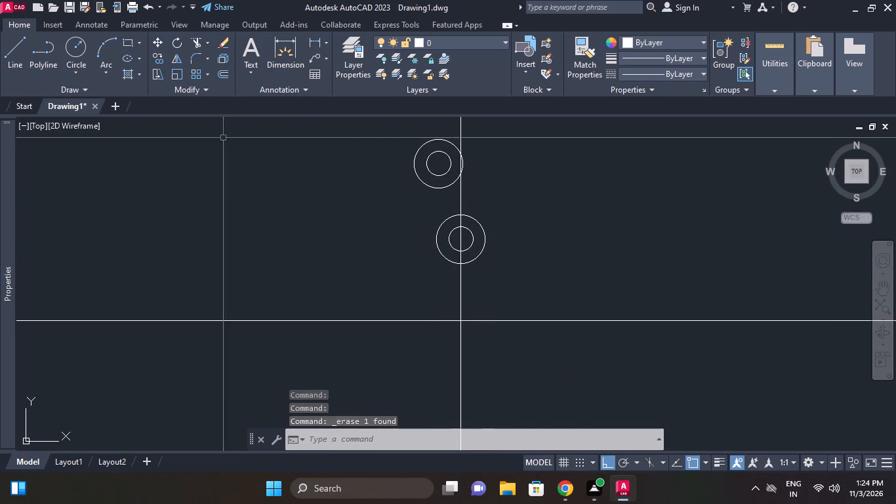
Draw a line tangent to the left sides of the upper and lower outer circles.
{"action": "left_click", "coordinate": [20, 51]}
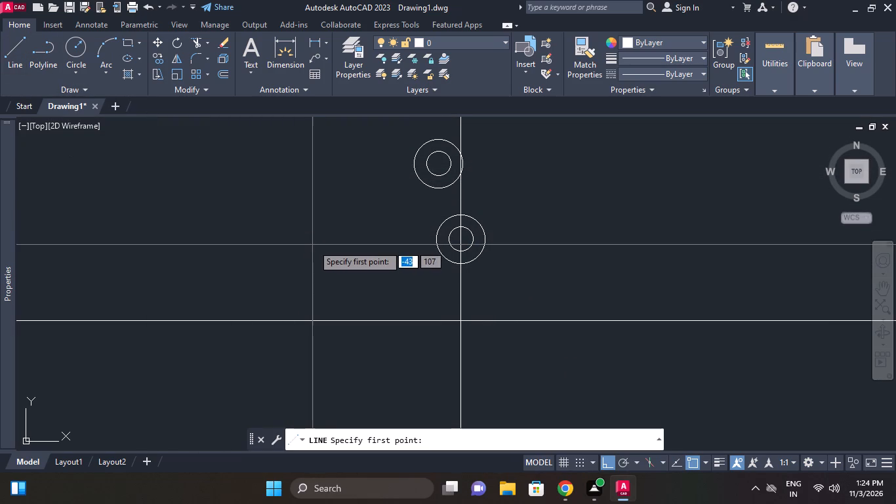
{"action": "right_click", "coordinate": [359, 238], "text": "ctrl"}
{"action": "left_click", "coordinate": [397, 348]}
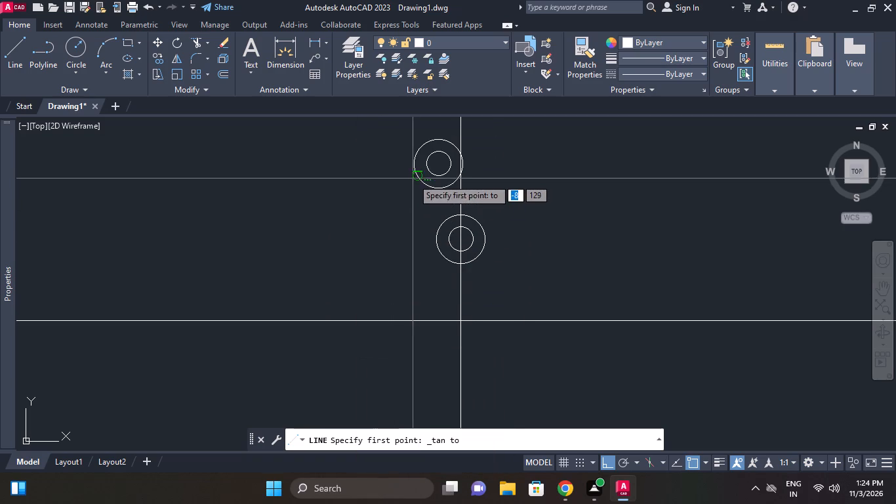
{"action": "left_click", "coordinate": [413, 178]}
{"action": "right_click", "coordinate": [369, 271], "text": "ctrl"}
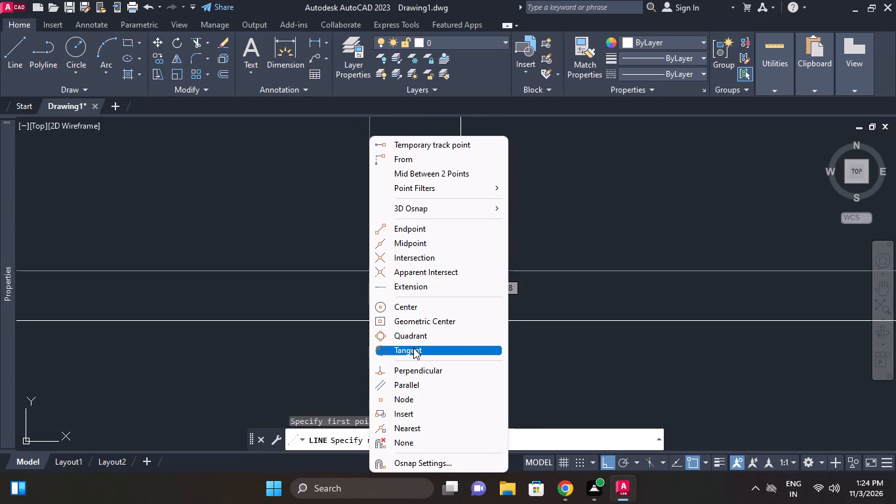
{"action": "left_click", "coordinate": [413, 348]}
{"action": "left_click", "coordinate": [434, 251]}
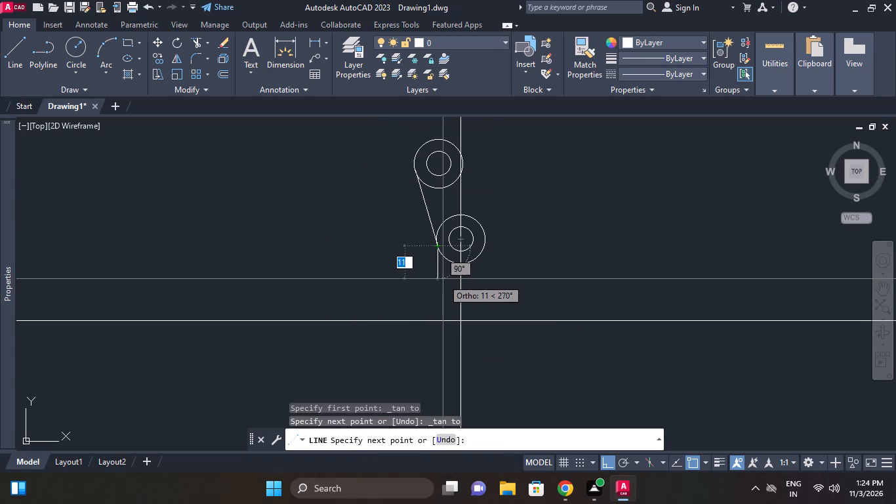
{"action": "key", "text": "Escape"}
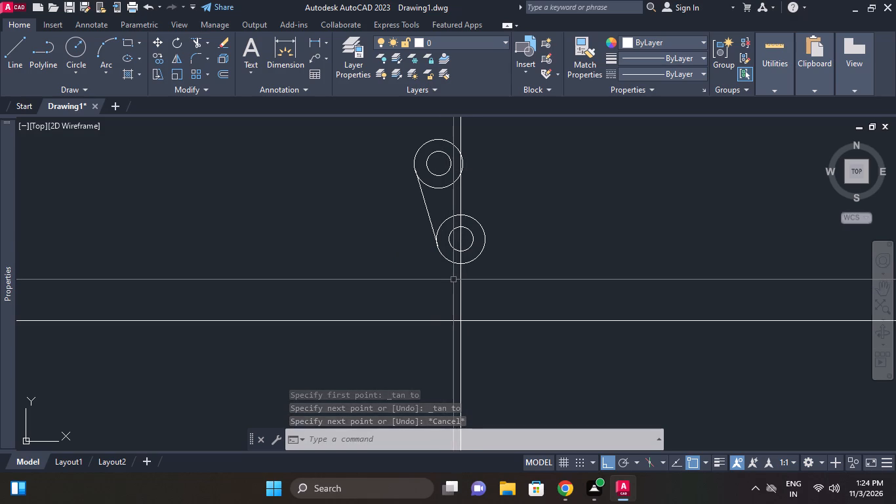
Extend the tangent line down to the remaining horizontal construction line.
{"action": "type", "text": "ex"}
{"action": "key", "text": "space"}
{"action": "left_click", "coordinate": [472, 313]}
{"action": "left_click", "coordinate": [428, 323]}
{"action": "key", "text": "space"}
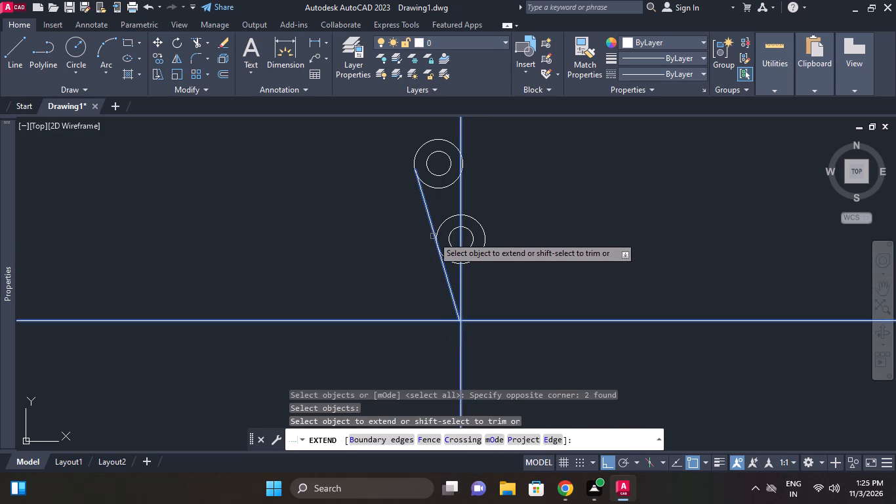
{"action": "left_click", "coordinate": [433, 236]}
{"action": "key", "text": "Escape"}
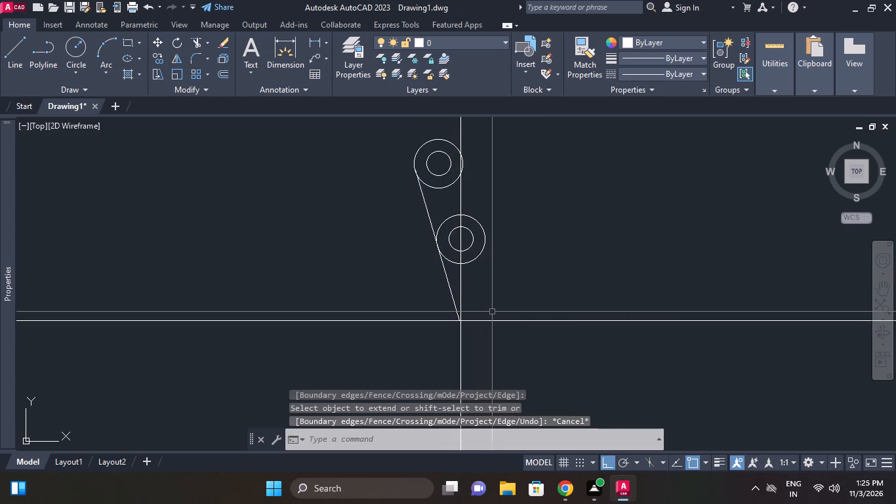
{"action": "key", "text": "Escape"}
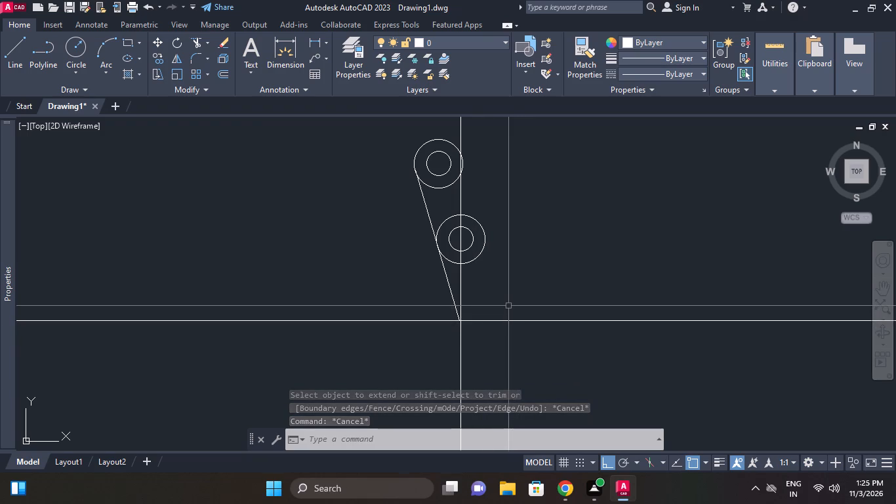
{"action": "key", "text": "Escape"}
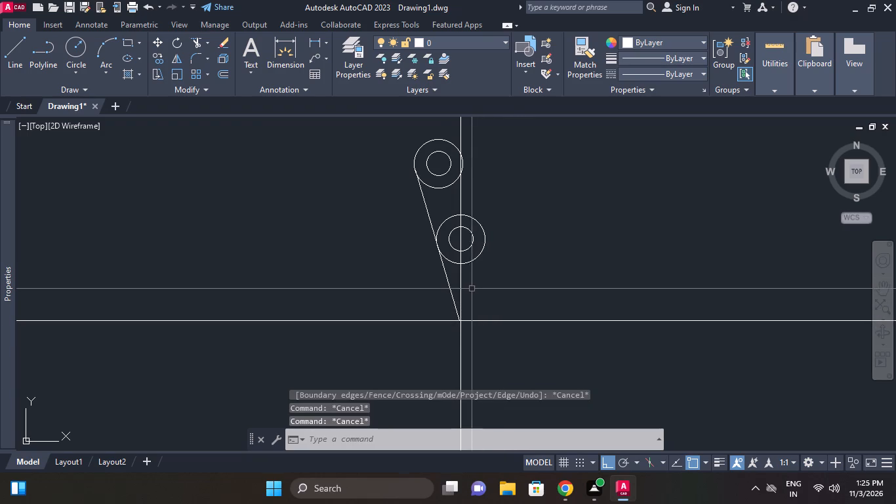
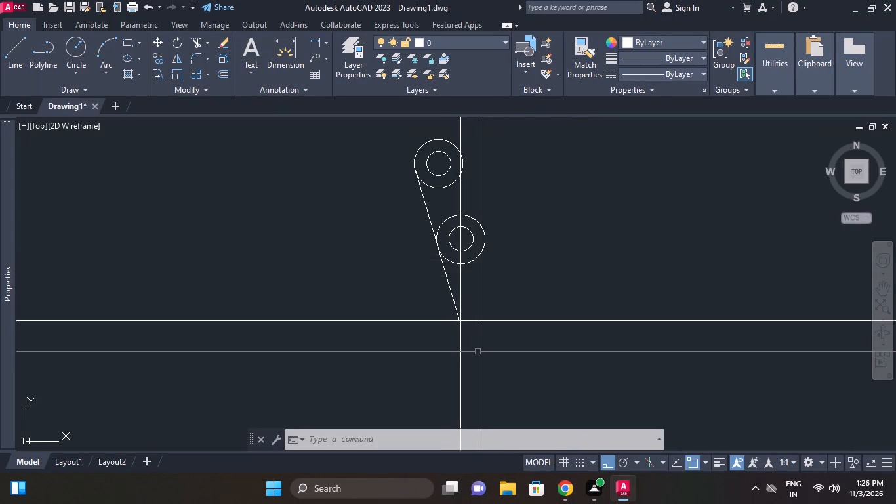
Erase the vertical construction line through the lower circles and the horizontal construction line at the tangent line's lower end.
{"action": "middle_click_drag", "start_coordinate": [478, 352], "coordinate": [498, 323]}
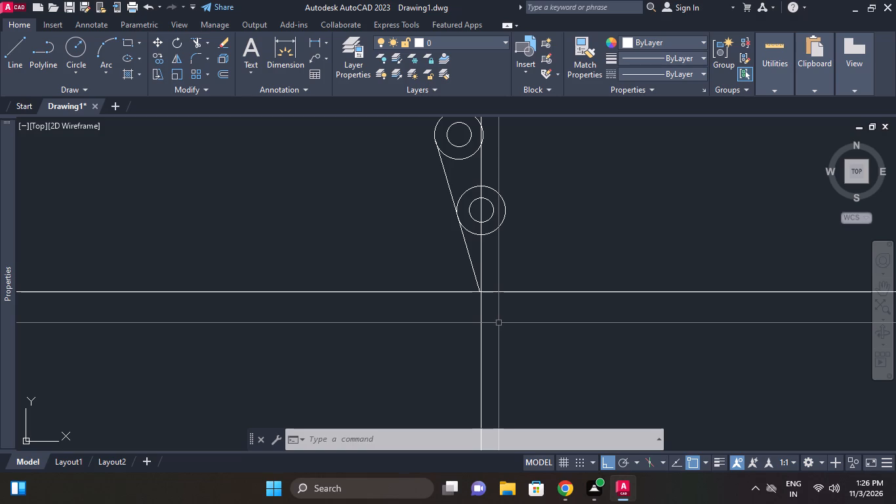
{"action": "middle_click_drag", "start_coordinate": [499, 311], "coordinate": [499, 303]}
{"action": "left_click", "coordinate": [479, 238]}
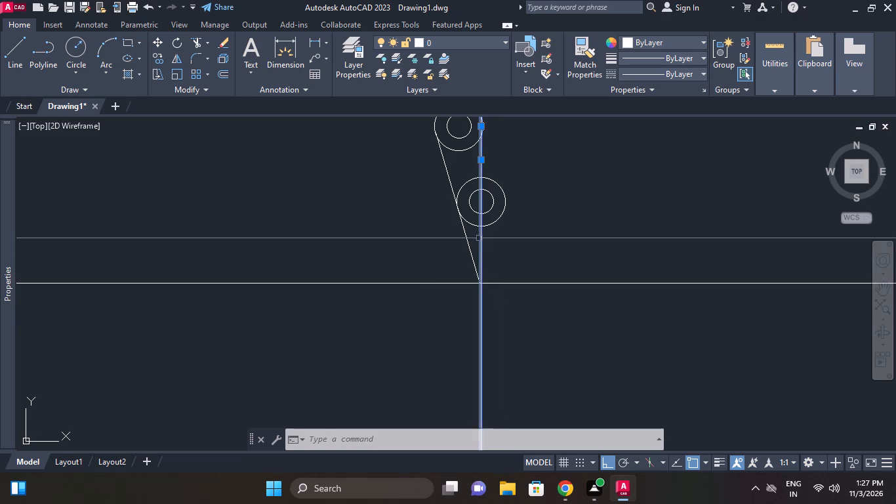
{"action": "middle_click_drag", "start_coordinate": [514, 270], "coordinate": [436, 283]}
{"action": "middle_click", "coordinate": [440, 283]}
{"action": "scroll", "coordinate": [441, 284], "scroll_direction": "down", "scroll_amount": 1}
{"action": "scroll", "coordinate": [441, 285], "scroll_direction": "up", "scroll_amount": 1}
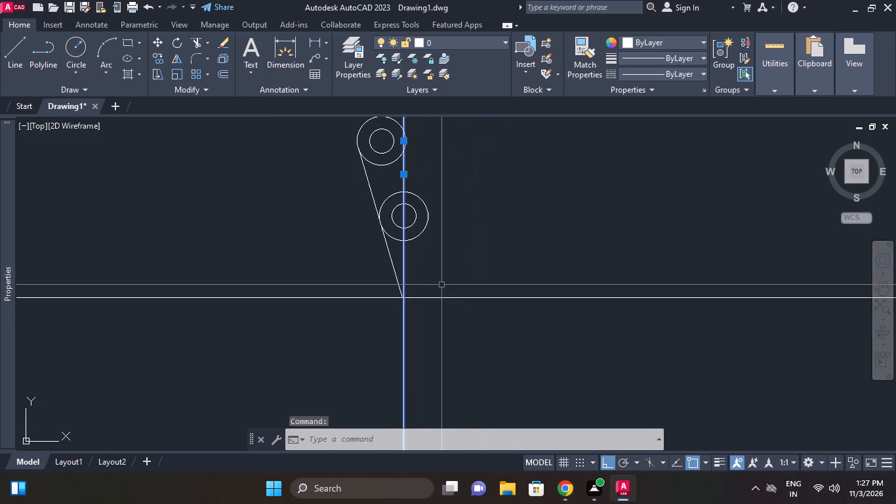
{"action": "type", "text": "e"}
{"action": "key", "text": "space"}
{"action": "key", "text": "Escape"}
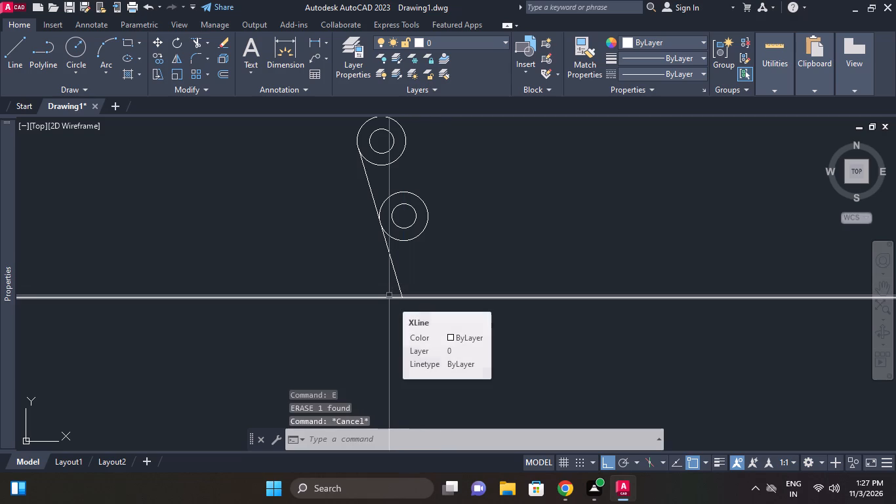
{"action": "left_click", "coordinate": [389, 295]}
{"action": "key", "text": "e"}
{"action": "key", "text": "space"}
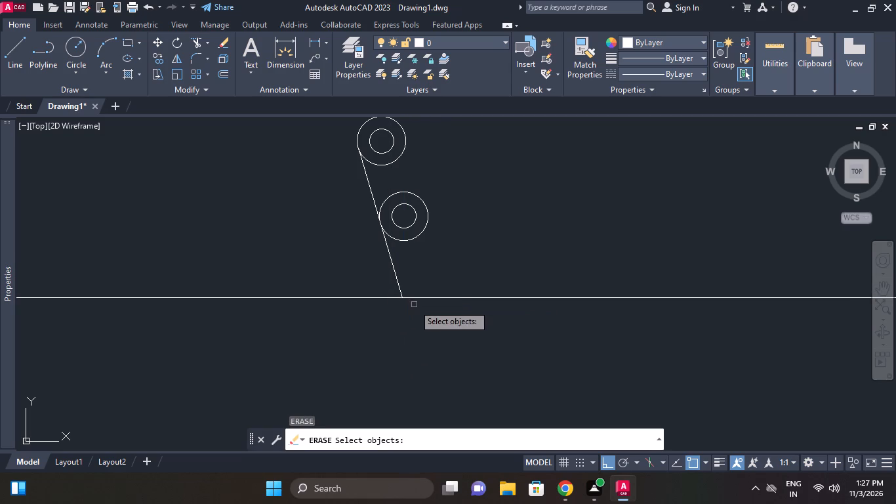
{"action": "left_click", "coordinate": [375, 297]}
{"action": "right_click", "coordinate": [350, 277]}
Draw a horizontal line to the right from the lower end of the tangent line.
{"action": "type", "text": "l"}
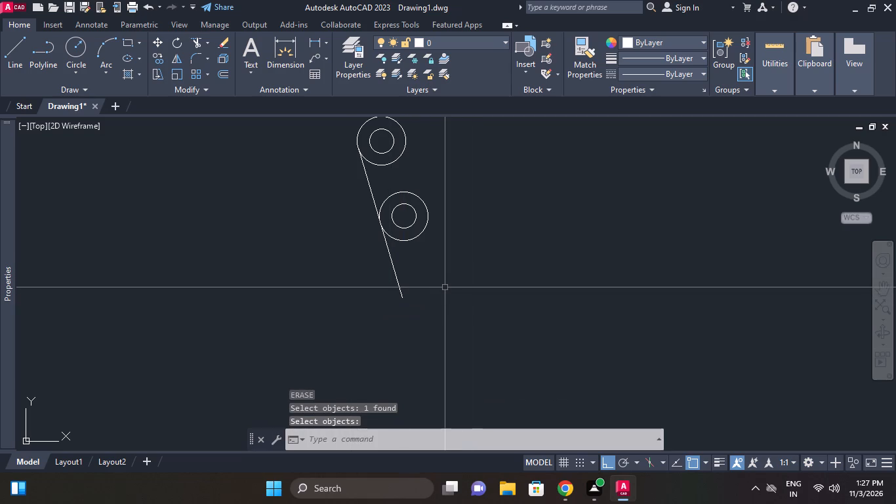
{"action": "key", "text": "space"}
{"action": "left_click", "coordinate": [405, 294]}
{"action": "left_click", "coordinate": [529, 313]}
{"action": "key", "text": "Escape"}
{"action": "key", "text": "Escape"}
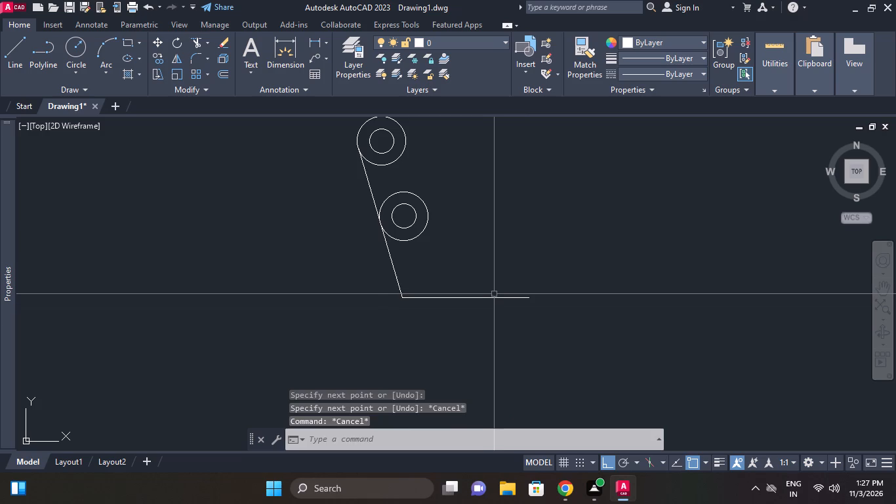
Fillet the corner between the tangent line and the horizontal line with radius 5.
{"action": "type", "text": "f r"}
{"action": "key", "text": "space"}
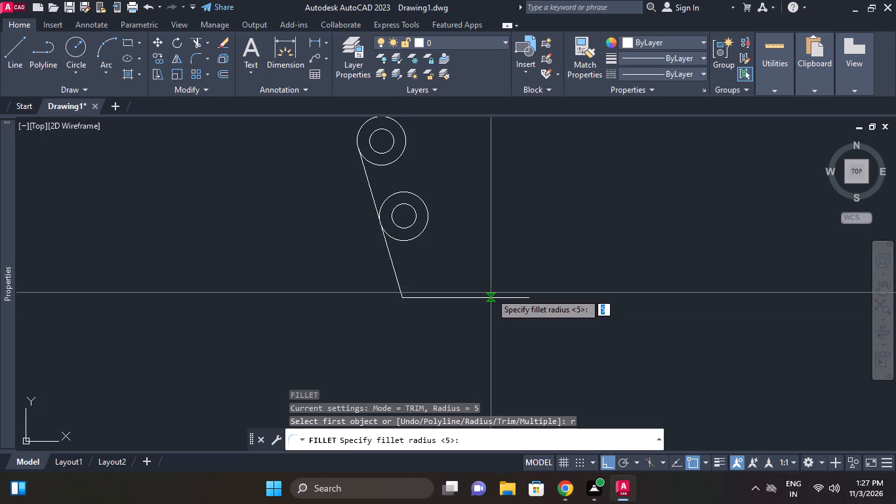
{"action": "key", "text": "5"}
{"action": "key", "text": "space"}
{"action": "left_click", "coordinate": [398, 287]}
{"action": "left_click", "coordinate": [415, 297]}
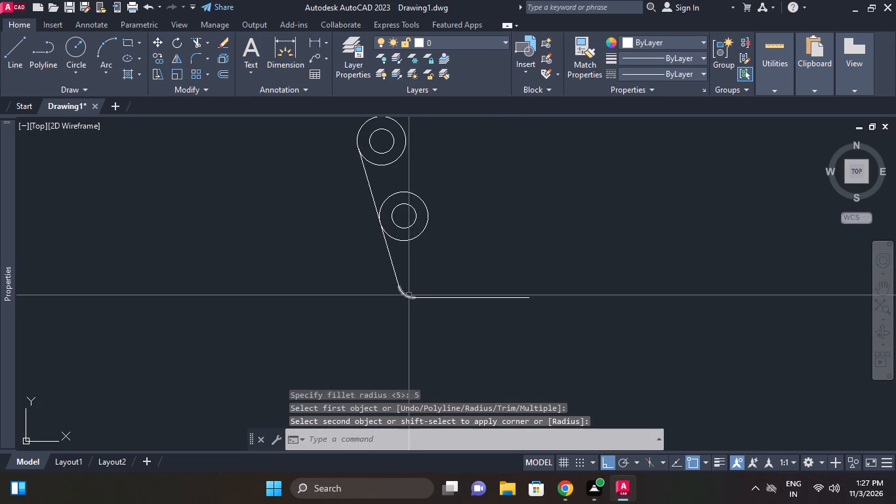
{"action": "left_click", "coordinate": [407, 295]}
{"action": "key", "text": "Escape"}
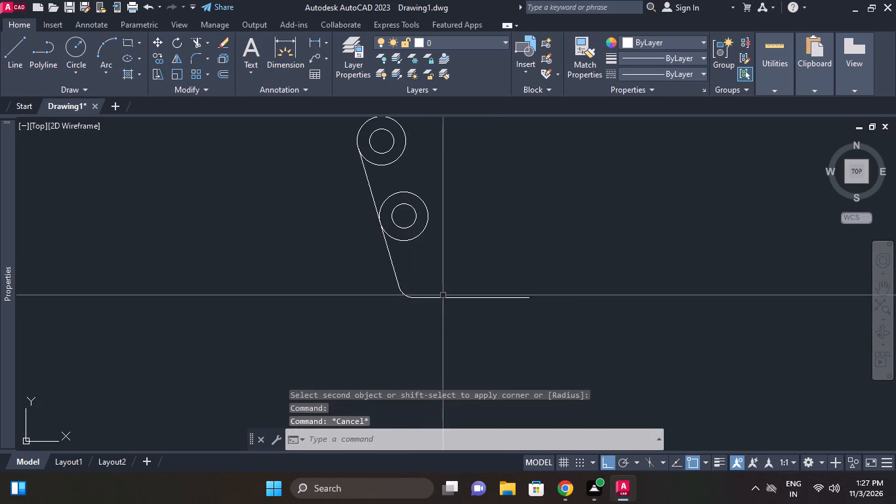
Place a vertical construction line through the centre of the fillet arc.
{"action": "key", "text": "x"}
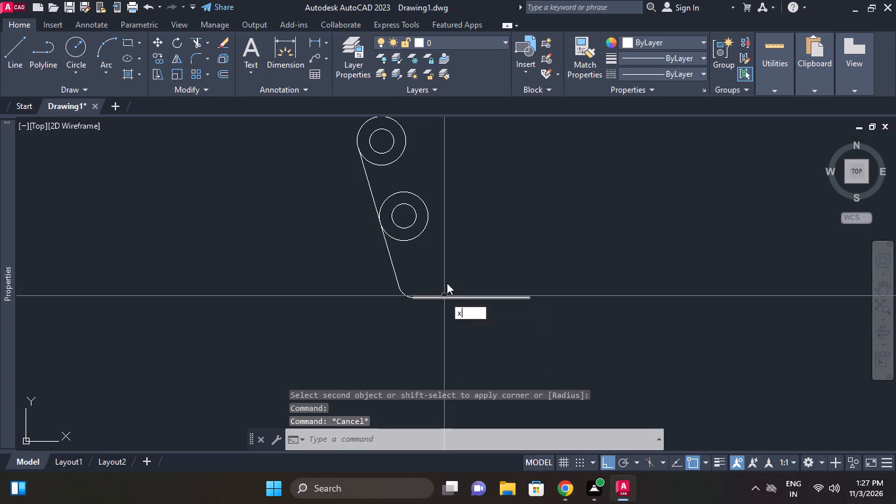
{"action": "type", "text": "l"}
{"action": "key", "text": "space"}
{"action": "type", "text": "v"}
{"action": "key", "text": "space"}
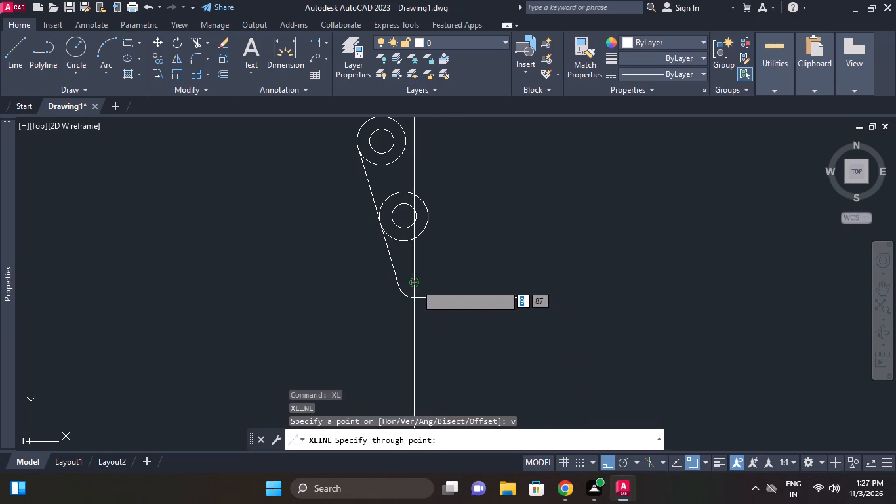
{"action": "left_click", "coordinate": [416, 284]}
{"action": "key", "text": "Escape"}
Offset the vertical construction line through the fillet's centre 120 to the right.
{"action": "type", "text": "o"}
{"action": "key", "text": "space"}
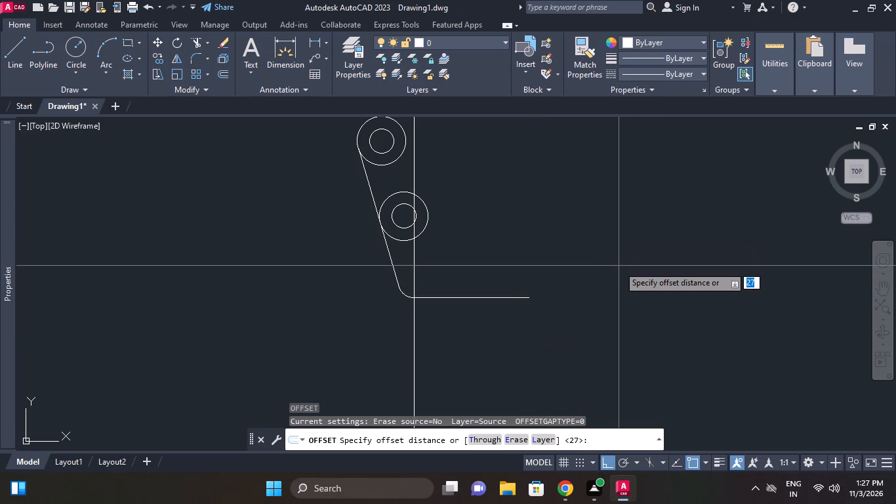
{"action": "type", "text": "120"}
{"action": "key", "text": "Return"}
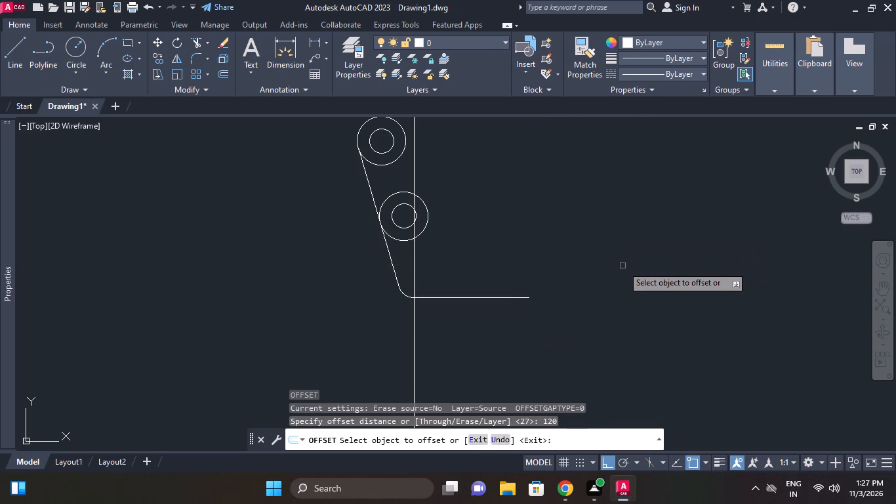
{"action": "left_click", "coordinate": [409, 329]}
{"action": "left_click", "coordinate": [412, 323]}
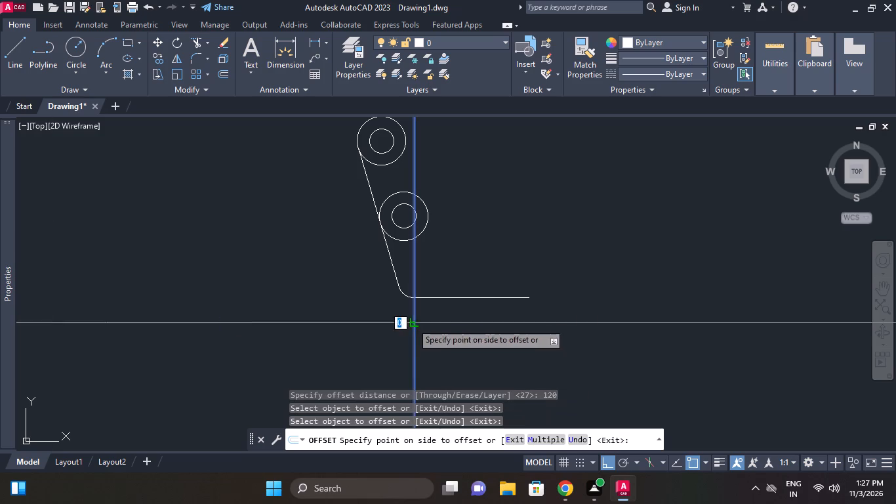
{"action": "left_click", "coordinate": [538, 301]}
{"action": "right_click", "coordinate": [554, 268]}
{"action": "left_click", "coordinate": [577, 275]}
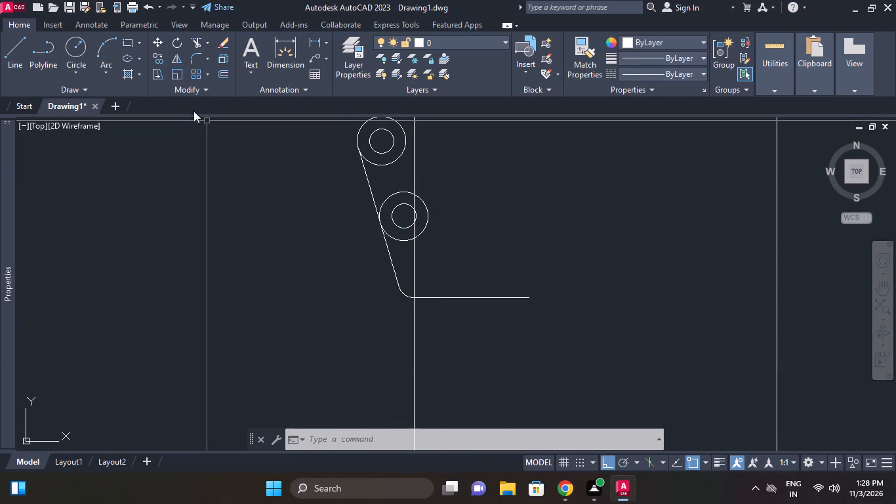
Extend the horizontal bottom line to the offset vertical construction line on its right.
{"action": "left_click", "coordinate": [204, 41]}
{"action": "left_click", "coordinate": [214, 85]}
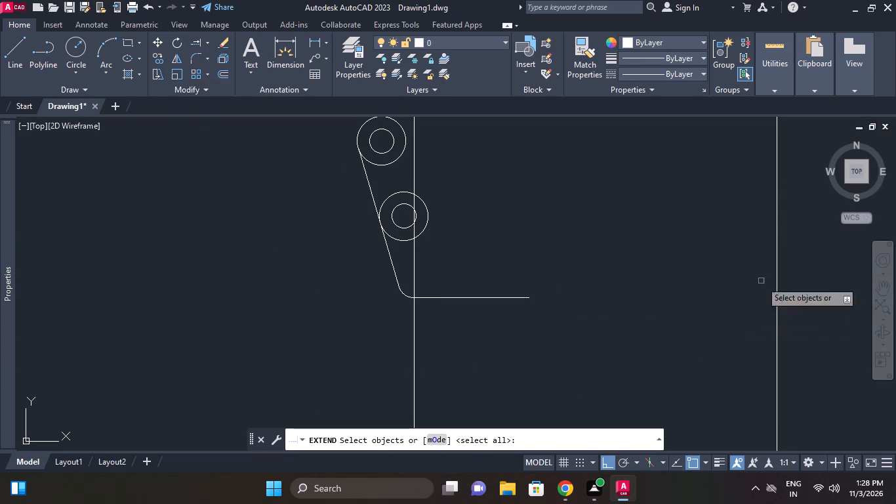
{"action": "left_click", "coordinate": [767, 251]}
{"action": "left_click", "coordinate": [733, 242]}
{"action": "left_click", "coordinate": [798, 209]}
{"action": "left_click", "coordinate": [717, 253]}
{"action": "right_click", "coordinate": [717, 253]}
{"action": "left_click", "coordinate": [530, 266]}
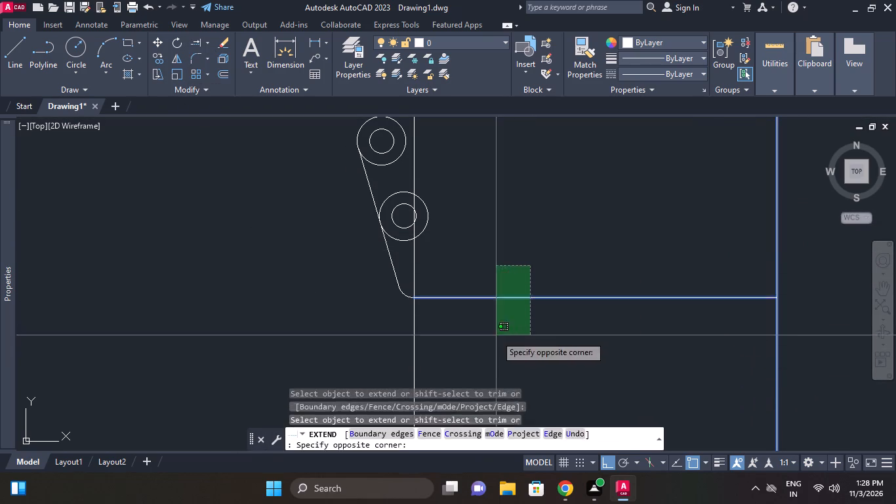
{"action": "left_click", "coordinate": [496, 335]}
{"action": "right_click", "coordinate": [559, 241]}
{"action": "left_click", "coordinate": [605, 245]}
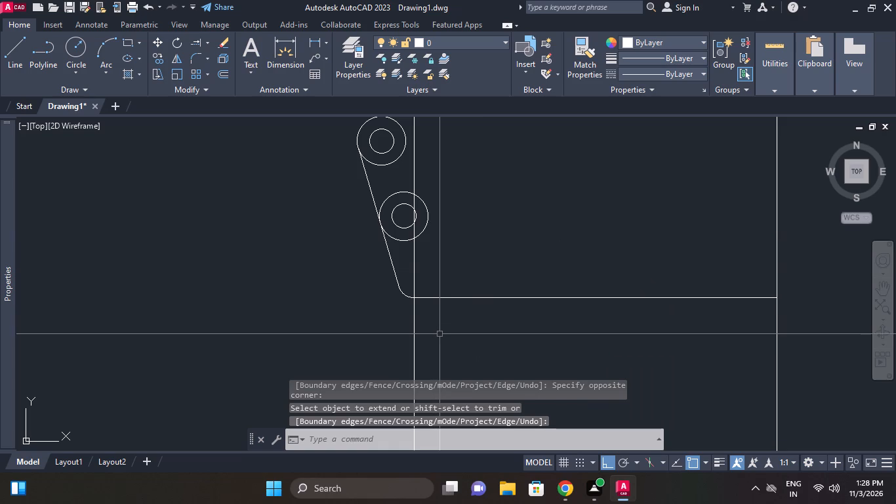
Offset the vertical construction line through the fillet's centre 70 to the right.
{"action": "middle_click_drag", "start_coordinate": [536, 346], "coordinate": [530, 308]}
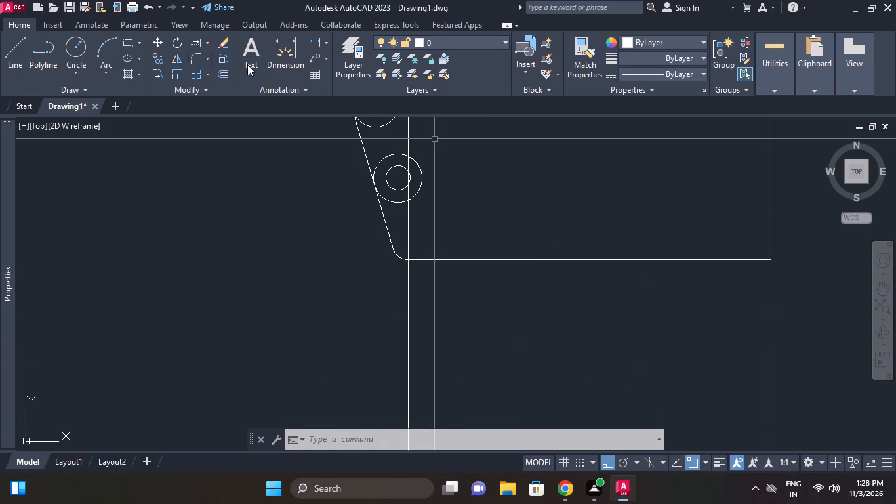
{"action": "left_click", "coordinate": [215, 73]}
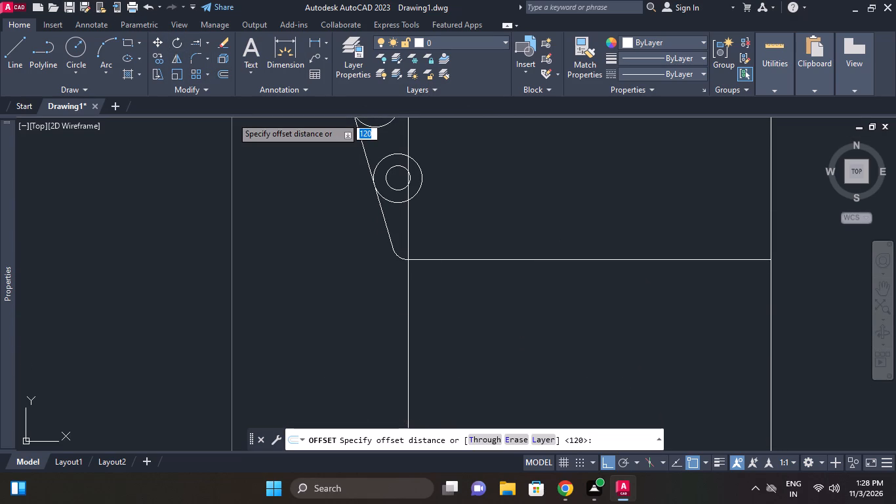
{"action": "type", "text": "70"}
{"action": "key", "text": "Return"}
{"action": "scroll", "coordinate": [256, 247], "scroll_direction": "down", "scroll_amount": 1}
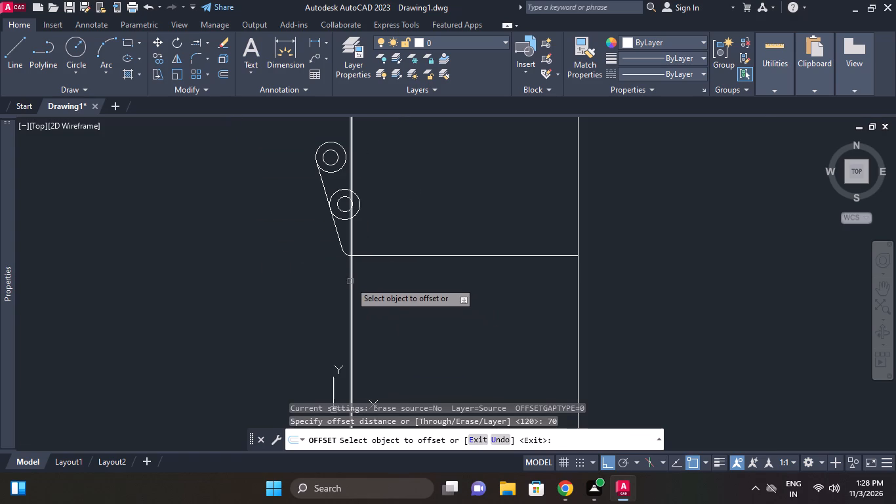
{"action": "left_click", "coordinate": [350, 280]}
{"action": "left_click", "coordinate": [438, 293]}
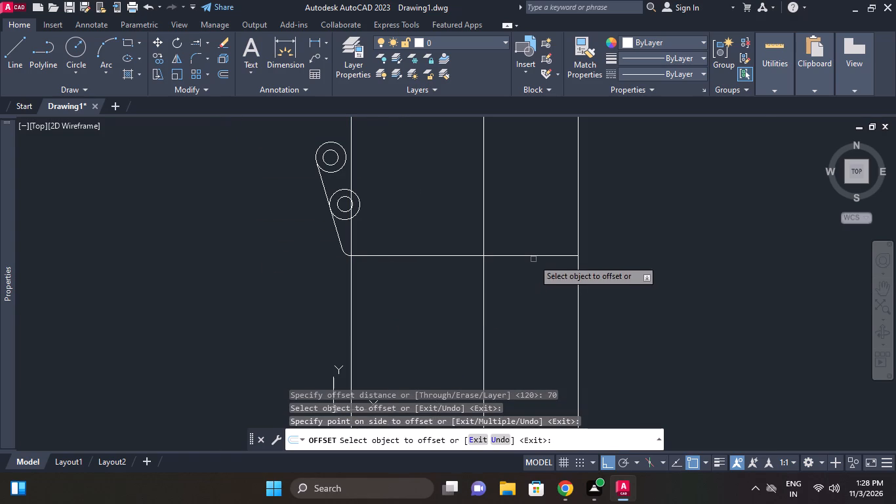
Offset the horizontal line 30 downward.
{"action": "left_click", "coordinate": [533, 259]}
{"action": "left_click", "coordinate": [533, 253]}
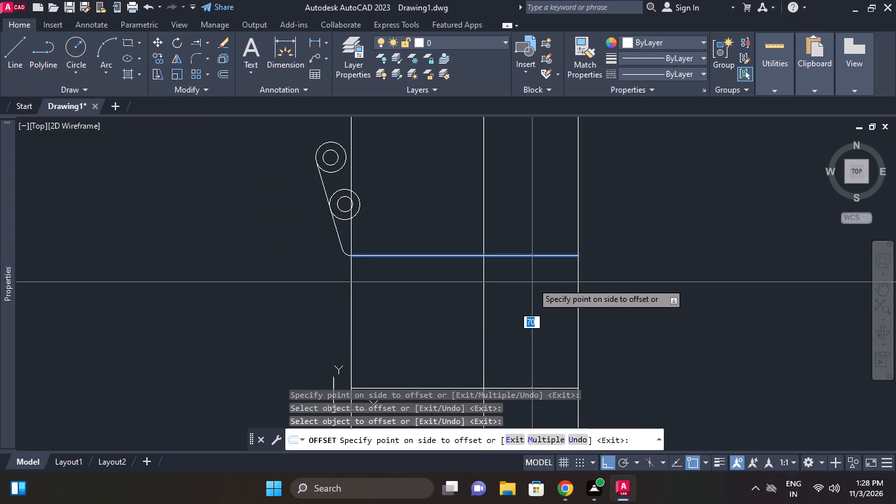
{"action": "type", "text": "30"}
{"action": "key", "text": "Return"}
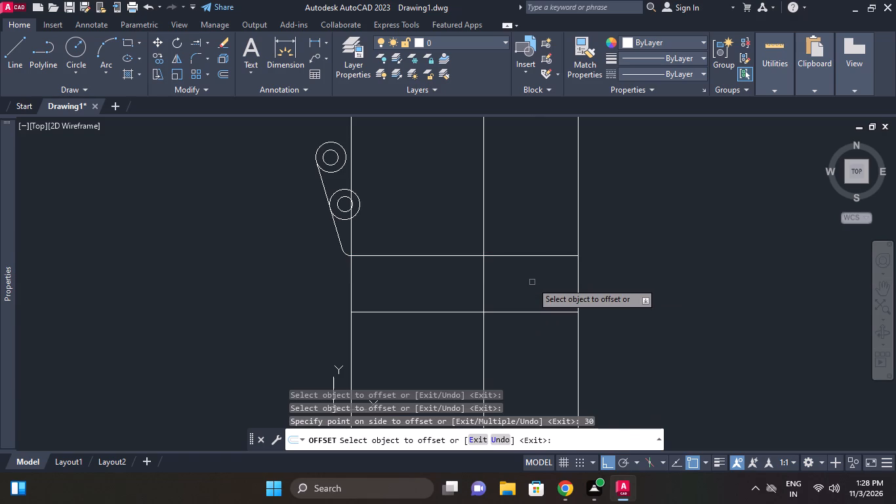
{"action": "right_click", "coordinate": [532, 282]}
{"action": "left_click", "coordinate": [558, 306]}
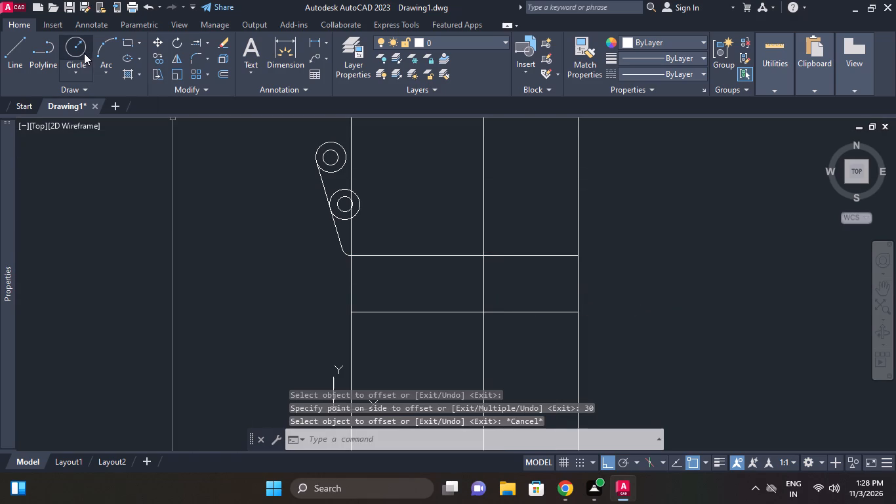
Draw a circle of radius 43 centred where the middle vertical construction line crosses the lower horizontal line.
{"action": "left_click", "coordinate": [83, 51]}
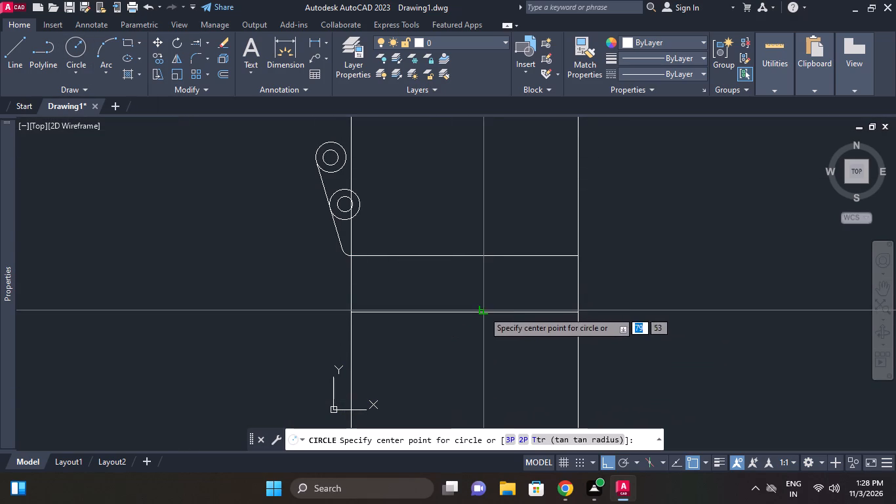
{"action": "left_click", "coordinate": [483, 311]}
{"action": "type", "text": "43"}
{"action": "key", "text": "Return"}
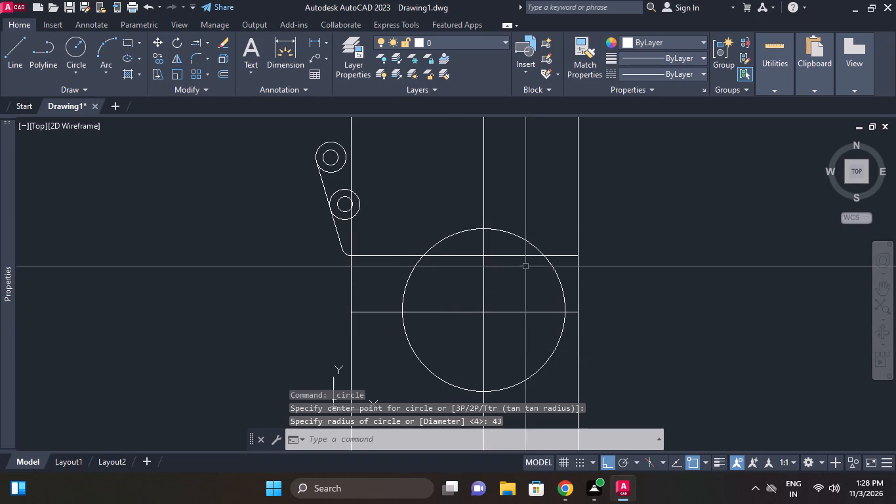
Trim the upper horizontal line inside the circle and the circle's side arcs between the two horizontal lines.
{"action": "left_click", "coordinate": [207, 43]}
{"action": "left_click", "coordinate": [209, 56]}
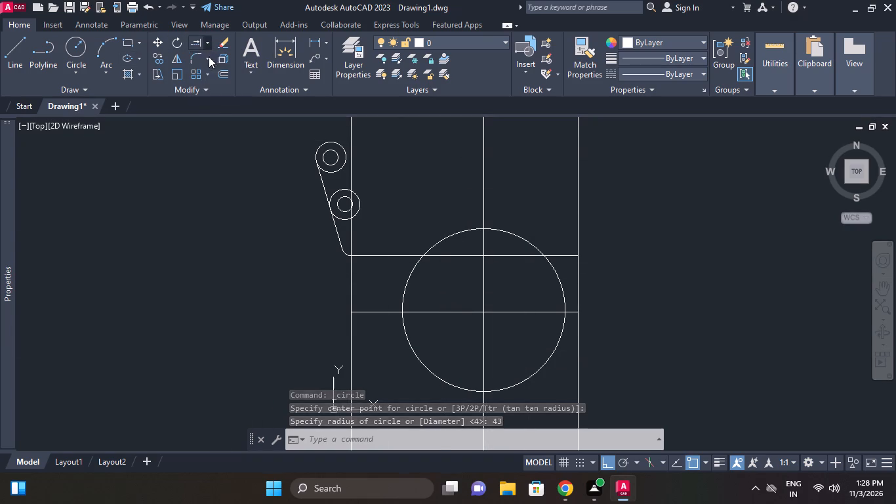
{"action": "right_click", "coordinate": [178, 176]}
{"action": "left_click", "coordinate": [193, 182]}
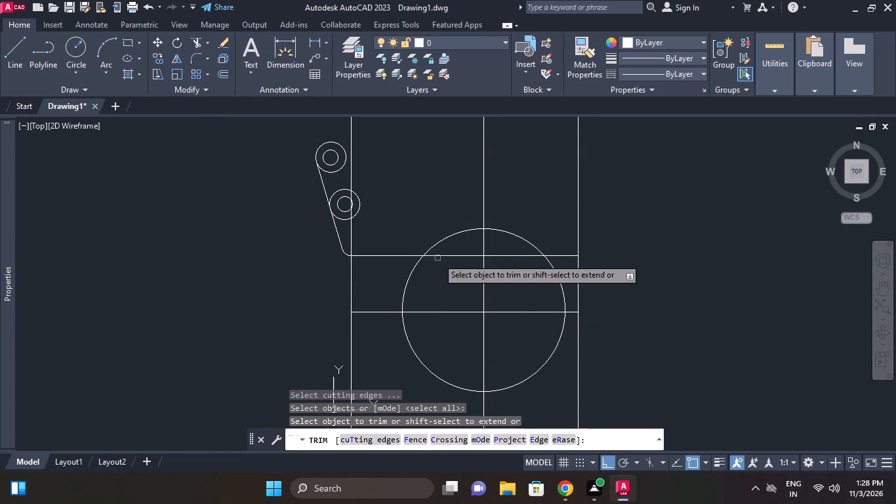
{"action": "left_click", "coordinate": [438, 258]}
{"action": "left_click", "coordinate": [419, 264]}
{"action": "left_click", "coordinate": [512, 257]}
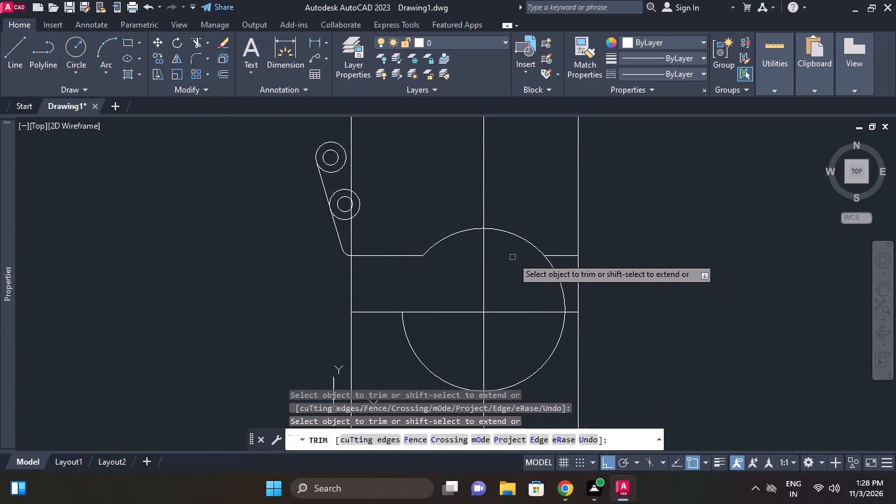
{"action": "left_click", "coordinate": [555, 267]}
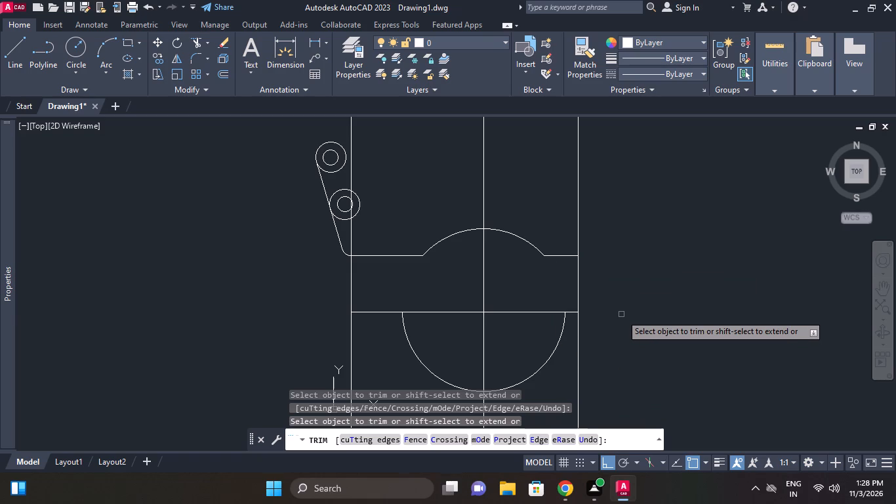
{"action": "right_click", "coordinate": [621, 314]}
{"action": "left_click", "coordinate": [664, 114]}
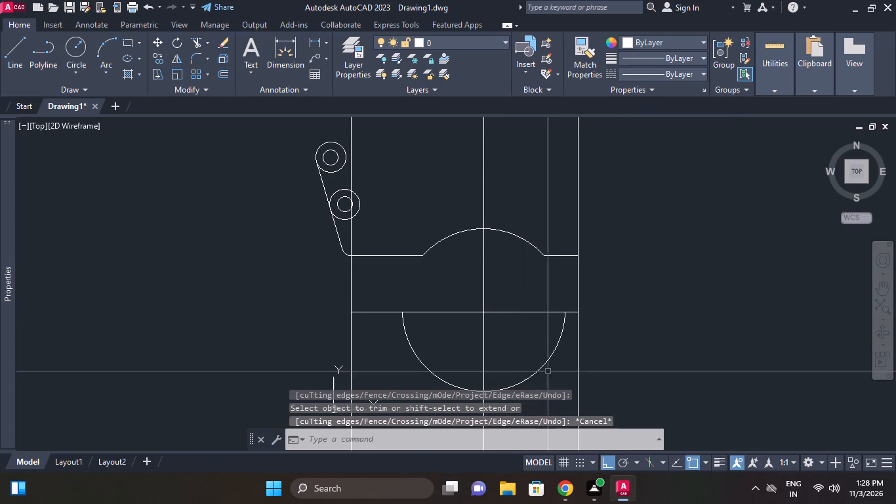
Erase the leftover lower half of the circle and the lower horizontal offset line.
{"action": "left_click_drag", "start_coordinate": [548, 371], "coordinate": [540, 362]}
{"action": "left_click", "coordinate": [533, 344]}
{"action": "left_click", "coordinate": [526, 316]}
{"action": "left_click", "coordinate": [522, 297]}
{"action": "right_click", "coordinate": [522, 297]}
{"action": "left_click", "coordinate": [562, 239]}
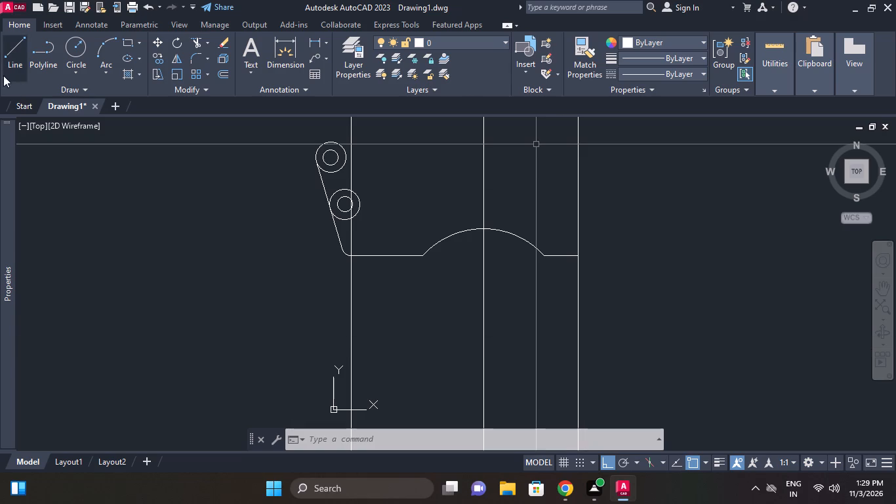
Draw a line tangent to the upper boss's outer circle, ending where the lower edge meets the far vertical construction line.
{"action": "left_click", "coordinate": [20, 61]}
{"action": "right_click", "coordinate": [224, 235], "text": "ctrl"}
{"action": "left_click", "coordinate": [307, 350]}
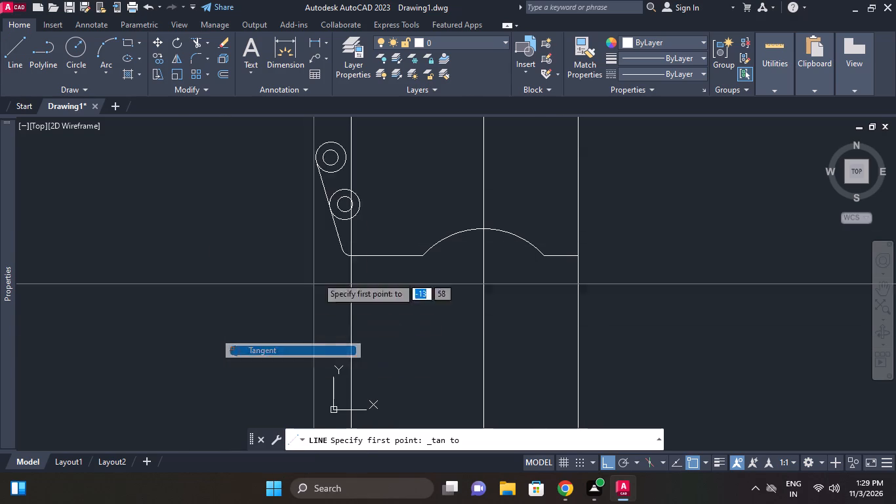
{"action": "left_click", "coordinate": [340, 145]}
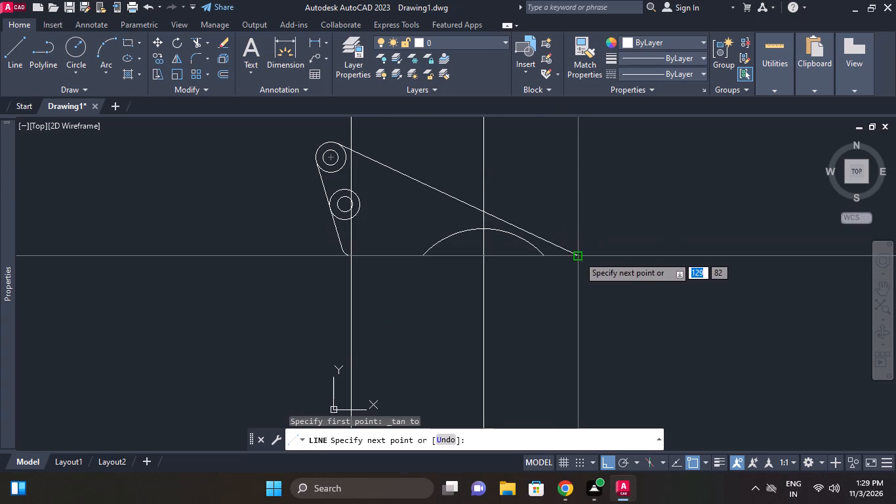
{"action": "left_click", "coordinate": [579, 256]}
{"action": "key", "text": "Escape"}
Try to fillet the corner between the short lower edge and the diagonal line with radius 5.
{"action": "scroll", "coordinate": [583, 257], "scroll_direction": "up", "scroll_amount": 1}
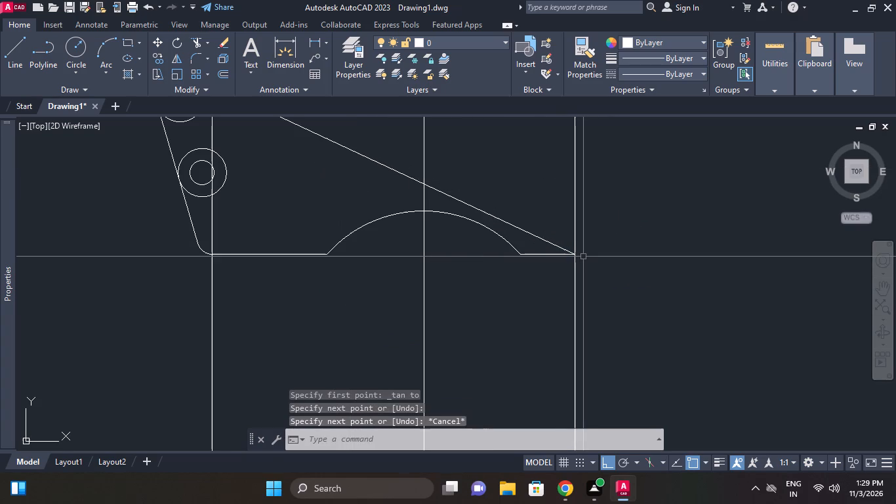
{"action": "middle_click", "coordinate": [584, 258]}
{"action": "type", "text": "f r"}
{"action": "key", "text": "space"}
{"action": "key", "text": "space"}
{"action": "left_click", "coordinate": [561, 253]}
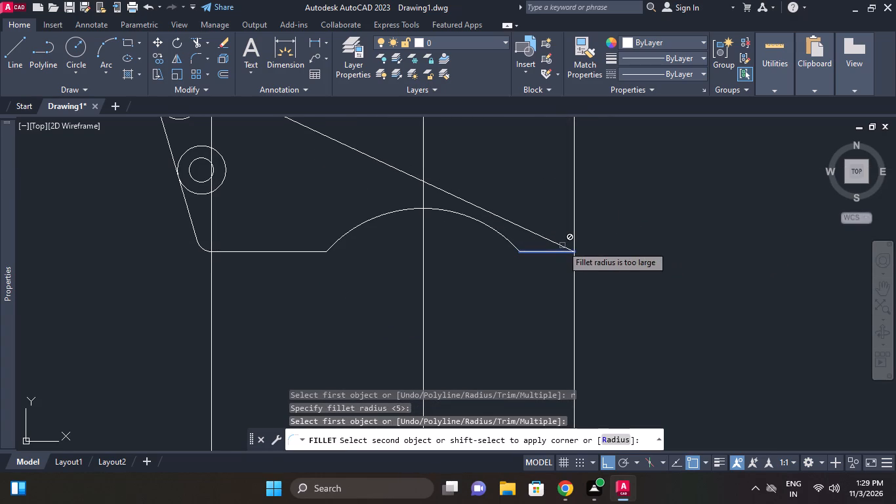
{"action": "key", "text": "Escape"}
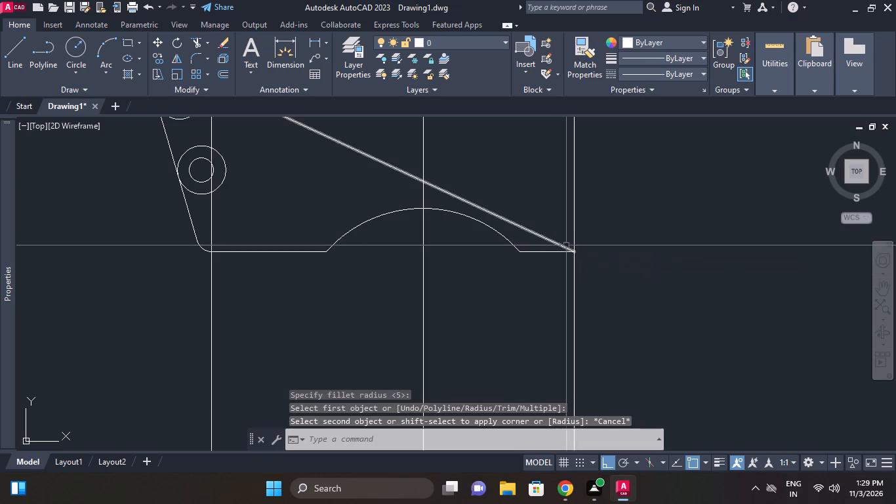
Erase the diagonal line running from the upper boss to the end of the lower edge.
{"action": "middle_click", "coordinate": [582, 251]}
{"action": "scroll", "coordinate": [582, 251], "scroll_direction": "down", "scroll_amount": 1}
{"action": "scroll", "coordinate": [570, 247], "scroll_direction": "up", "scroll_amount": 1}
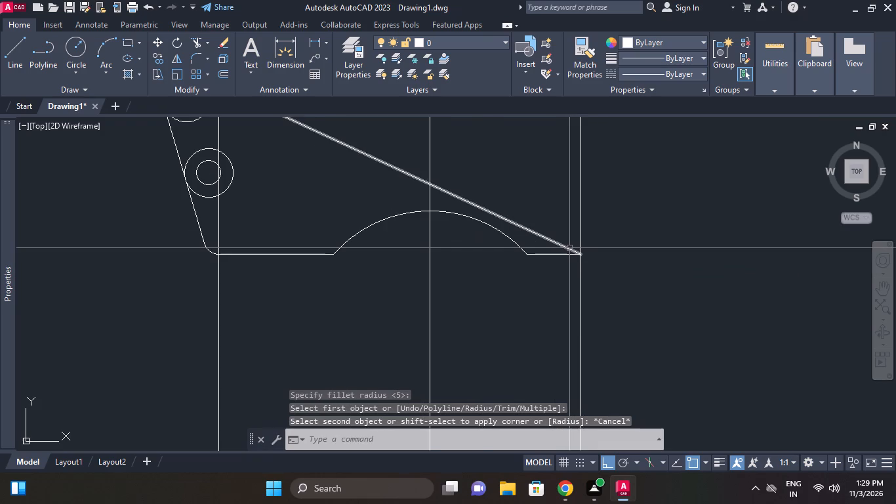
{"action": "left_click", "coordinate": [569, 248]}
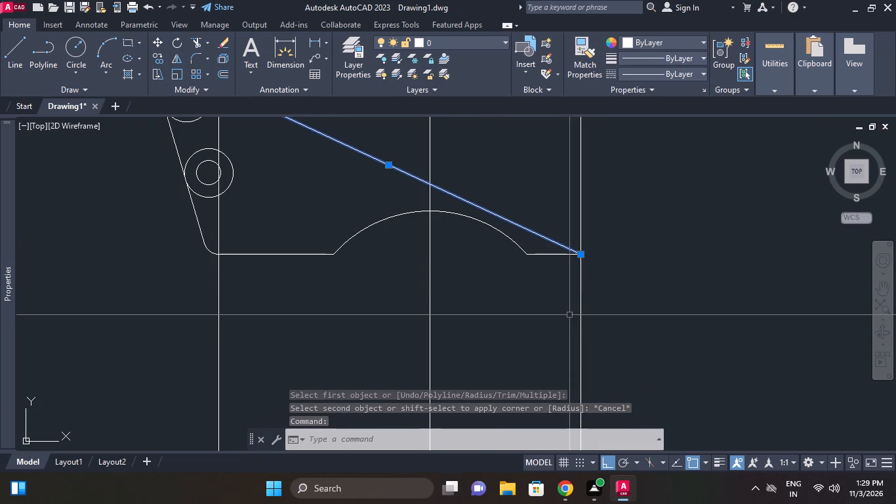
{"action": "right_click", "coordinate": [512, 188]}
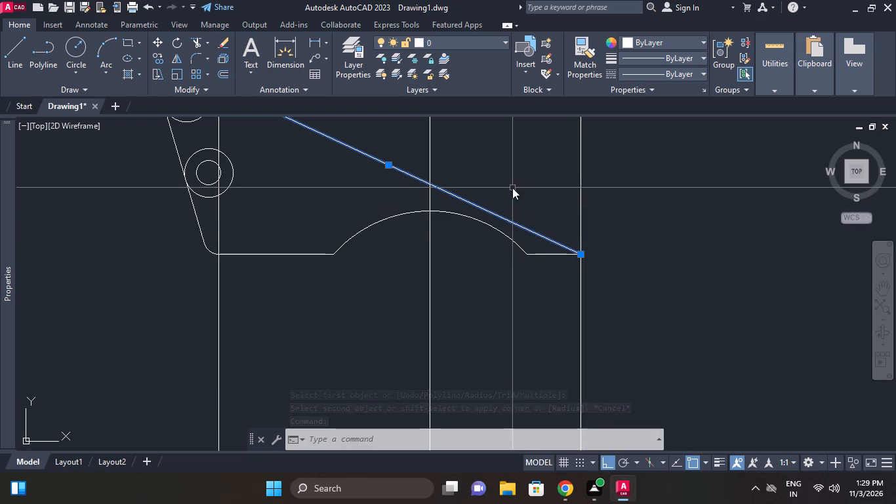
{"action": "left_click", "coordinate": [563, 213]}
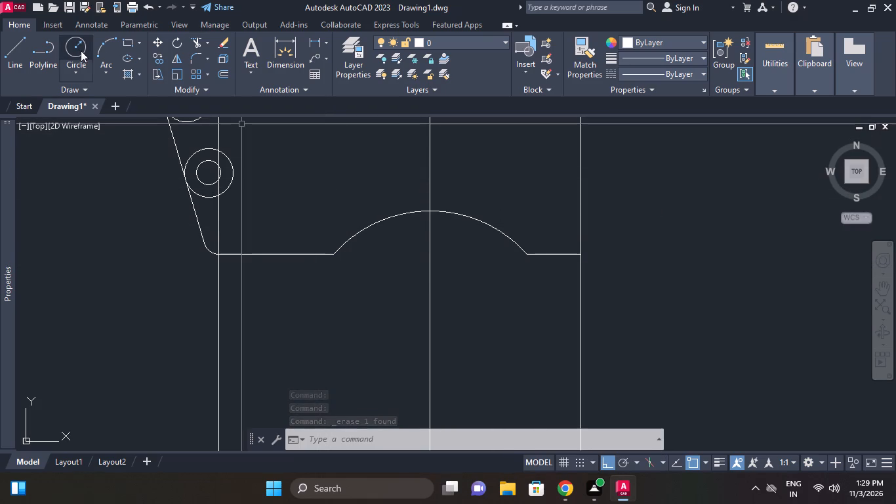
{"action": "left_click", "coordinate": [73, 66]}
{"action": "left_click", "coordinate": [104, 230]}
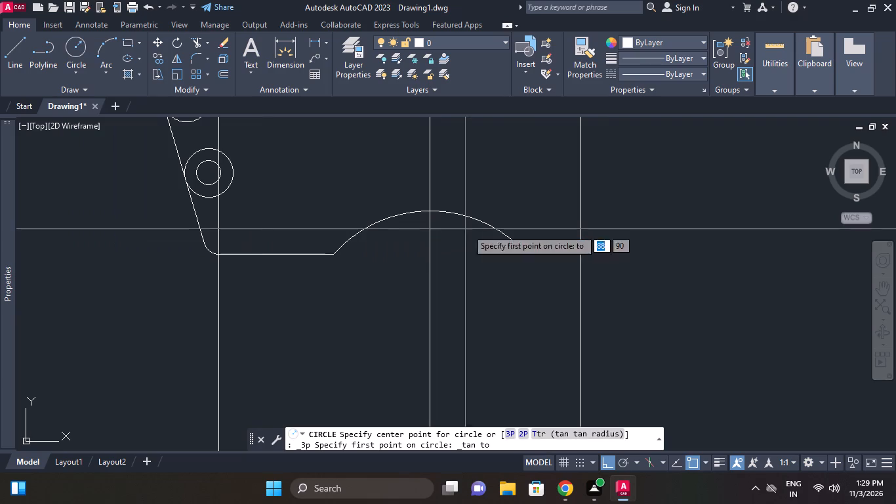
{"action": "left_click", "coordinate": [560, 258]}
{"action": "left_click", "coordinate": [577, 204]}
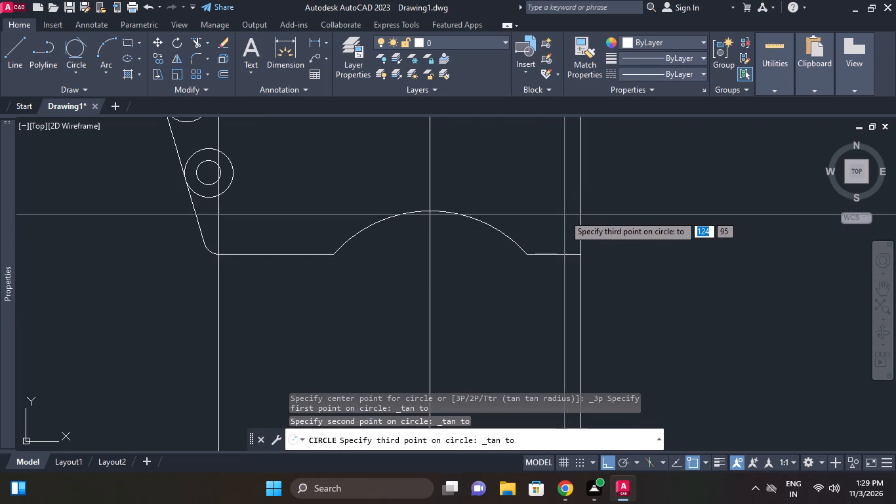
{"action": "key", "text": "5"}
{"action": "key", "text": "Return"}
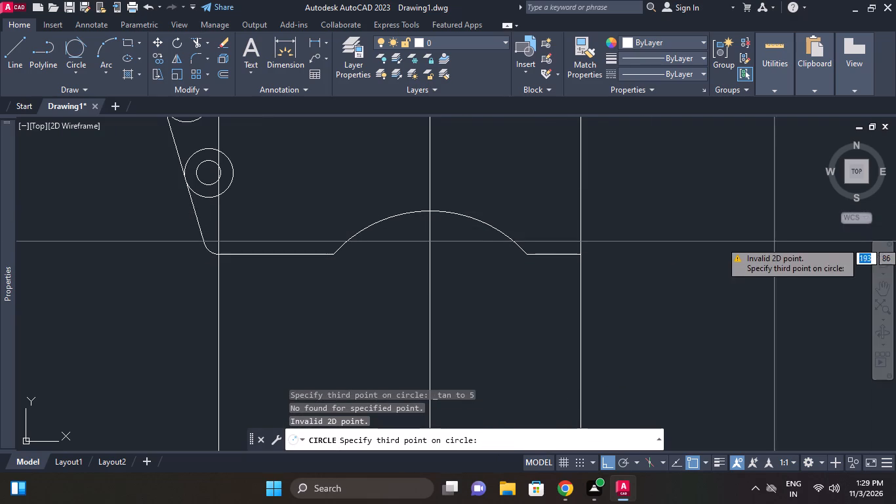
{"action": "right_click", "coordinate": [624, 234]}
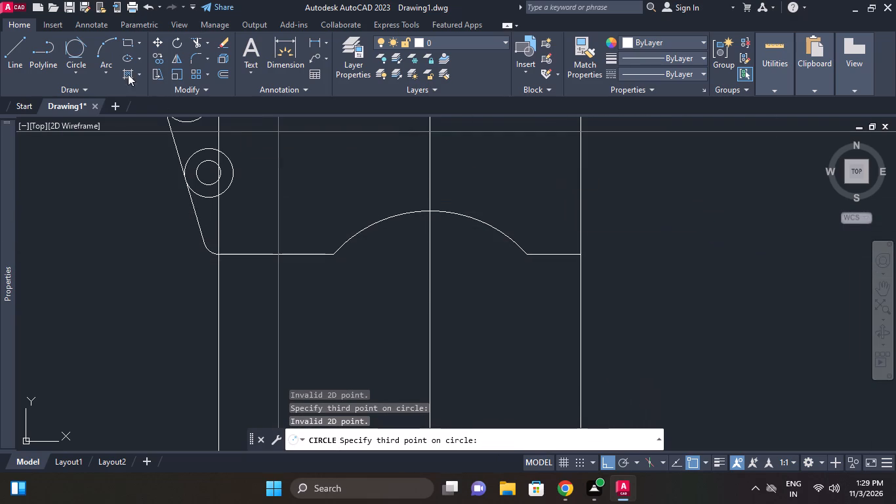
Draw a circle of radius 5 tangent to the short lower edge and the vertical construction line at its end.
{"action": "left_click", "coordinate": [87, 68]}
{"action": "left_click", "coordinate": [106, 207]}
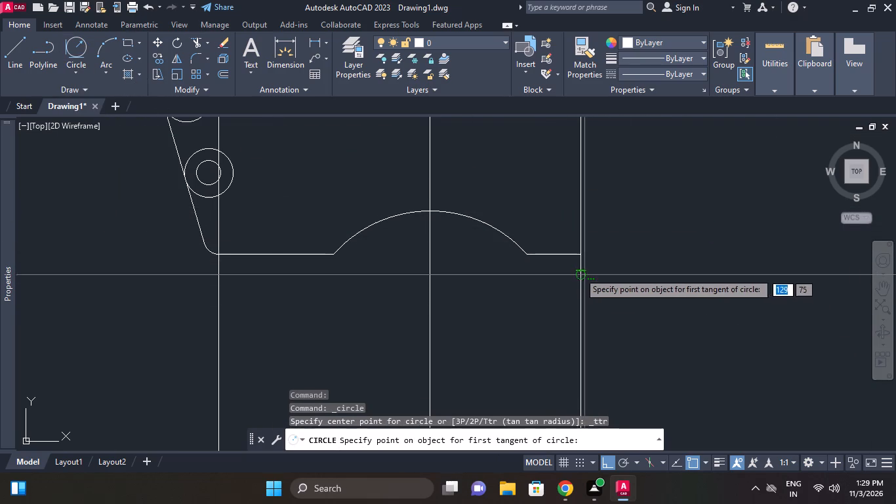
{"action": "left_click", "coordinate": [560, 257]}
{"action": "left_click", "coordinate": [575, 230]}
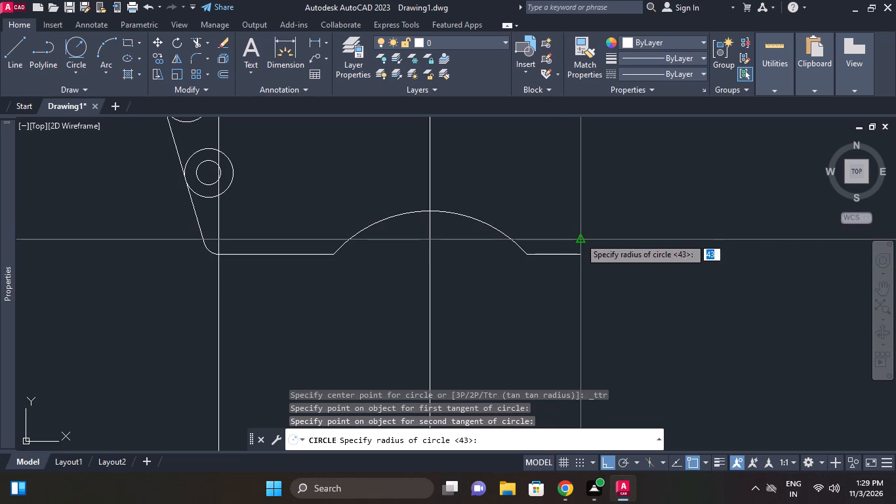
{"action": "key", "text": "5"}
{"action": "key", "text": "Return"}
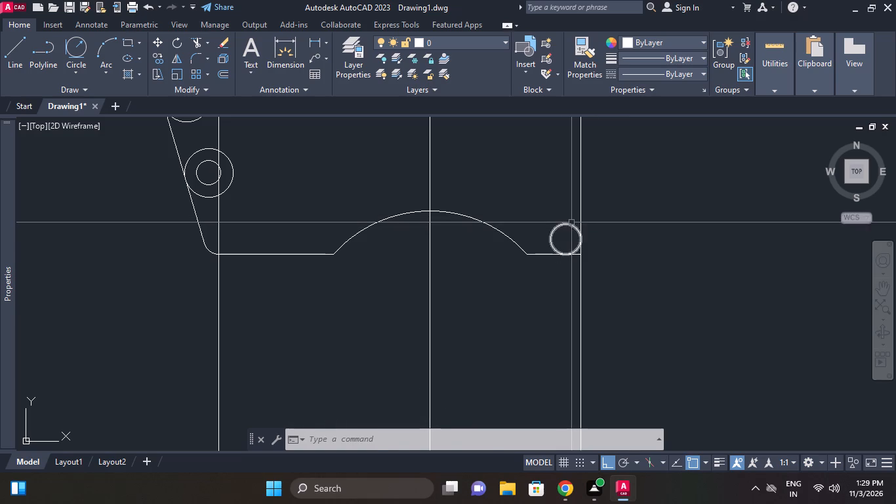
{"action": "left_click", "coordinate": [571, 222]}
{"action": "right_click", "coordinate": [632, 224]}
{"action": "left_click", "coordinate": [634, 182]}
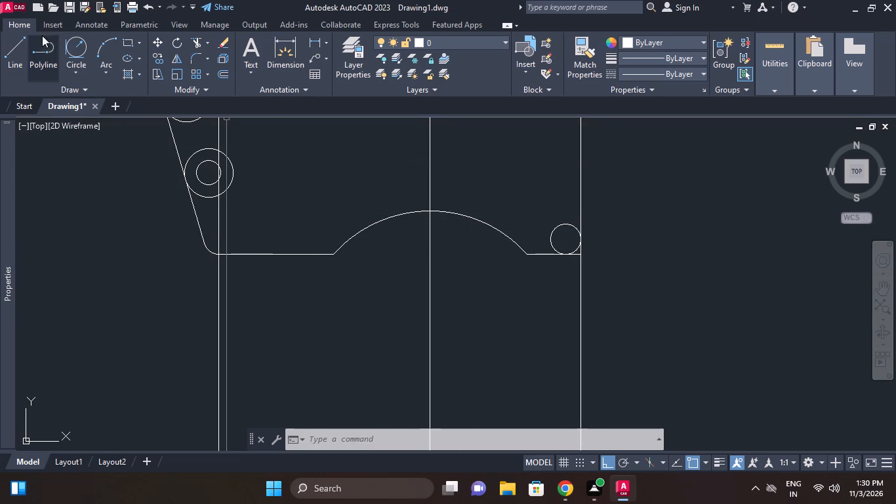
Draw a horizontal line from the radius 5 circle's centre outward past the adjacent vertical construction line.
{"action": "left_click", "coordinate": [10, 45]}
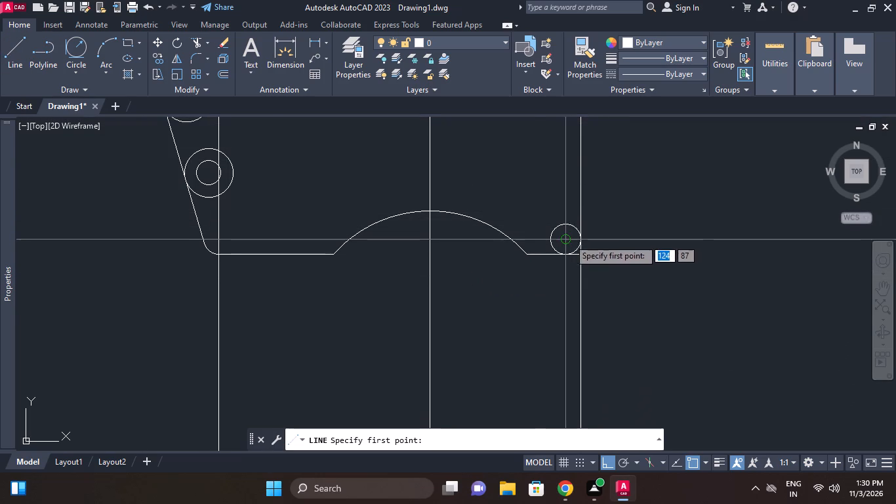
{"action": "left_click", "coordinate": [568, 240]}
{"action": "left_click", "coordinate": [666, 243]}
{"action": "right_click", "coordinate": [642, 198]}
{"action": "left_click", "coordinate": [671, 219]}
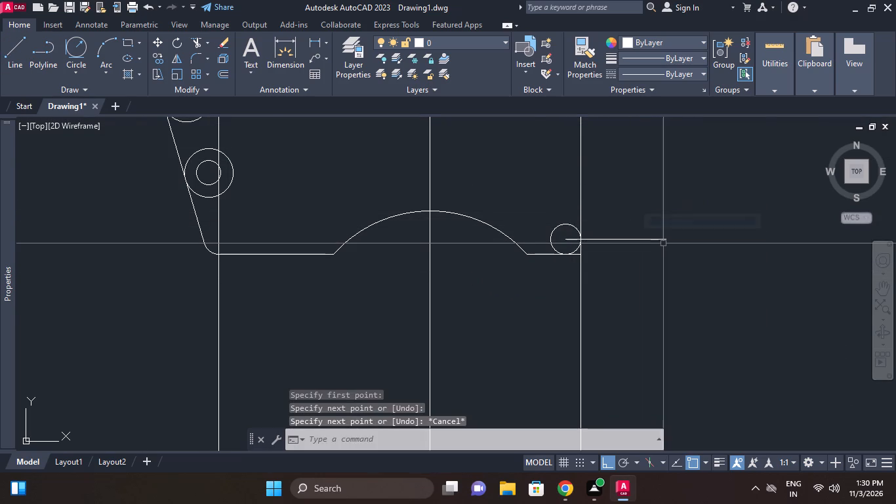
Offset the horizontal line through the small circle's centre 6 upward.
{"action": "type", "text": "o"}
{"action": "key", "text": "space"}
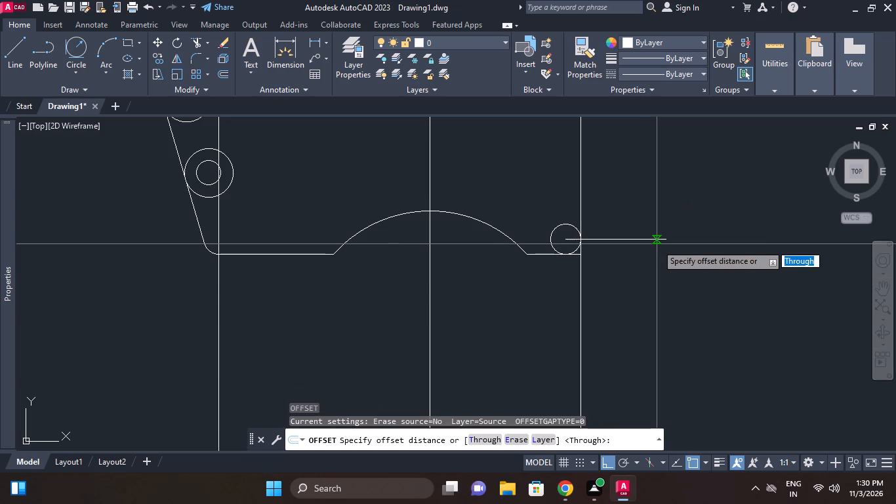
{"action": "key", "text": "6"}
{"action": "key", "text": "Return"}
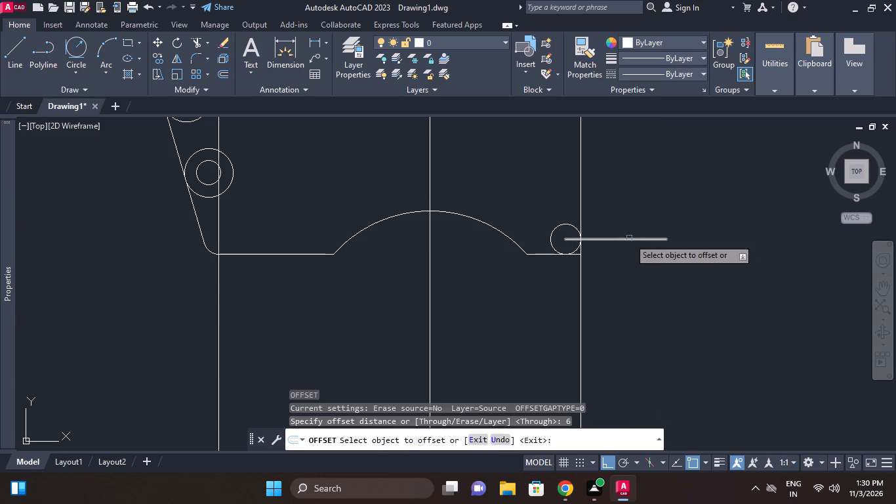
{"action": "left_click", "coordinate": [629, 238]}
{"action": "left_click", "coordinate": [628, 203]}
{"action": "right_click", "coordinate": [629, 188]}
{"action": "left_click", "coordinate": [639, 196]}
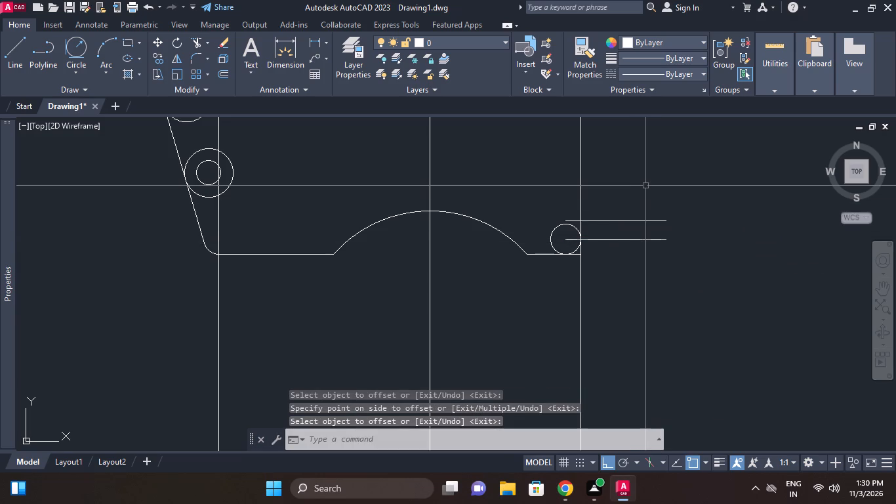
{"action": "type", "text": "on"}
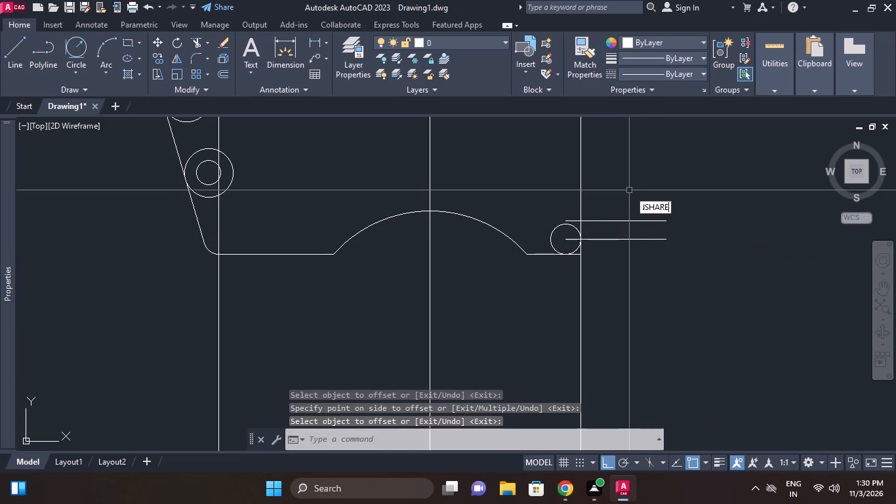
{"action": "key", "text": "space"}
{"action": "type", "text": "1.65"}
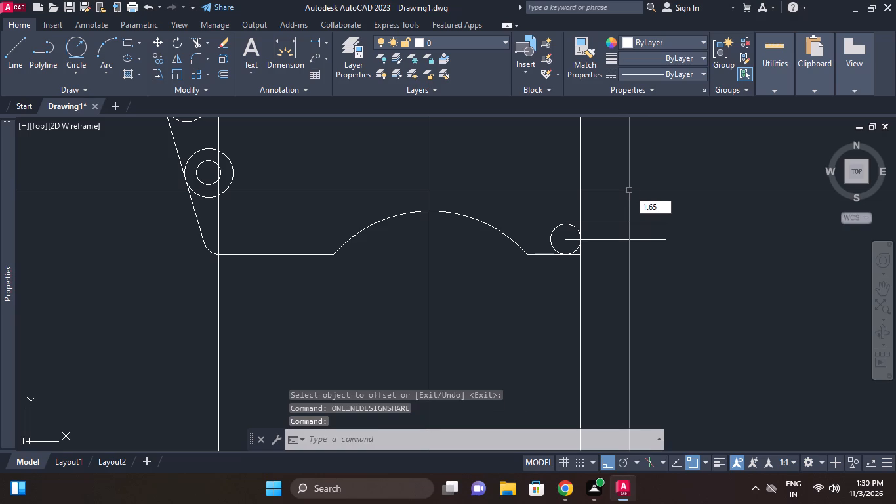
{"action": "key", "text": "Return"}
Offset the vertical construction line tangent to the small circle 1.65 inward, toward the arch.
{"action": "right_click", "coordinate": [616, 177]}
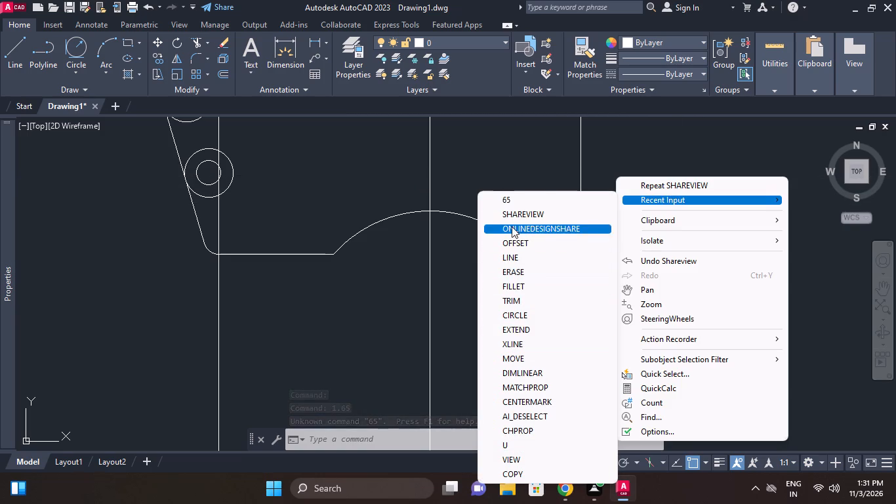
{"action": "left_click", "coordinate": [523, 243]}
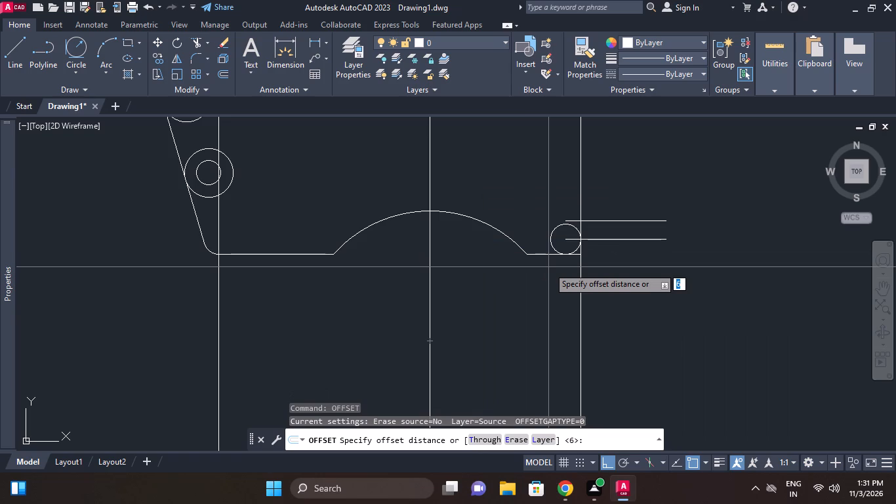
{"action": "type", "text": "1.65"}
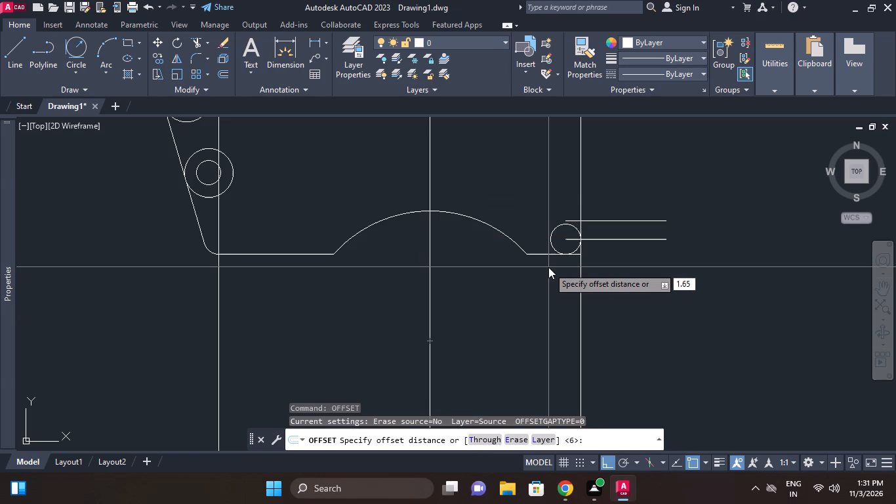
{"action": "key", "text": "Return"}
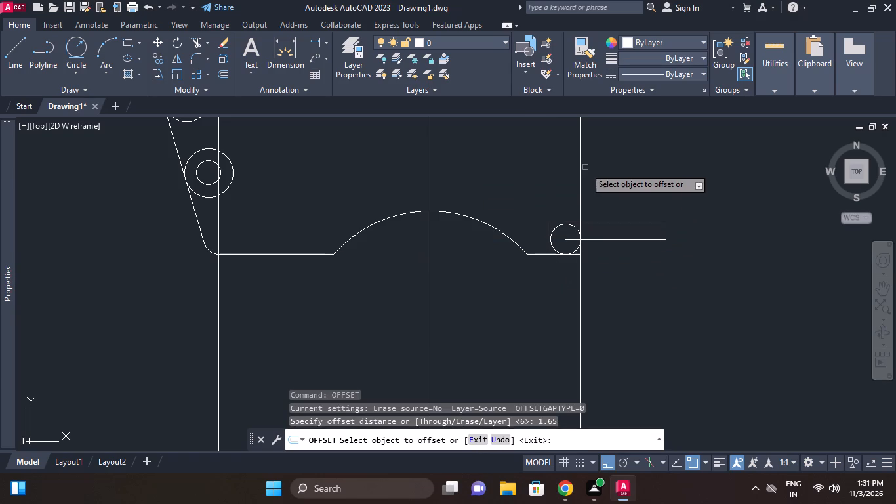
{"action": "left_click", "coordinate": [580, 158]}
{"action": "left_click", "coordinate": [556, 154]}
{"action": "right_click", "coordinate": [618, 165]}
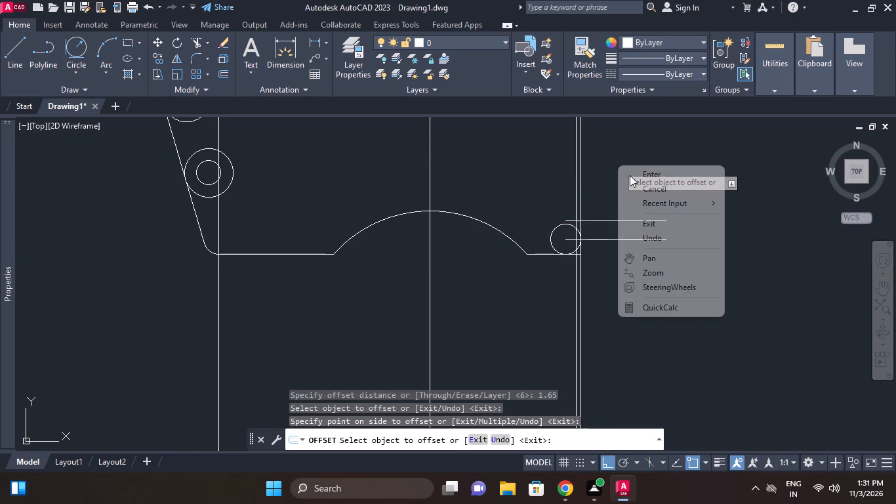
{"action": "left_click", "coordinate": [630, 175]}
Erase the original horizontal line starting at the small circle's centre.
{"action": "scroll", "coordinate": [593, 220], "scroll_direction": "up", "scroll_amount": 1}
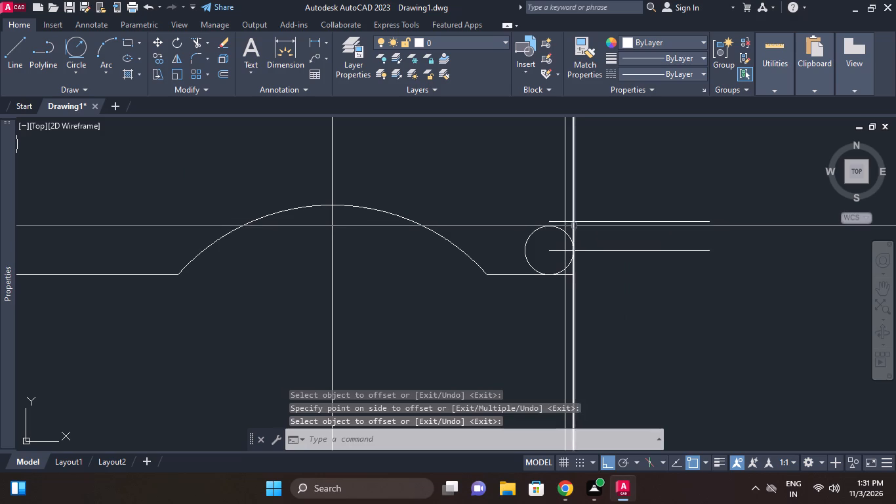
{"action": "left_click", "coordinate": [592, 248]}
{"action": "right_click", "coordinate": [592, 237]}
{"action": "left_click", "coordinate": [634, 216]}
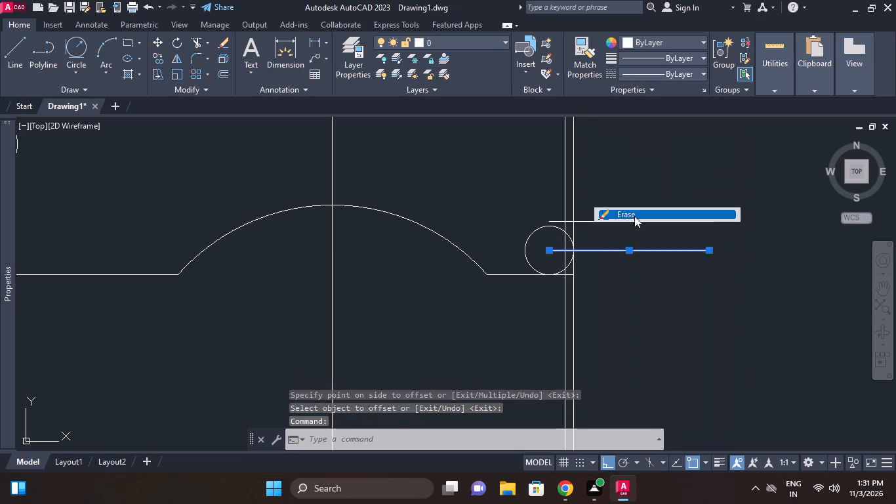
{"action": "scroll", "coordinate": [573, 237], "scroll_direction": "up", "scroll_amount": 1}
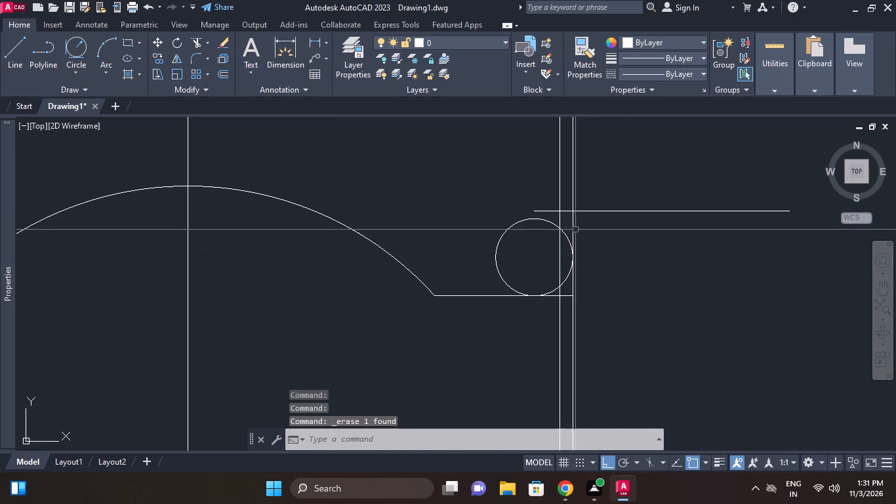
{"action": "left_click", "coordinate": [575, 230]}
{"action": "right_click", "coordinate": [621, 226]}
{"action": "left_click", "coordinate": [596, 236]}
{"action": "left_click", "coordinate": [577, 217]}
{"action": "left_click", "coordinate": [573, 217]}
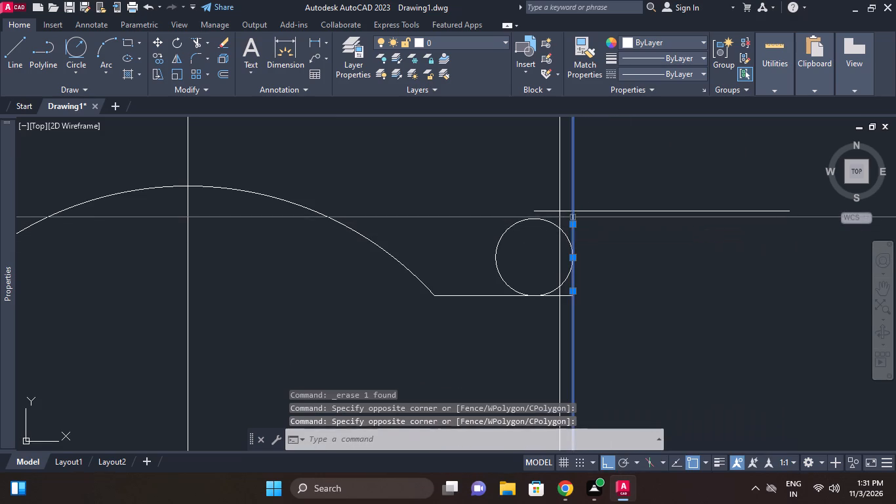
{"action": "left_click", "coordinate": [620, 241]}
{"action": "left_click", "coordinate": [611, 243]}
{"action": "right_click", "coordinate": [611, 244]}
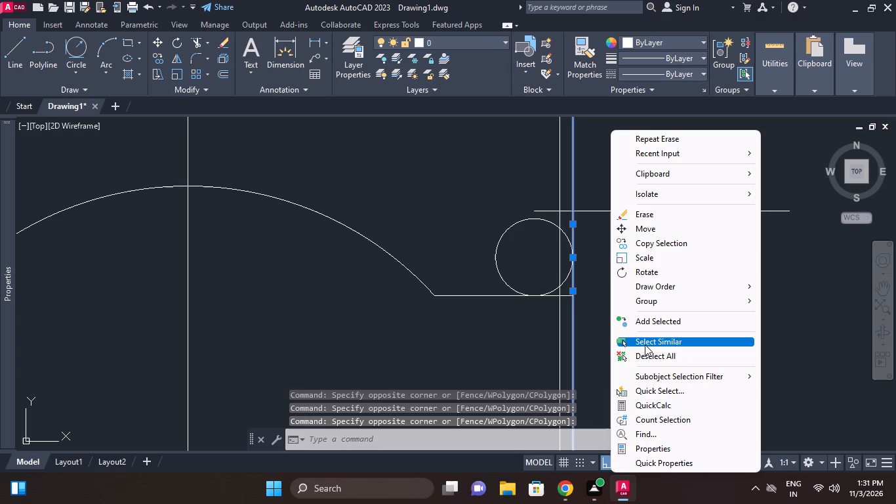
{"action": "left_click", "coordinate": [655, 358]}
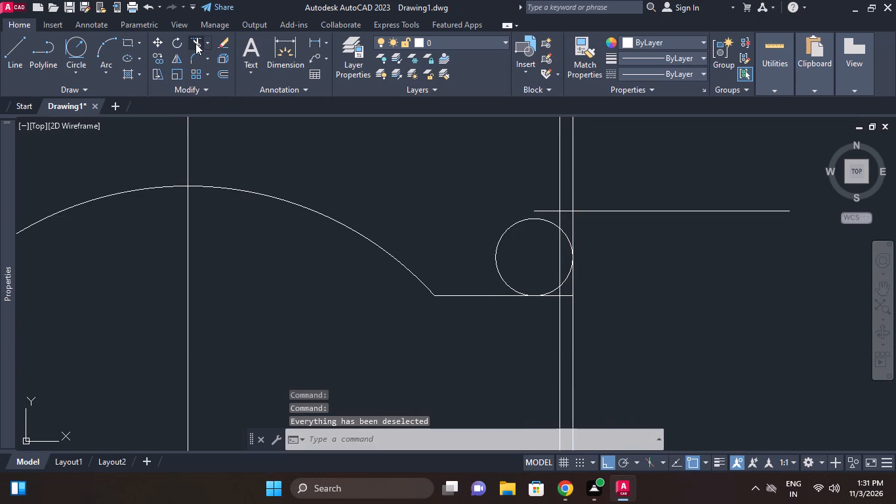
Trim the small circle and the bottom line's overhang, keeping only the rounded lower corner at the arm's end.
{"action": "left_click", "coordinate": [195, 43]}
{"action": "right_click", "coordinate": [356, 200]}
{"action": "left_click", "coordinate": [379, 205]}
{"action": "left_click", "coordinate": [496, 228]}
{"action": "left_click", "coordinate": [504, 238]}
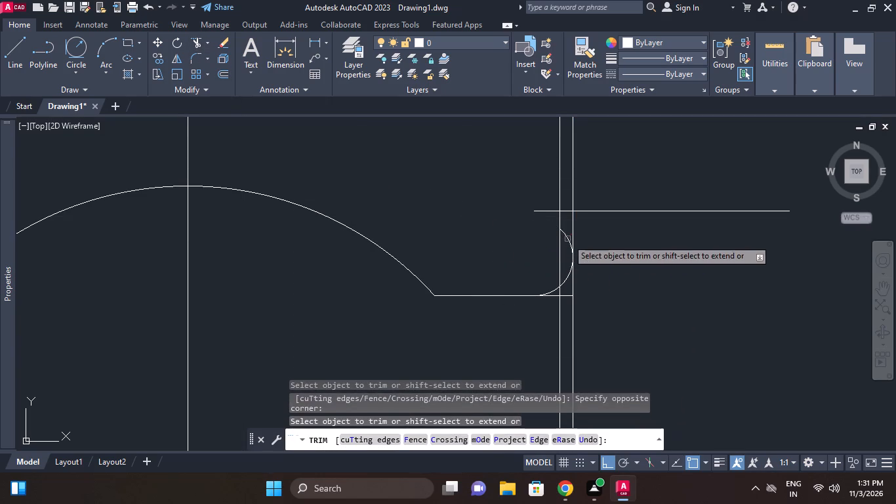
{"action": "left_click", "coordinate": [567, 236]}
{"action": "left_click", "coordinate": [568, 296]}
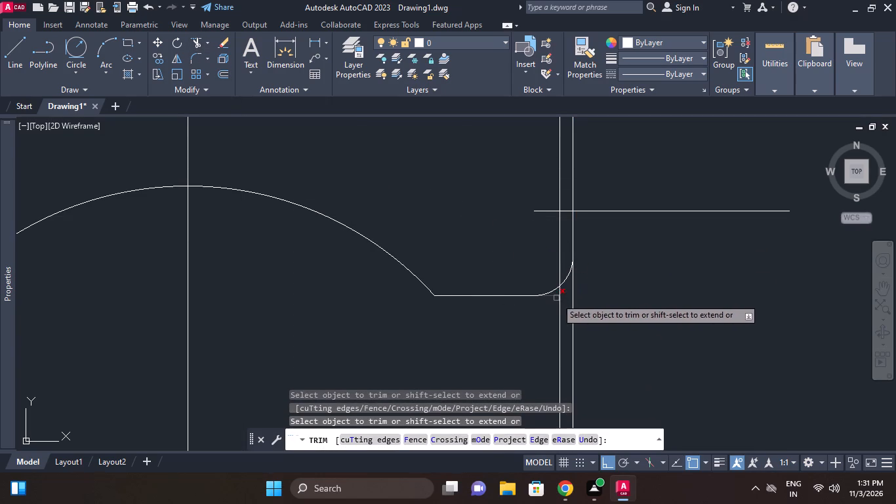
{"action": "left_click", "coordinate": [554, 297]}
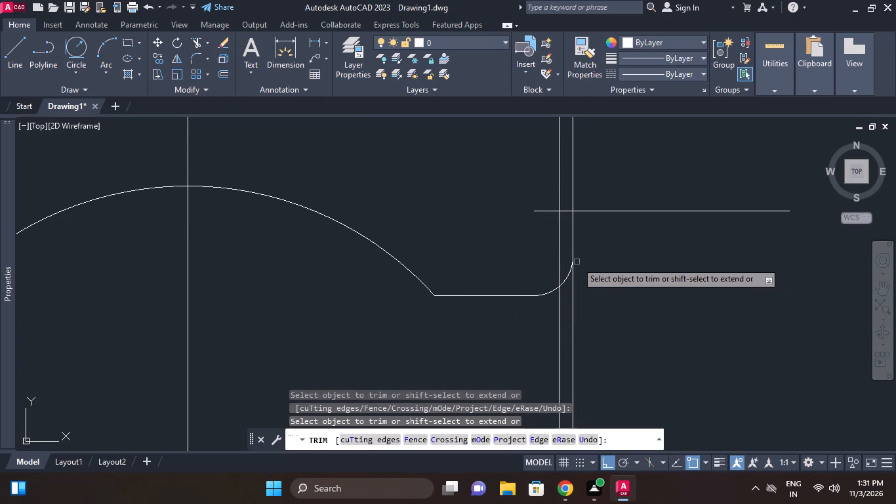
{"action": "right_click", "coordinate": [627, 240]}
{"action": "left_click", "coordinate": [653, 243]}
Draw a sloped line from the upper end of the rounded corner to the inner endpoint of the offset horizontal line.
{"action": "left_click", "coordinate": [18, 40]}
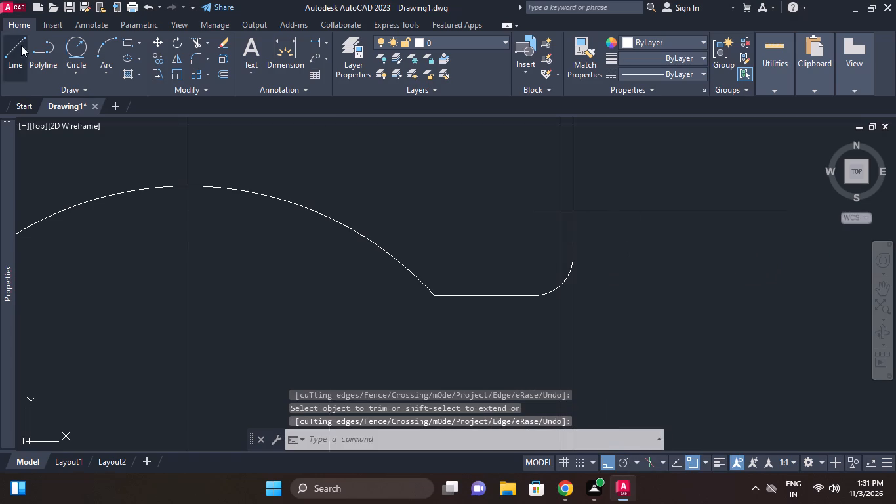
{"action": "scroll", "coordinate": [579, 245], "scroll_direction": "up", "scroll_amount": 2}
{"action": "left_click", "coordinate": [562, 285]}
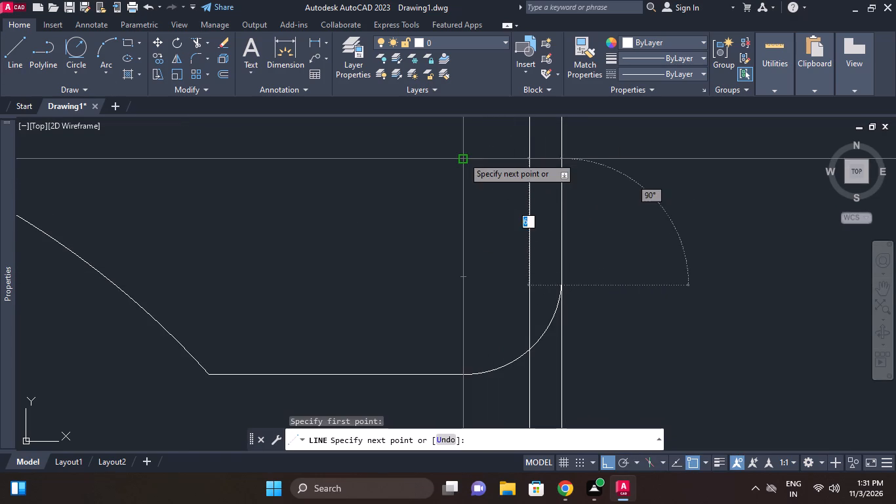
{"action": "left_click", "coordinate": [468, 156]}
{"action": "scroll", "coordinate": [489, 175], "scroll_direction": "up", "scroll_amount": 2}
{"action": "right_click", "coordinate": [511, 177]}
{"action": "left_click", "coordinate": [527, 185]}
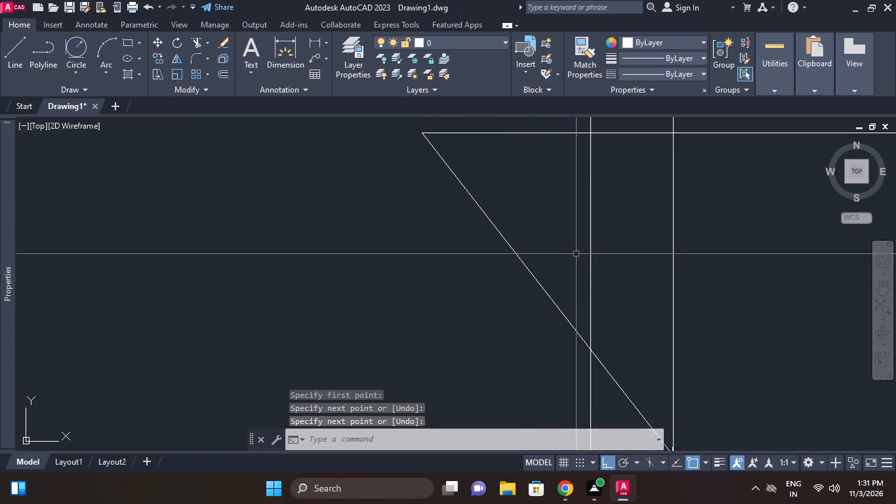
Erase the horizontal construction line and the two vertical construction lines at the arm's end.
{"action": "scroll", "coordinate": [576, 255], "scroll_direction": "down", "scroll_amount": 1}
{"action": "scroll", "coordinate": [609, 297], "scroll_direction": "down", "scroll_amount": 1}
{"action": "middle_click_drag", "start_coordinate": [607, 293], "coordinate": [619, 275]}
{"action": "scroll", "coordinate": [620, 275], "scroll_direction": "down", "scroll_amount": 1}
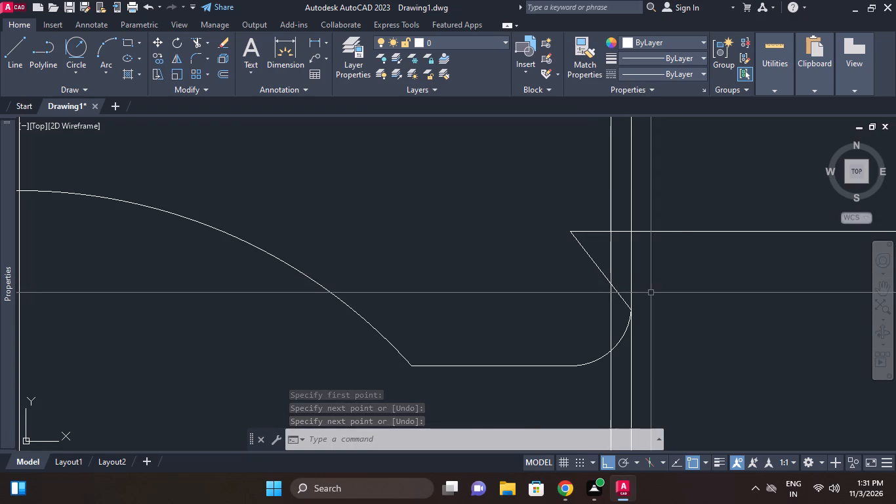
{"action": "left_click", "coordinate": [666, 235]}
{"action": "left_click", "coordinate": [665, 231]}
{"action": "right_click", "coordinate": [665, 231]}
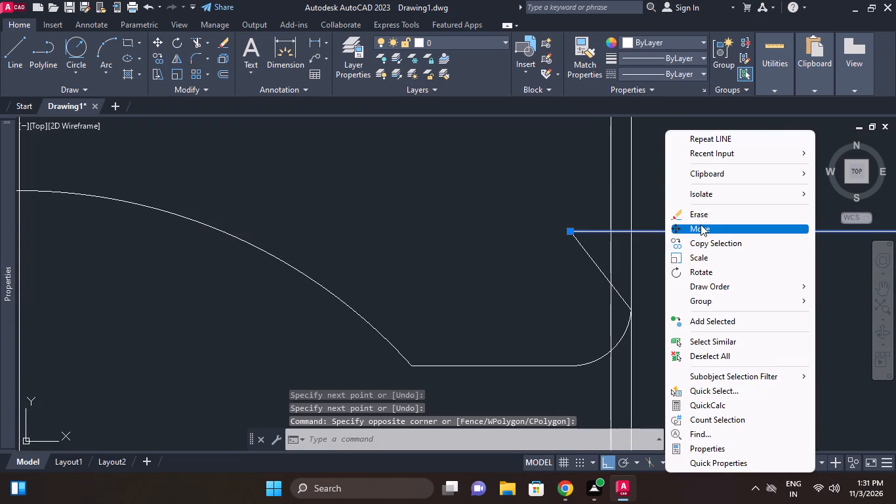
{"action": "left_click", "coordinate": [701, 216]}
{"action": "scroll", "coordinate": [659, 226], "scroll_direction": "down", "scroll_amount": 1}
{"action": "left_click", "coordinate": [649, 218]}
{"action": "left_click", "coordinate": [624, 179]}
{"action": "right_click", "coordinate": [625, 179]}
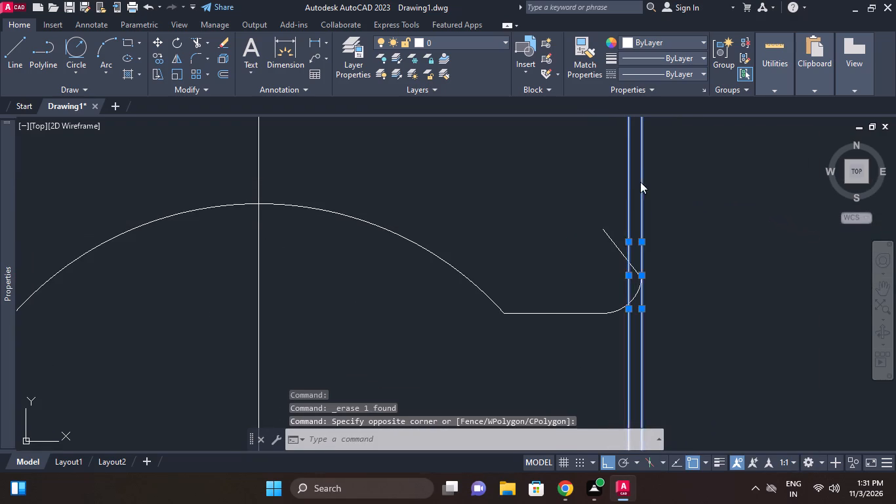
{"action": "left_click", "coordinate": [673, 159]}
Draw a line tangent to the upper outer circle, ending at the top endpoint of the short sloped line.
{"action": "middle_click_drag", "start_coordinate": [653, 171], "coordinate": [685, 258]}
{"action": "scroll", "coordinate": [655, 203], "scroll_direction": "down", "scroll_amount": 1}
{"action": "scroll", "coordinate": [691, 258], "scroll_direction": "down", "scroll_amount": 2}
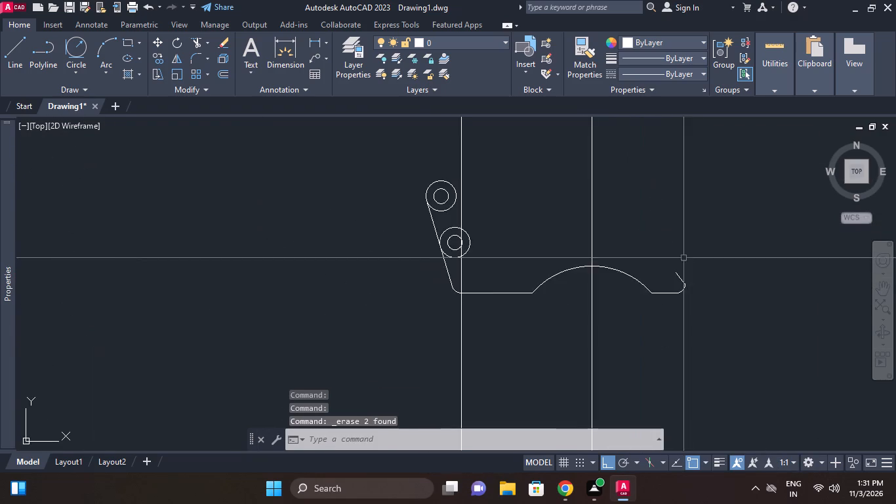
{"action": "middle_click_drag", "start_coordinate": [491, 225], "coordinate": [497, 274]}
{"action": "left_click", "coordinate": [18, 46]}
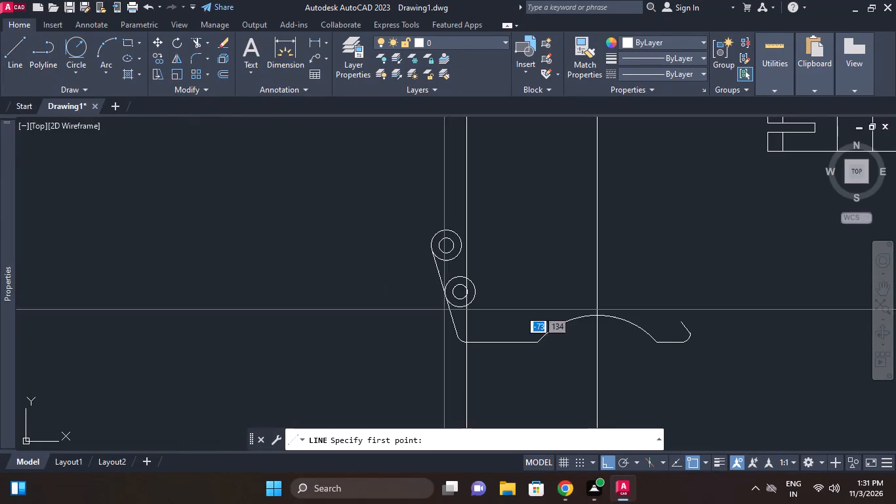
{"action": "right_click", "coordinate": [468, 224], "text": "ctrl"}
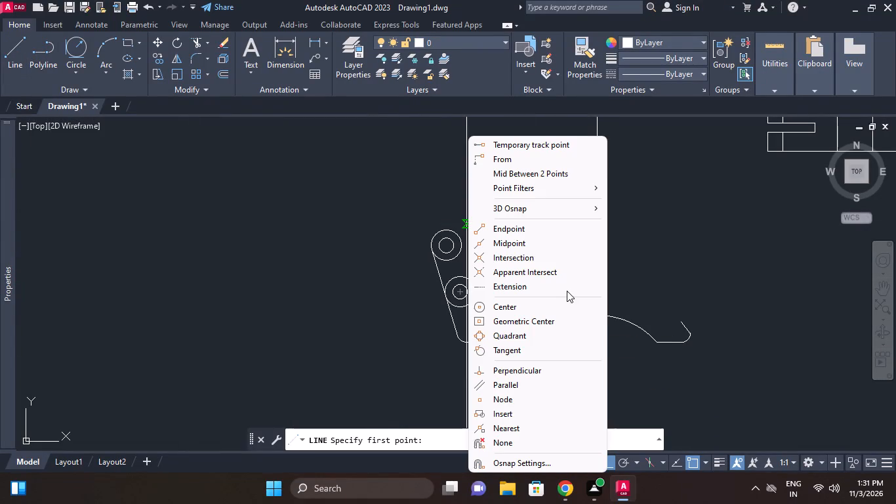
{"action": "left_click", "coordinate": [533, 346]}
{"action": "left_click", "coordinate": [449, 231]}
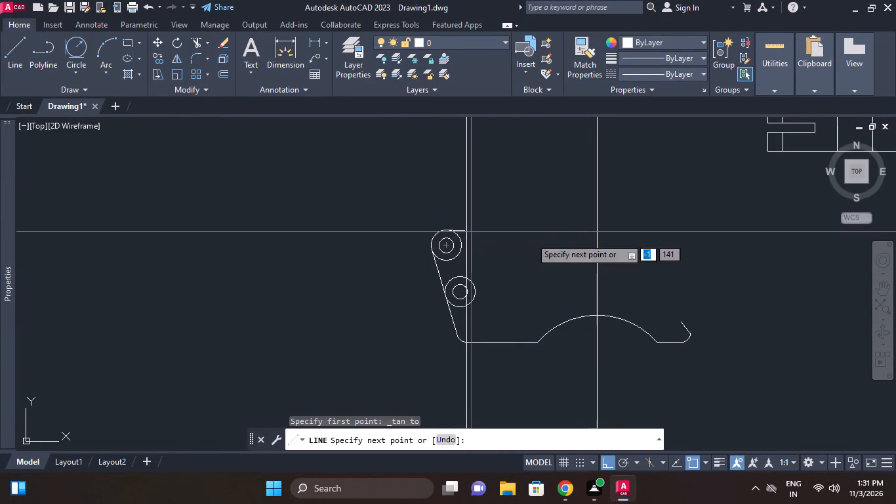
{"action": "left_click", "coordinate": [680, 320]}
{"action": "right_click", "coordinate": [680, 249]}
{"action": "left_click", "coordinate": [703, 272]}
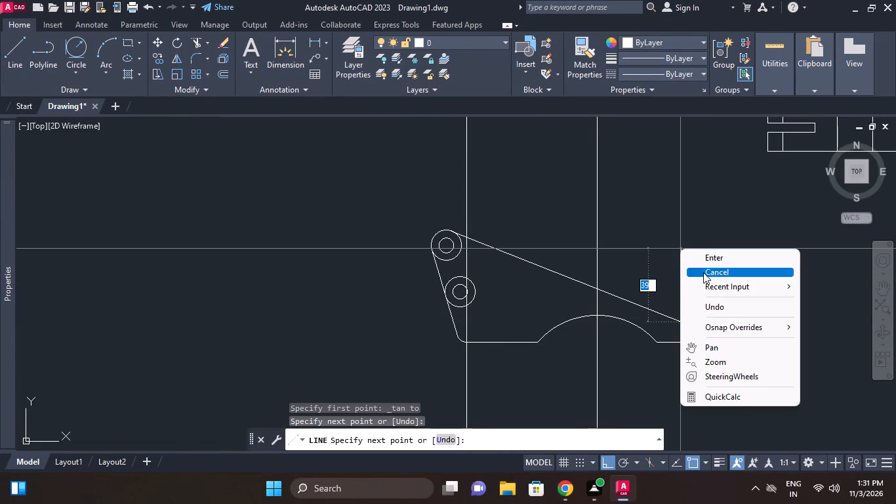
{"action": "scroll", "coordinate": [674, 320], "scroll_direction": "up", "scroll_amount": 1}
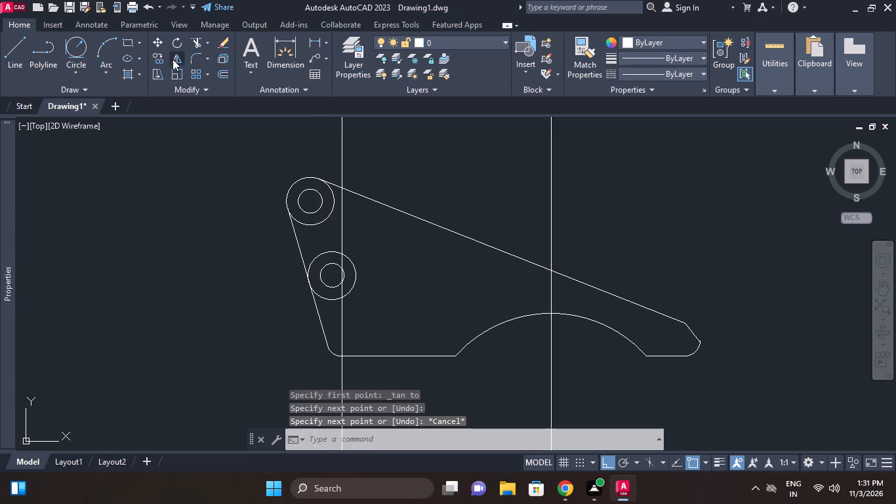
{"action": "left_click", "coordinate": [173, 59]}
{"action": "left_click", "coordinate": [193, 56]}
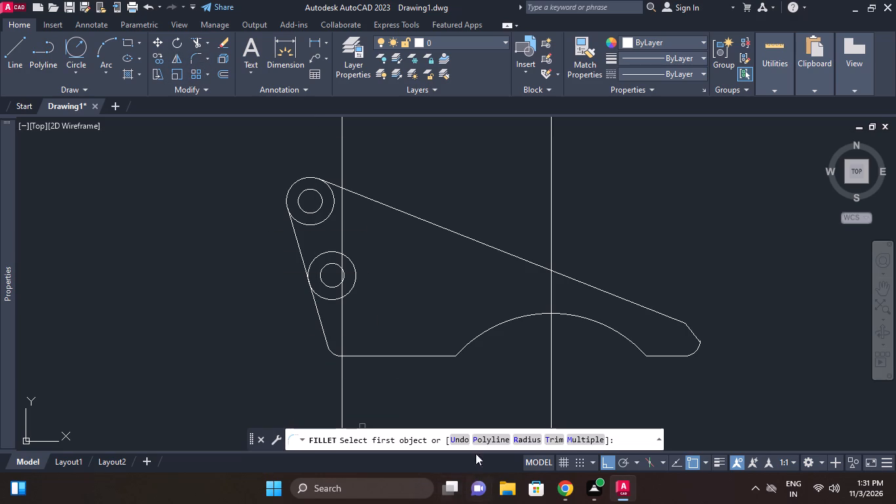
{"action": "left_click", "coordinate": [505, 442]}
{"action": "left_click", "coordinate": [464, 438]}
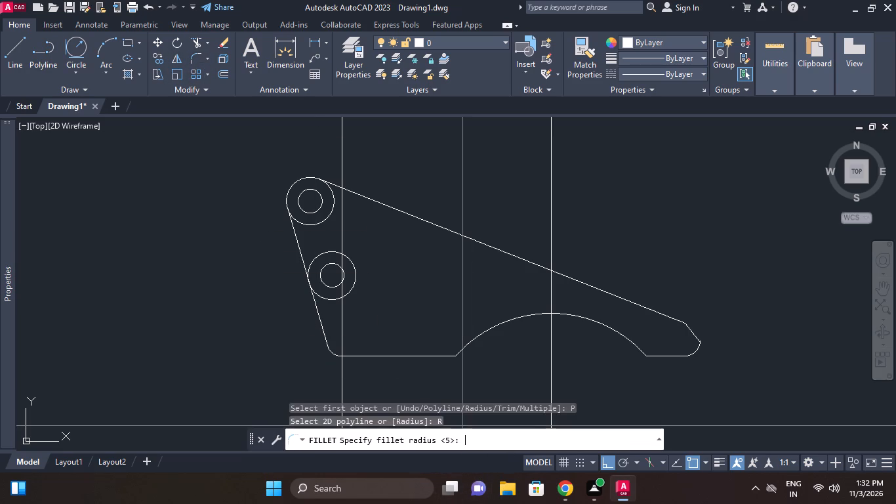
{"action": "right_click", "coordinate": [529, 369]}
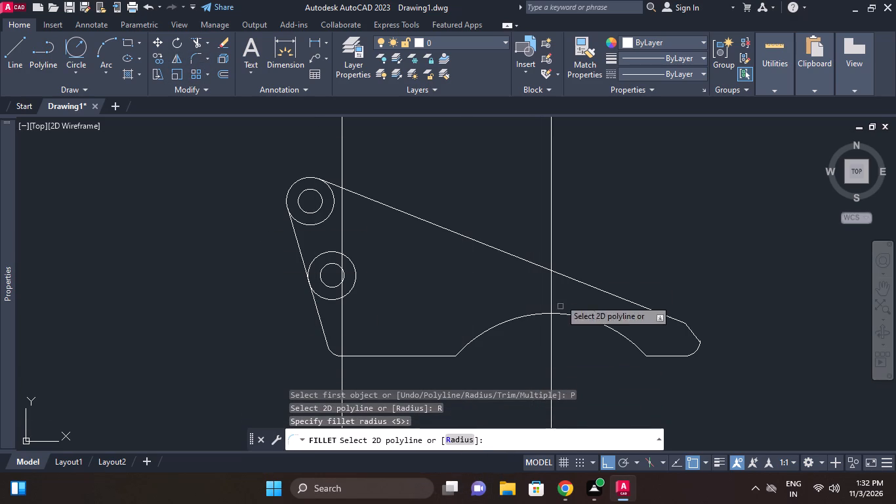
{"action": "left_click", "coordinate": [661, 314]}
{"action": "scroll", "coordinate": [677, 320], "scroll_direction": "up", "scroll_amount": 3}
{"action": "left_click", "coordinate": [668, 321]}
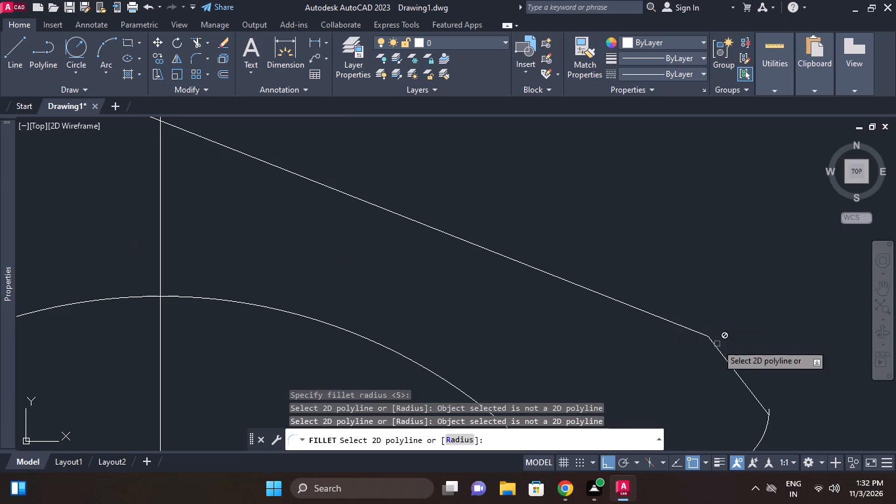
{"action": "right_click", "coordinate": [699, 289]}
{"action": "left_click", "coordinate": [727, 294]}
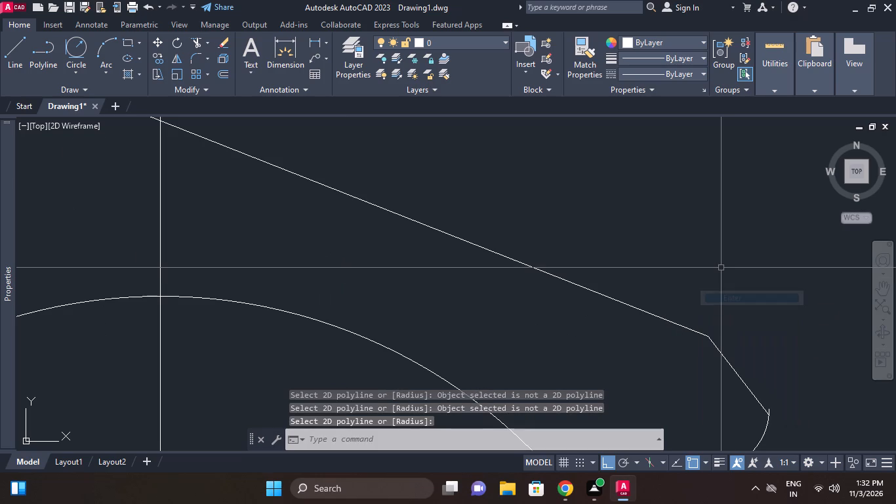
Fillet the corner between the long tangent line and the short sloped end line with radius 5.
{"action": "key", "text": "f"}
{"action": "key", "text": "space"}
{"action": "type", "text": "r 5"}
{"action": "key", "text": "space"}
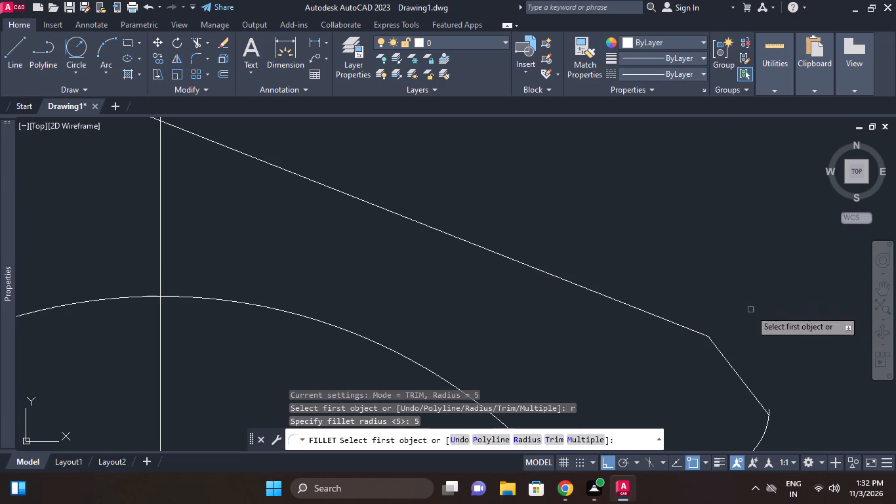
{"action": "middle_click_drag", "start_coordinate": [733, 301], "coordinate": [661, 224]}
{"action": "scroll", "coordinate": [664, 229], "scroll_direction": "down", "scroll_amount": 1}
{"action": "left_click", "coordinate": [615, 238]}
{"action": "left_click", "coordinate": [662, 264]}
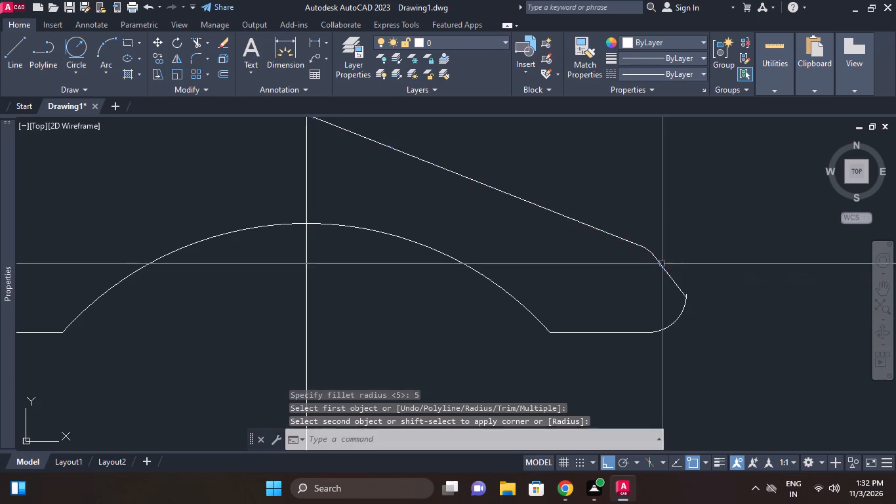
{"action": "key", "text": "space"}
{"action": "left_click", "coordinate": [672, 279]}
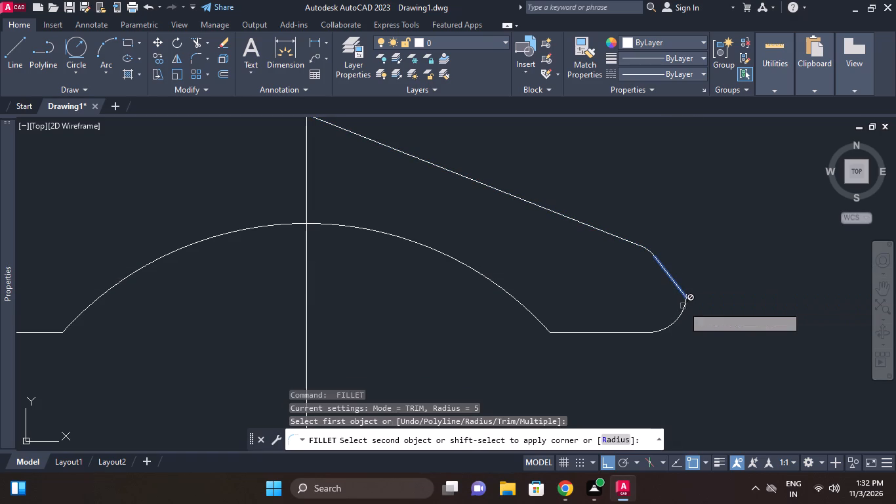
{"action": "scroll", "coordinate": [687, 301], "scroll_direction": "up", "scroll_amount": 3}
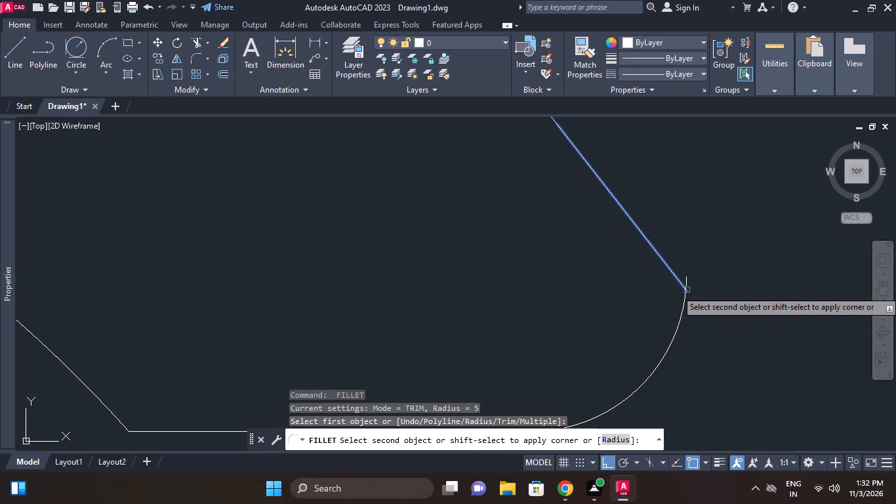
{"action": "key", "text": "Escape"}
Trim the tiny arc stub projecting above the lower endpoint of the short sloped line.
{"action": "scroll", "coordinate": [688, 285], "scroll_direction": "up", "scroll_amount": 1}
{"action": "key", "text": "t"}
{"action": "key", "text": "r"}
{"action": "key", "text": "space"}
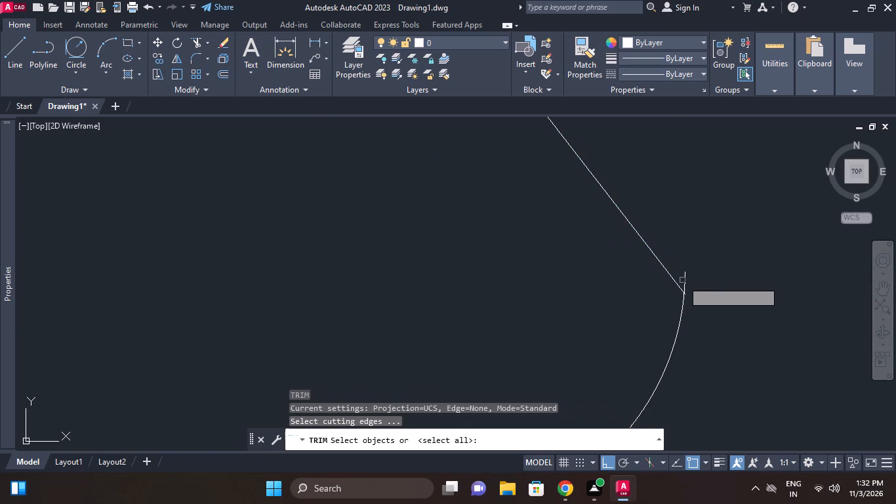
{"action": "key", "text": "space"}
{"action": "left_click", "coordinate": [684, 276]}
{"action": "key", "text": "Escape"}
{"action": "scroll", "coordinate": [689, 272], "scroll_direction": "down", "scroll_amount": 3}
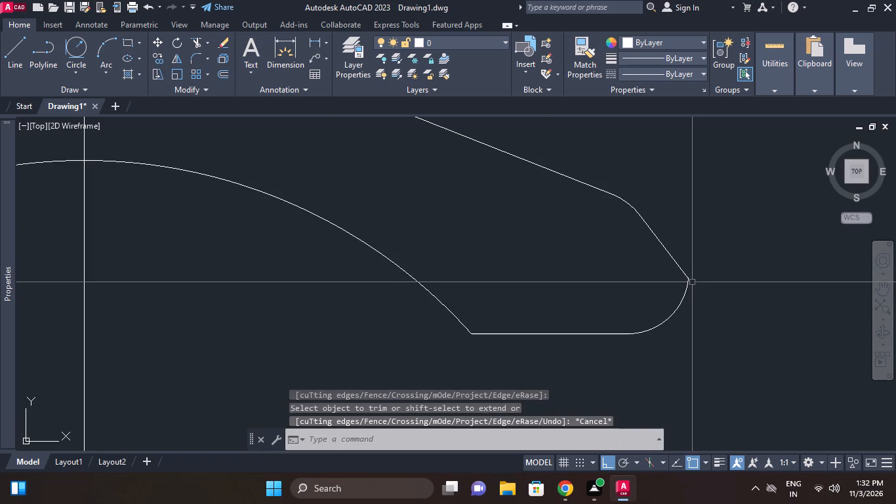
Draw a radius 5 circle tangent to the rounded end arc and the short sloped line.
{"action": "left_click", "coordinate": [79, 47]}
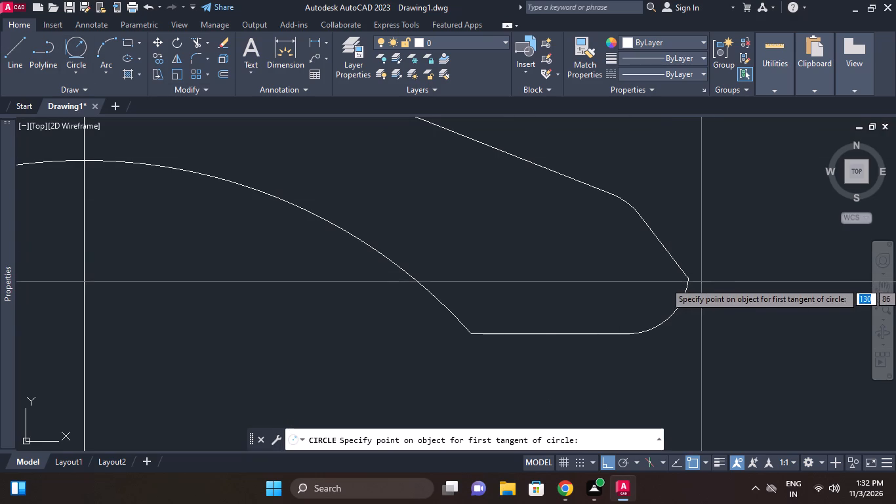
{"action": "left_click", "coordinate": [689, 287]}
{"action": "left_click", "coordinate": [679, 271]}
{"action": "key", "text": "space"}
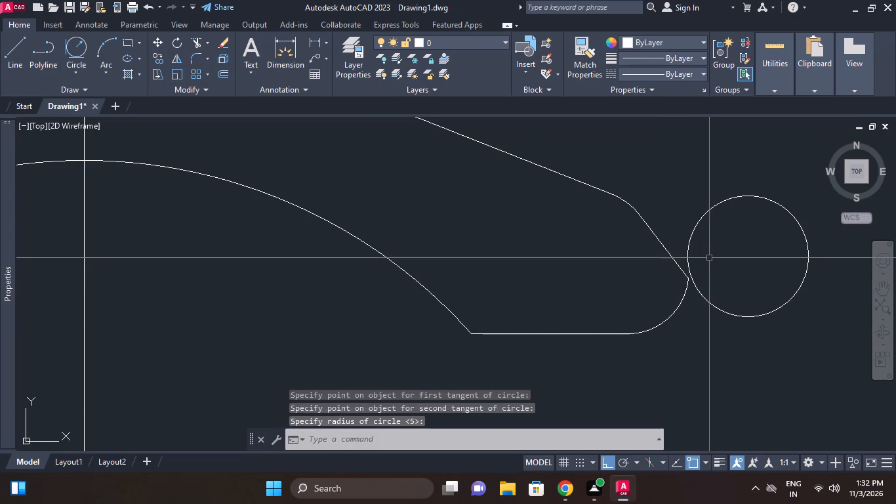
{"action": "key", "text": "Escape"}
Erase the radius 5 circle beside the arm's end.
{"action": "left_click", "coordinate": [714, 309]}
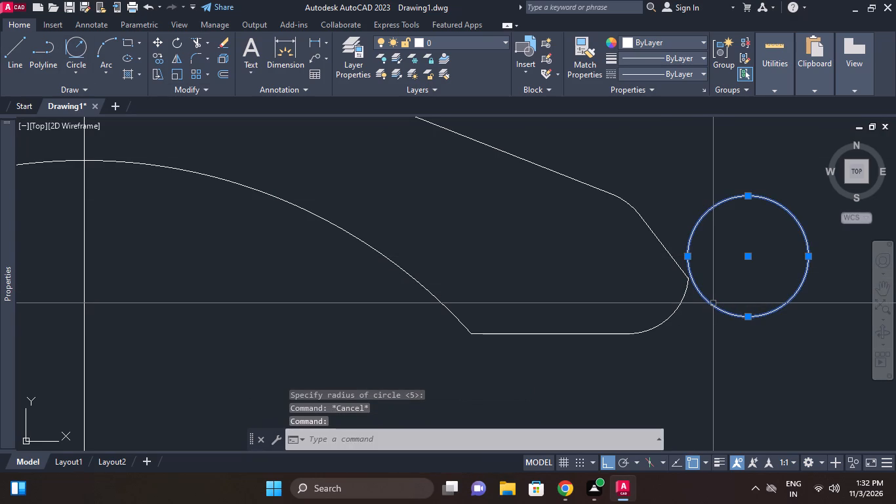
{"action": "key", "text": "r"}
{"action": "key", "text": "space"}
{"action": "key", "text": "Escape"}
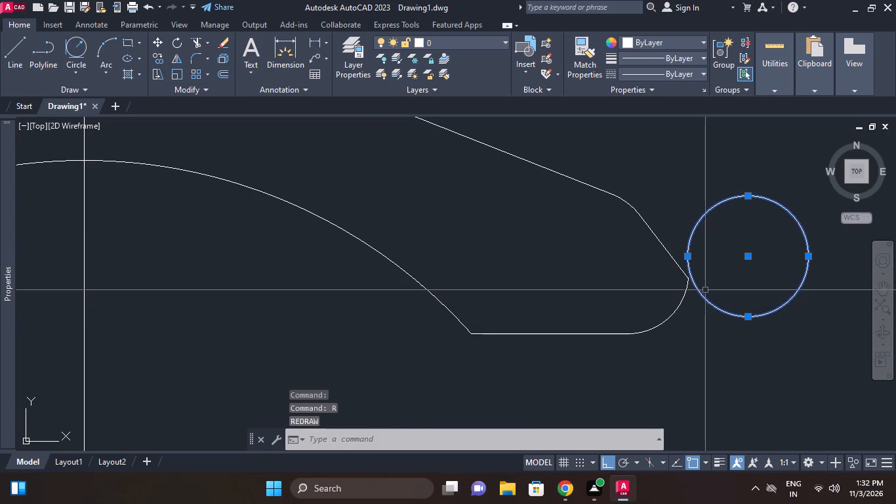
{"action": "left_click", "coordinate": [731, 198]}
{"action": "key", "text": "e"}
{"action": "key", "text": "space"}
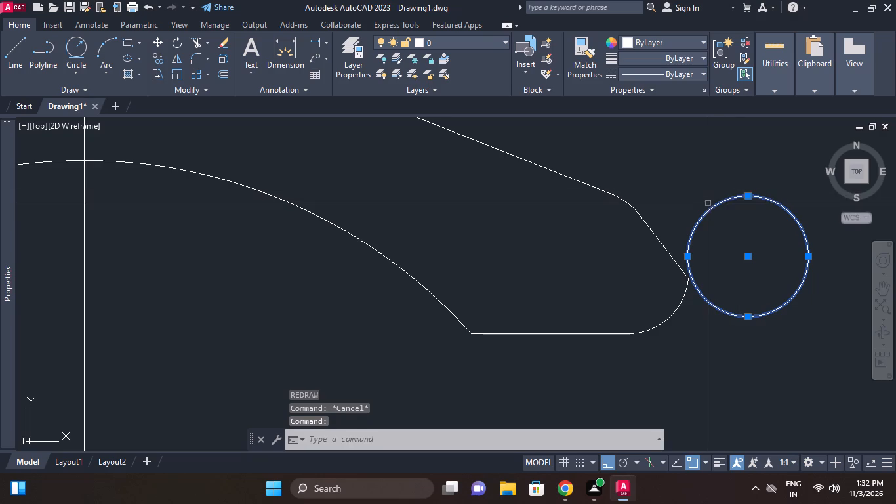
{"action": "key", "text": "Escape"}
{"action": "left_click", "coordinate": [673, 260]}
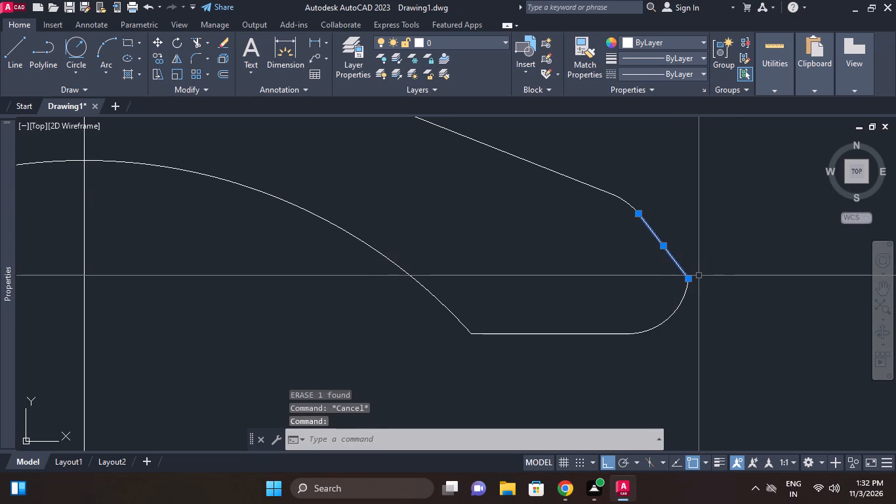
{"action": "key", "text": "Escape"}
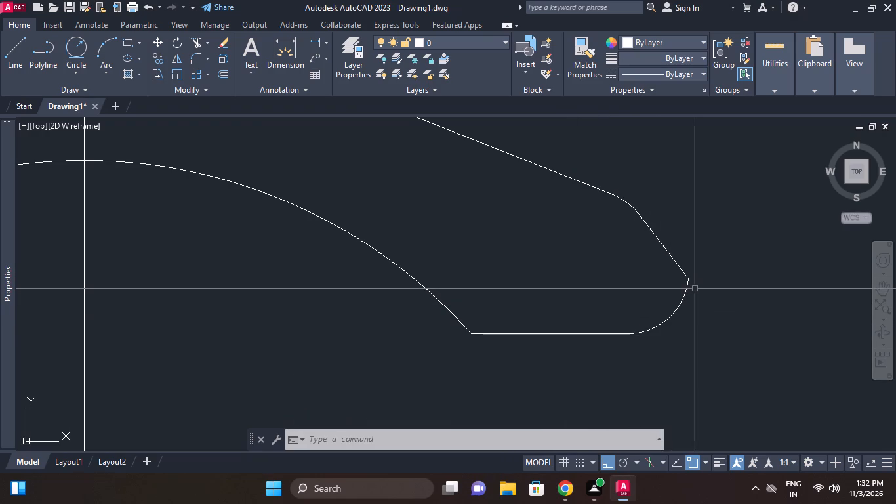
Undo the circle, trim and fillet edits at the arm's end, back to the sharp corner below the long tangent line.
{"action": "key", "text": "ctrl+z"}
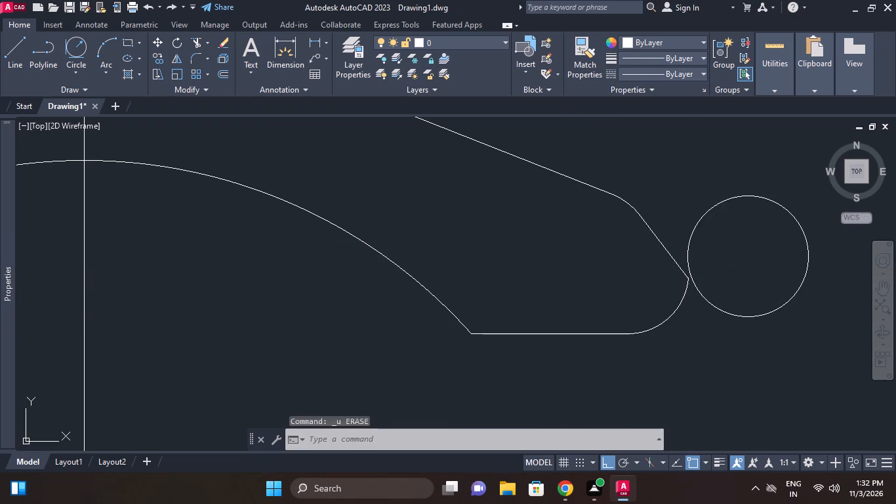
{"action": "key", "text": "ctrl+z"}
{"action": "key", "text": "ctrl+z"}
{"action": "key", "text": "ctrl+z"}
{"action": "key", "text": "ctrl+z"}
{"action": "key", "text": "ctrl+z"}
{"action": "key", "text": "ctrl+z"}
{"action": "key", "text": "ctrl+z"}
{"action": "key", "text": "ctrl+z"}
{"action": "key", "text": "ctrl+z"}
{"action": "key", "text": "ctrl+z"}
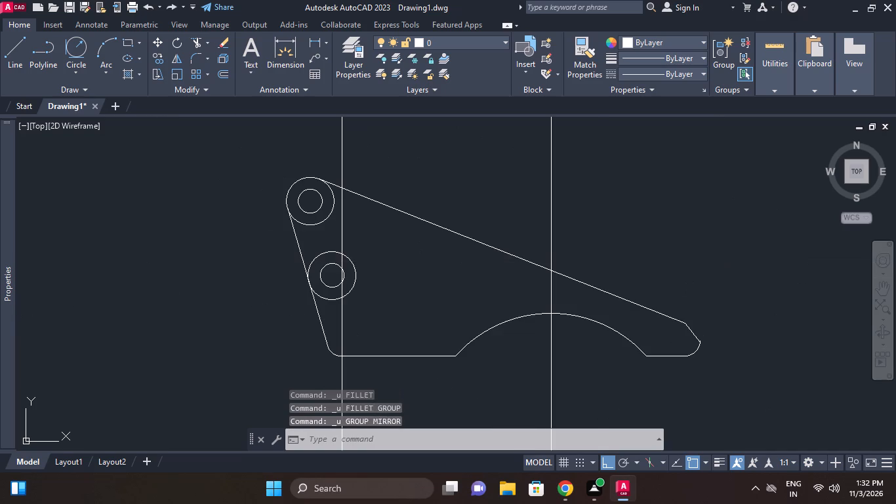
Step the edit history back to the state without the long upper tangent line and its construction lines at the arm's end.
{"action": "key", "text": "ctrl+z"}
{"action": "key", "text": "ctrl+z"}
{"action": "key", "text": "ctrl+z"}
{"action": "key", "text": "ctrl+z"}
{"action": "key", "text": "ctrl+z"}
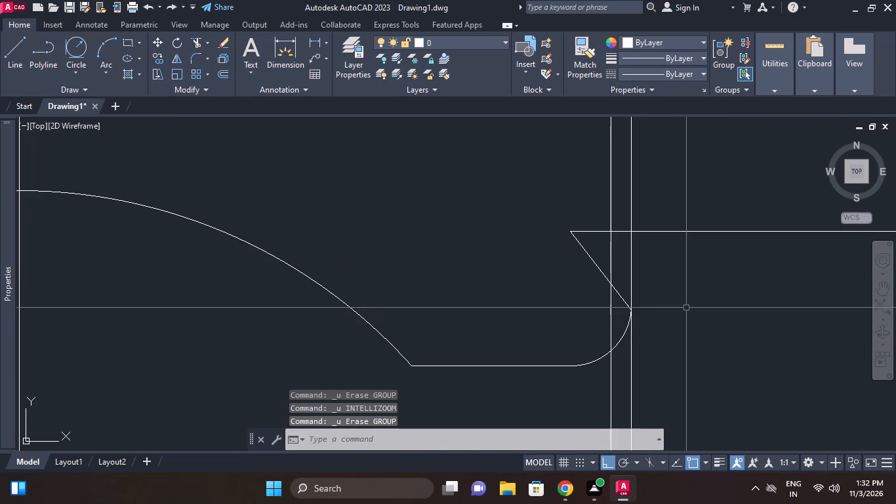
{"action": "key", "text": "ctrl+y"}
{"action": "key", "text": "ctrl+y"}
{"action": "key", "text": "ctrl+y"}
{"action": "key", "text": "ctrl+y"}
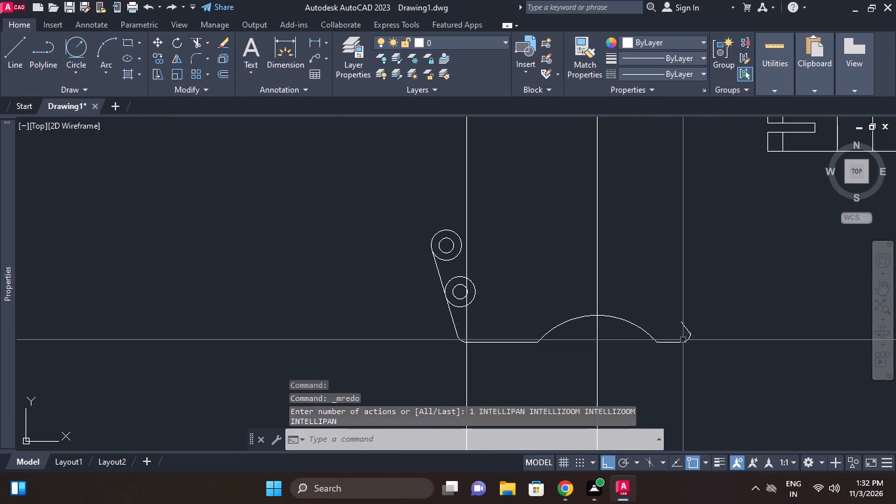
Draw a circle centred on the rounded end arc's centre, passing through the arc's upper endpoint.
{"action": "scroll", "coordinate": [684, 337], "scroll_direction": "up", "scroll_amount": 4}
{"action": "key", "text": "Escape"}
{"action": "type", "text": "c"}
{"action": "key", "text": "space"}
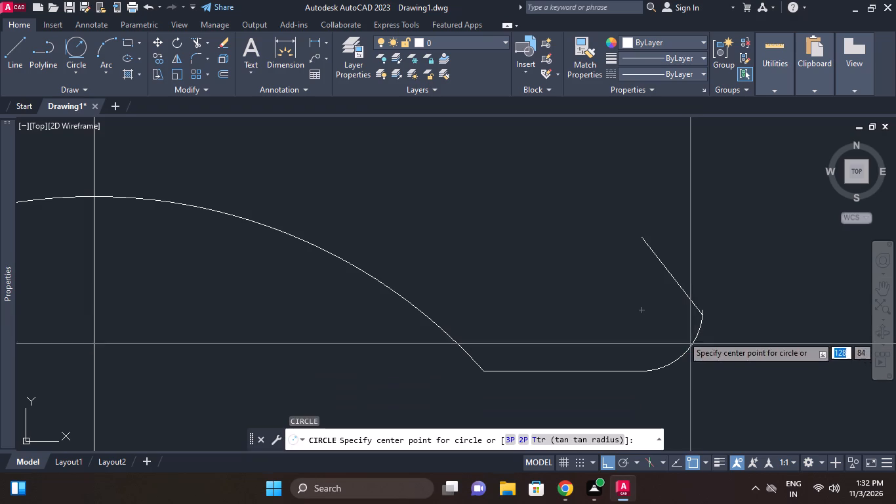
{"action": "left_click", "coordinate": [642, 311]}
{"action": "left_click", "coordinate": [703, 309]}
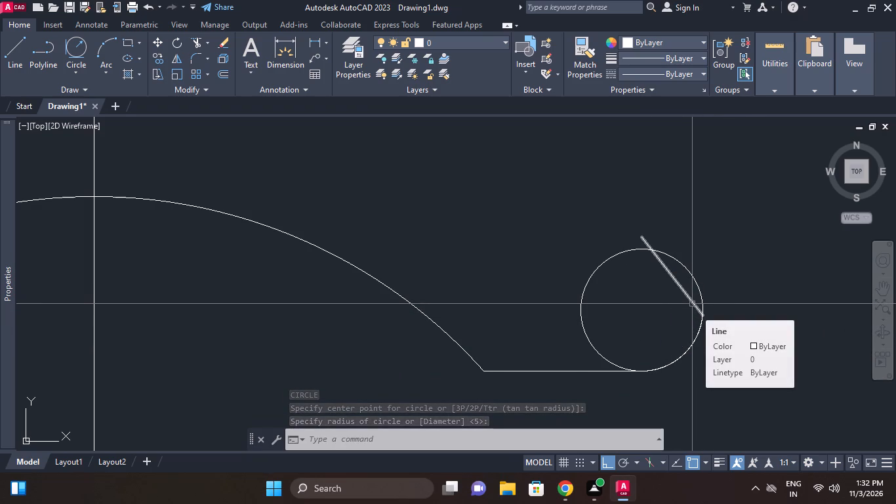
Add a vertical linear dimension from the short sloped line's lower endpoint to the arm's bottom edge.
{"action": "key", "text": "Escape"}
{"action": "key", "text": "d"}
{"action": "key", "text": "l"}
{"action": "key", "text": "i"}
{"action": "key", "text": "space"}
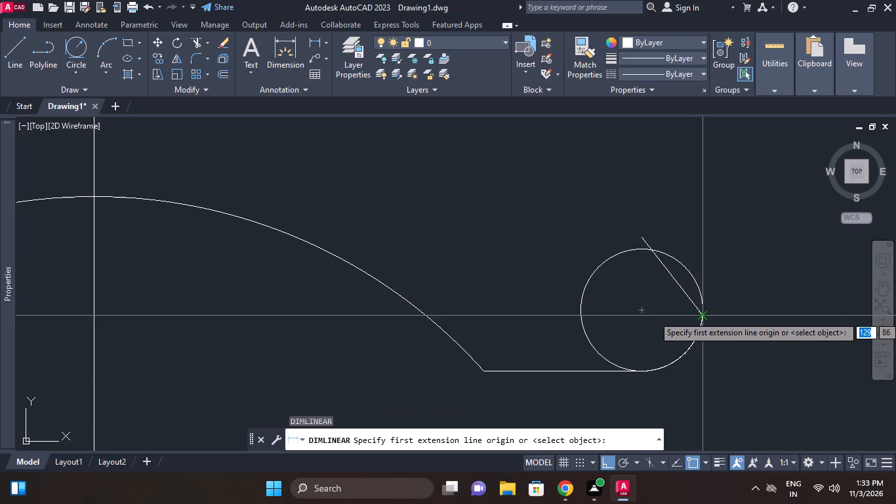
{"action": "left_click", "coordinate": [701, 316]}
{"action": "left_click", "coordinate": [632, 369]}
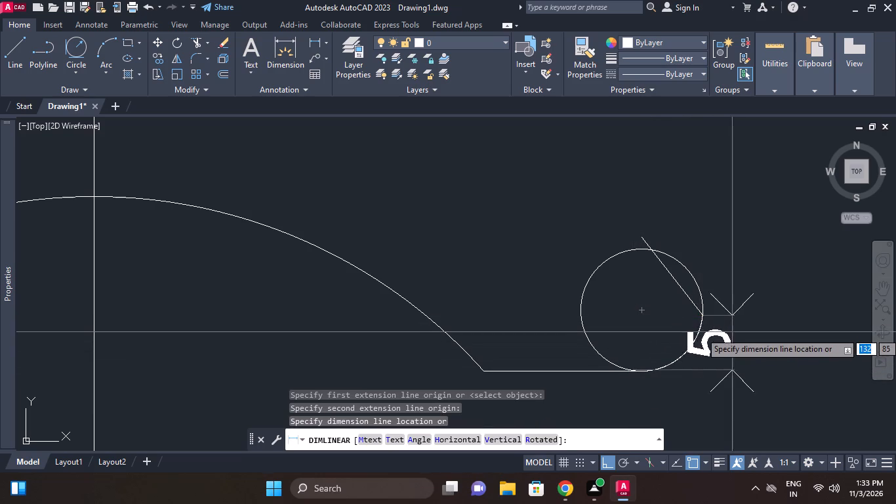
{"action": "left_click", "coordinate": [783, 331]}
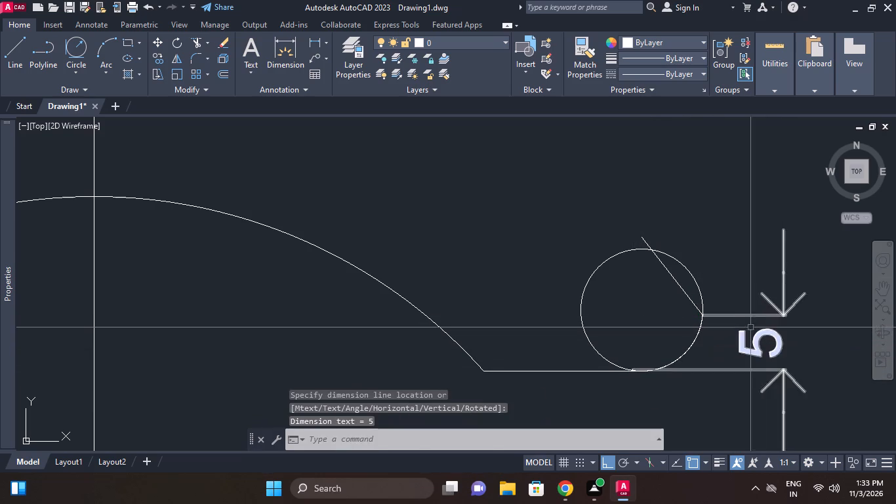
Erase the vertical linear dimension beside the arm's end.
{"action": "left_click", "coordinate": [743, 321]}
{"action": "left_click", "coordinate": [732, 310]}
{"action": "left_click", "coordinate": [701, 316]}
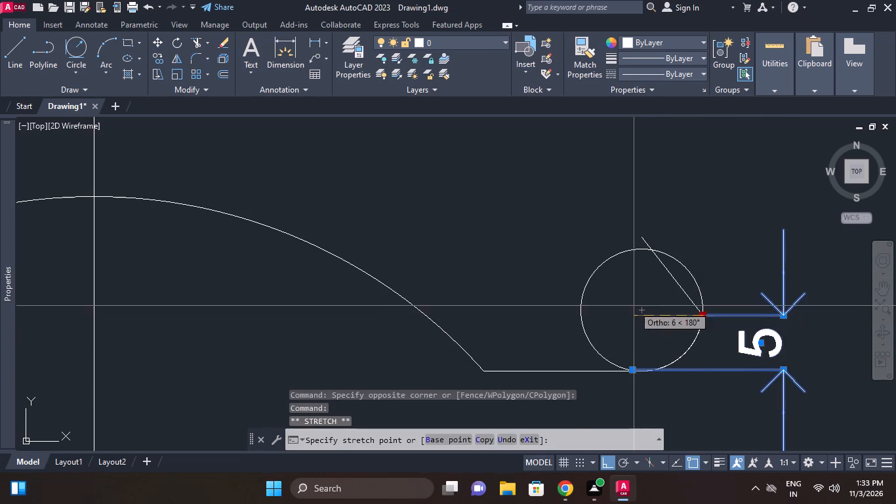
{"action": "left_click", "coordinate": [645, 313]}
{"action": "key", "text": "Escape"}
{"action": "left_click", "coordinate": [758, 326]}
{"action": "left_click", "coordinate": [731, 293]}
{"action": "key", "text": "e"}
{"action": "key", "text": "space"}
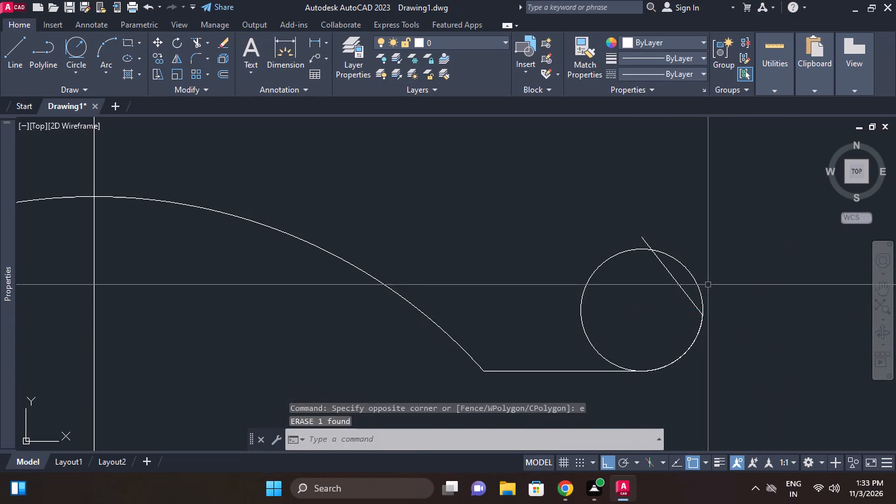
Erase the short sloped line crossing the end circle.
{"action": "left_click", "coordinate": [674, 278]}
{"action": "type", "text": "e"}
{"action": "key", "text": "space"}
Draw a horizontal and a vertical construction line from the end circle's centre, running outward and upward past the circle.
{"action": "key", "text": "l"}
{"action": "key", "text": "space"}
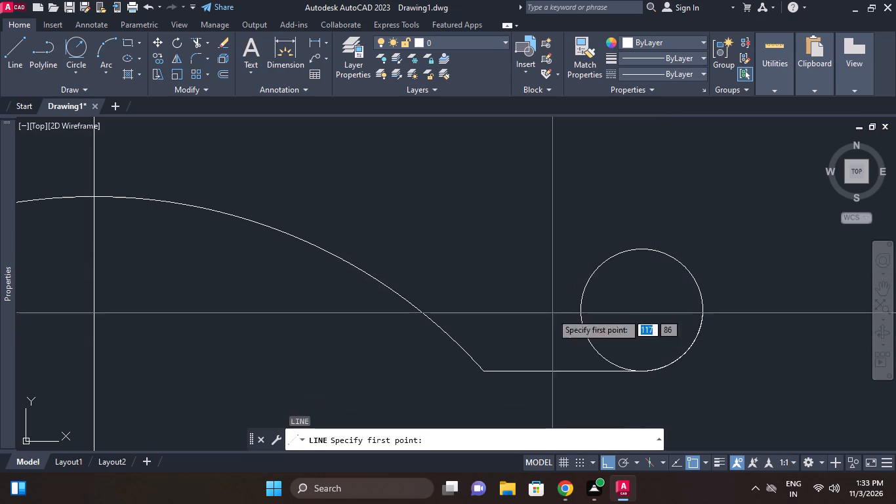
{"action": "left_click", "coordinate": [641, 309]}
{"action": "left_click", "coordinate": [792, 310]}
{"action": "key", "text": "Escape"}
{"action": "key", "text": "space"}
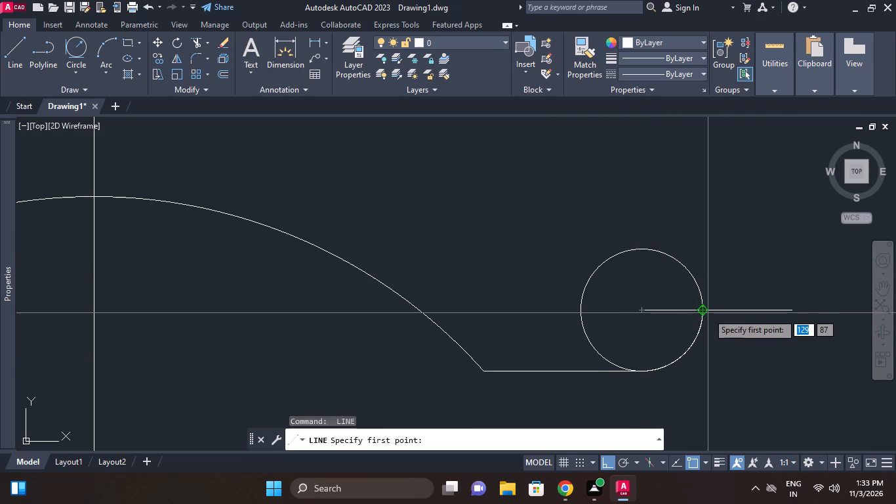
{"action": "left_click", "coordinate": [638, 315]}
{"action": "left_click", "coordinate": [641, 184]}
{"action": "key", "text": "Escape"}
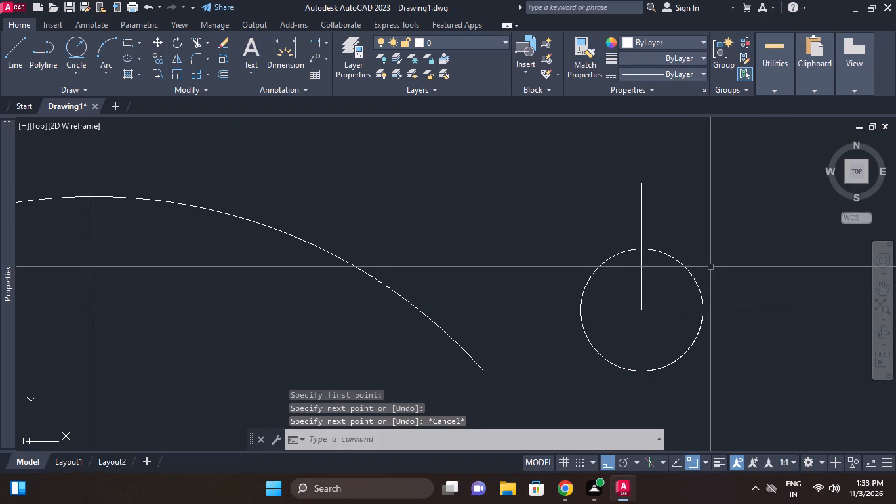
Offset the horizontal construction line upward by 6.
{"action": "type", "text": "o"}
{"action": "key", "text": "space"}
{"action": "key", "text": "6"}
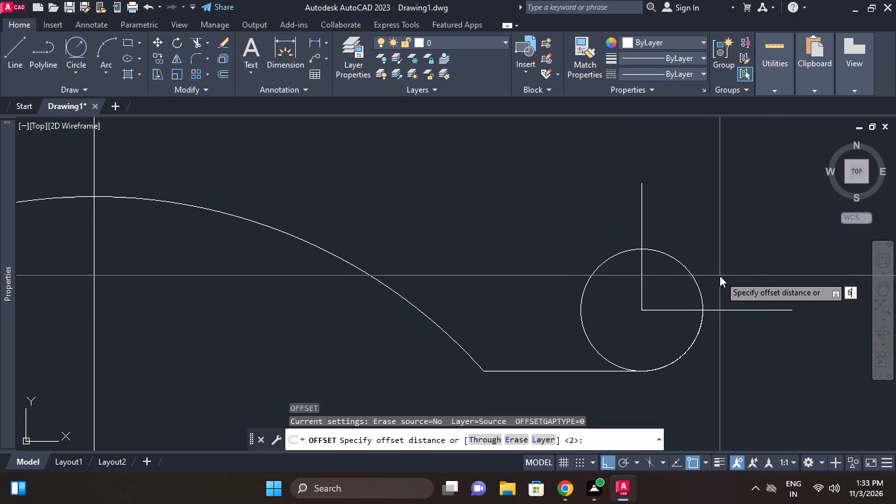
{"action": "key", "text": "Return"}
{"action": "left_click", "coordinate": [721, 310]}
{"action": "left_click", "coordinate": [729, 249]}
{"action": "right_click", "coordinate": [743, 234]}
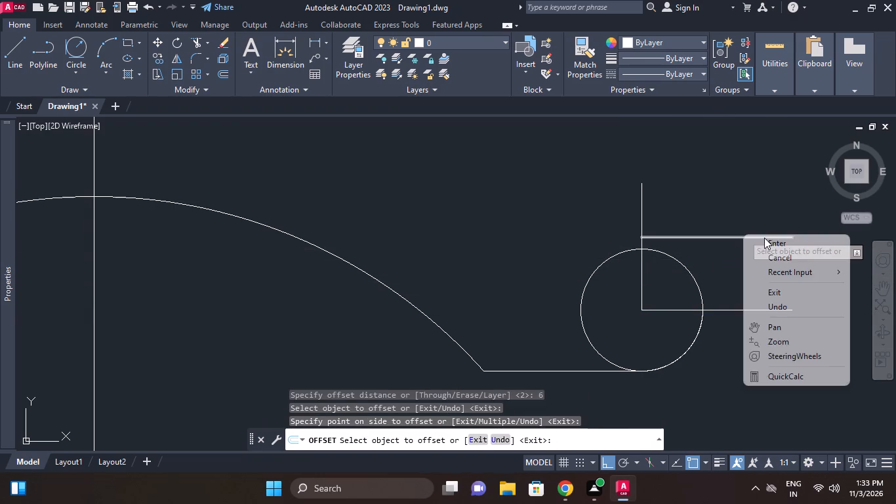
{"action": "left_click", "coordinate": [764, 238]}
Offset the vertical construction line by 1.65 toward the arm's outer end.
{"action": "key", "text": "space"}
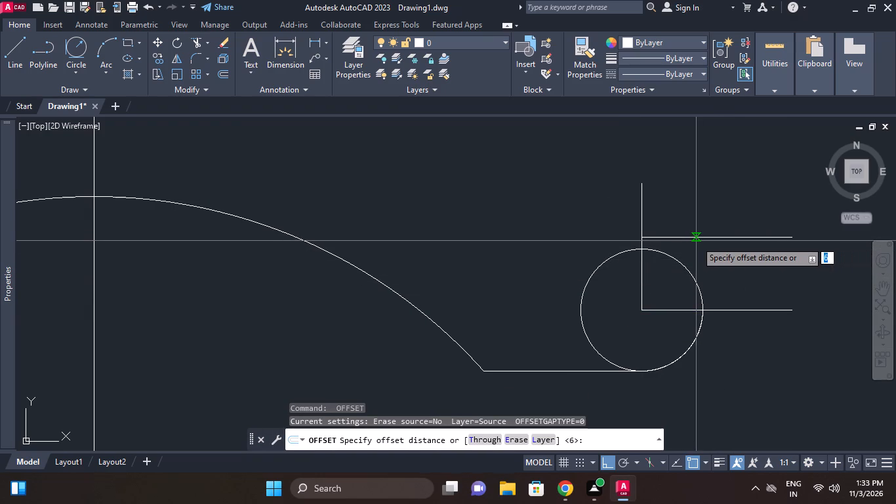
{"action": "type", "text": "1.65"}
{"action": "key", "text": "Return"}
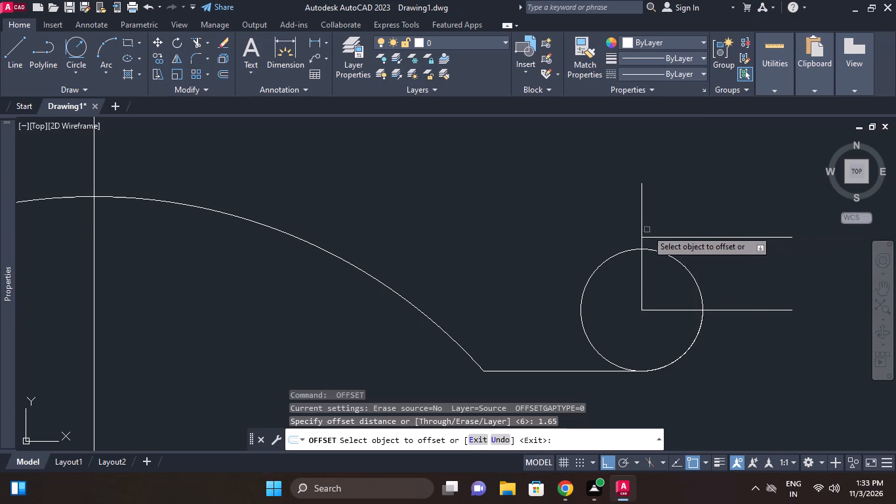
{"action": "left_click", "coordinate": [643, 219]}
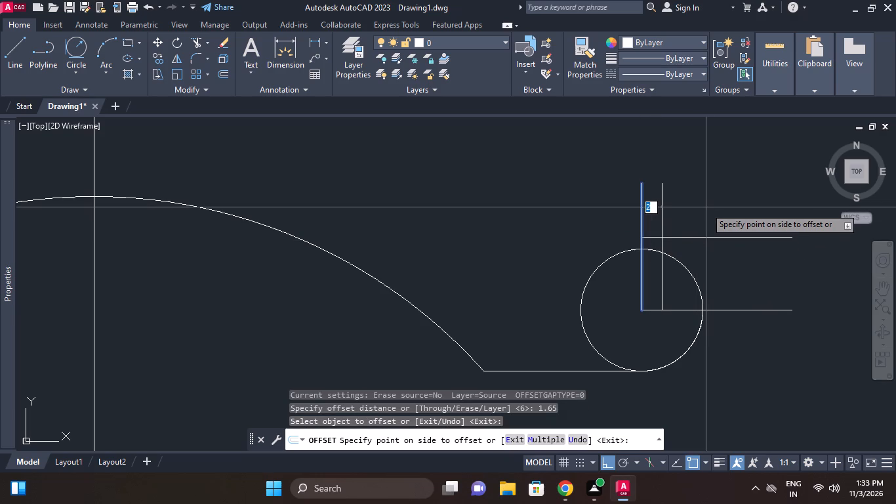
{"action": "left_click", "coordinate": [706, 207]}
{"action": "key", "text": "Escape"}
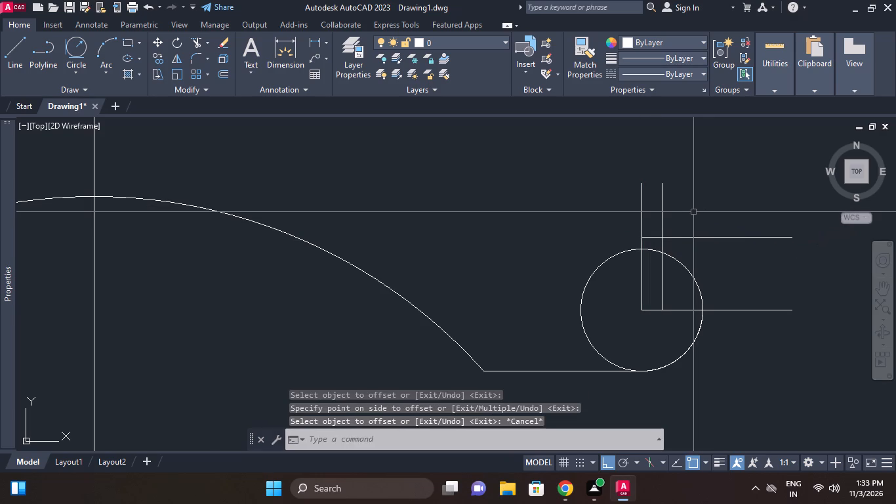
Draw a line from the intersection of the two offset lines tangent to the upper boss's outer circle.
{"action": "key", "text": "l"}
{"action": "key", "text": "space"}
{"action": "left_click", "coordinate": [659, 238]}
{"action": "middle_click_drag", "start_coordinate": [476, 156], "coordinate": [674, 280]}
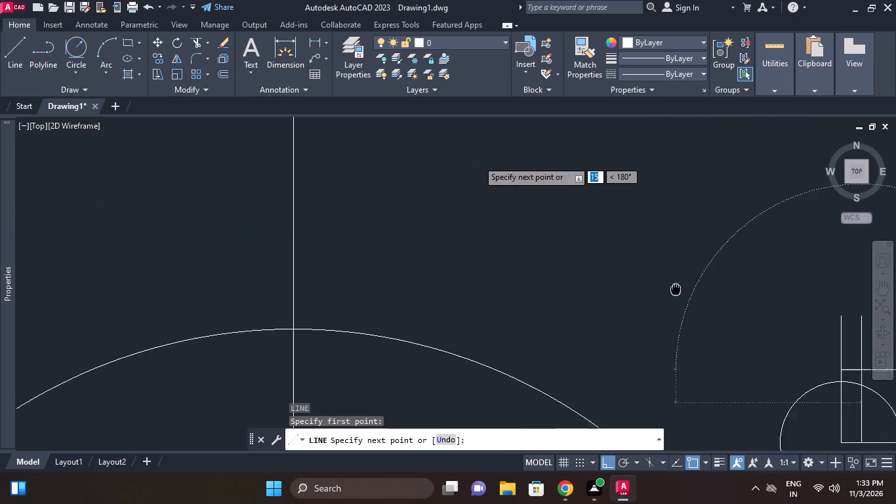
{"action": "middle_click_drag", "start_coordinate": [674, 280], "coordinate": [665, 267]}
{"action": "scroll", "coordinate": [484, 208], "scroll_direction": "down", "scroll_amount": 3}
{"action": "middle_click_drag", "start_coordinate": [484, 211], "coordinate": [500, 240]}
{"action": "middle_click_drag", "start_coordinate": [342, 172], "coordinate": [396, 247]}
{"action": "scroll", "coordinate": [358, 205], "scroll_direction": "down", "scroll_amount": 1}
{"action": "scroll", "coordinate": [336, 224], "scroll_direction": "up", "scroll_amount": 2}
{"action": "right_click", "coordinate": [383, 218], "text": "ctrl"}
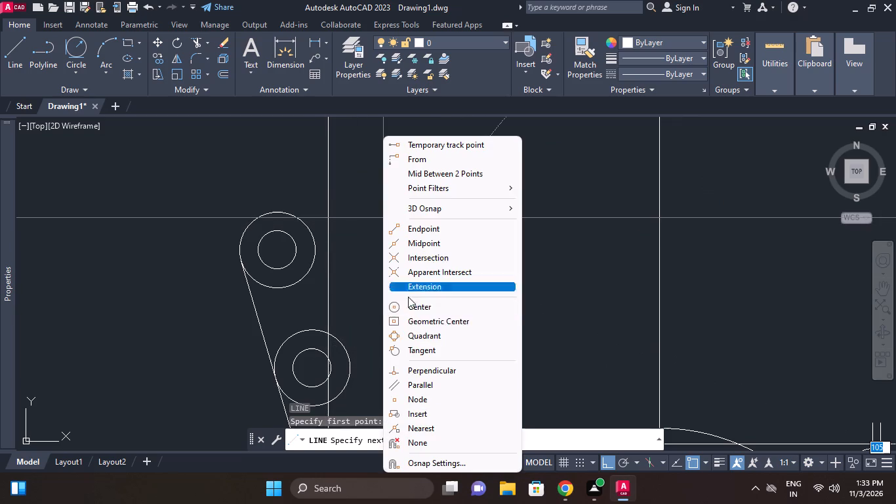
{"action": "left_click", "coordinate": [421, 350]}
{"action": "left_click", "coordinate": [299, 222]}
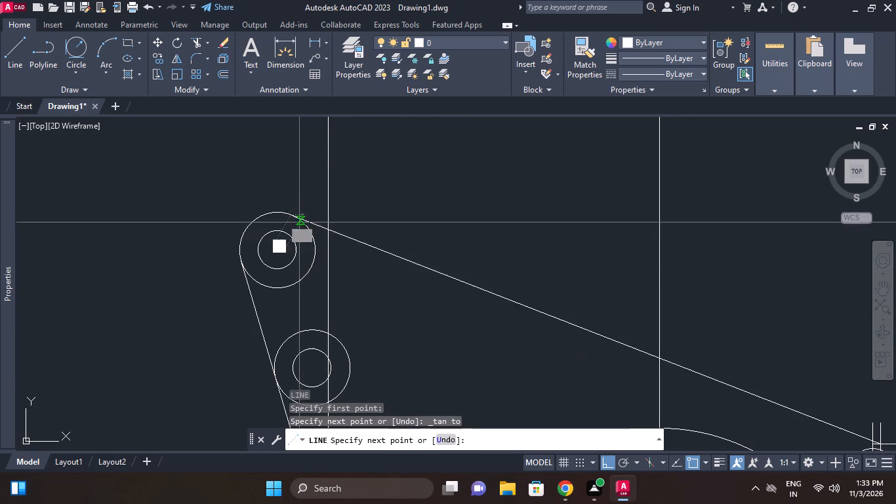
{"action": "right_click", "coordinate": [404, 197]}
{"action": "left_click", "coordinate": [457, 218]}
{"action": "key", "text": "Escape"}
Draw a short line from the long tangent line's lower end tangent to the outer side of the end circle.
{"action": "scroll", "coordinate": [457, 214], "scroll_direction": "down", "scroll_amount": 3}
{"action": "middle_click_drag", "start_coordinate": [457, 214], "coordinate": [422, 210]}
{"action": "scroll", "coordinate": [509, 259], "scroll_direction": "up", "scroll_amount": 5}
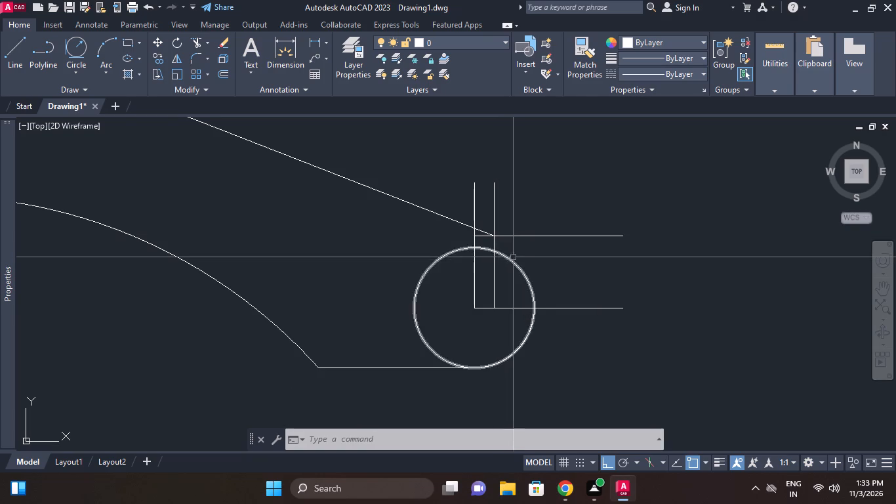
{"action": "middle_click_drag", "start_coordinate": [514, 250], "coordinate": [516, 236]}
{"action": "type", "text": "l"}
{"action": "key", "text": "space"}
{"action": "left_click", "coordinate": [497, 220]}
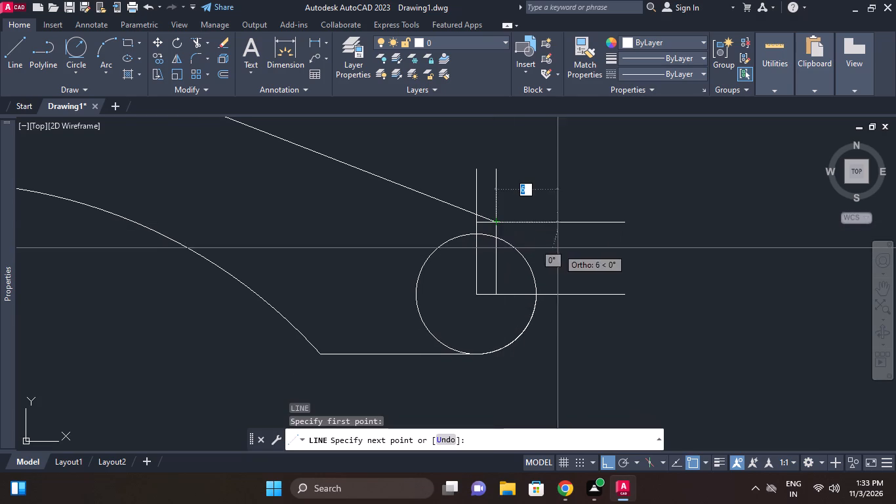
{"action": "right_click", "coordinate": [542, 241], "text": "ctrl"}
{"action": "left_click", "coordinate": [592, 353]}
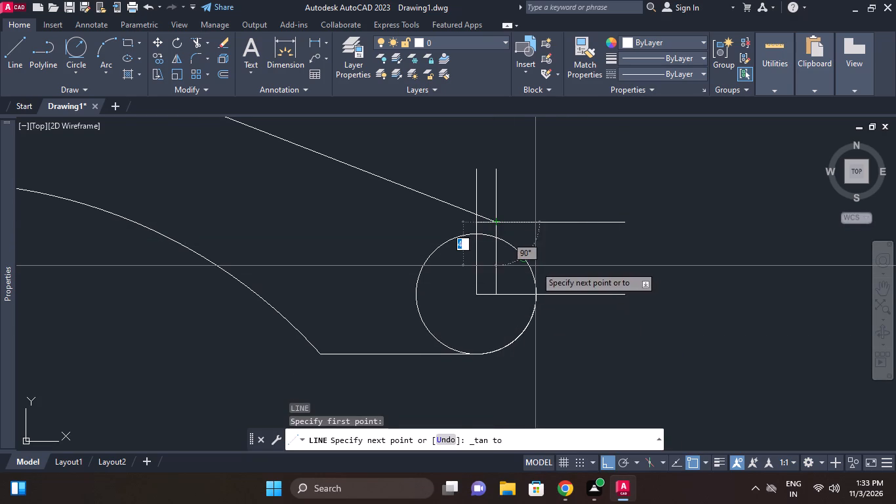
{"action": "left_click", "coordinate": [535, 266]}
{"action": "key", "text": "Escape"}
Erase the four horizontal and vertical construction lines around the end circle.
{"action": "scroll", "coordinate": [501, 239], "scroll_direction": "up", "scroll_amount": 1}
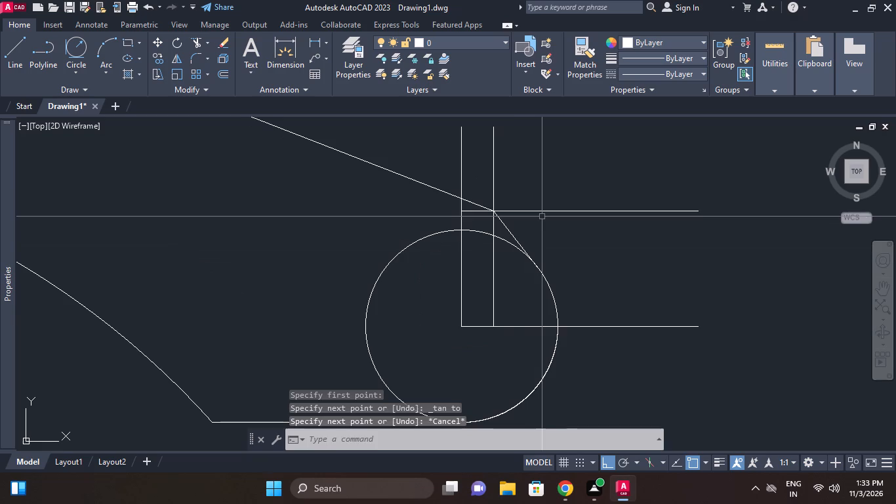
{"action": "left_click", "coordinate": [542, 217]}
{"action": "left_click", "coordinate": [524, 199]}
{"action": "key", "text": "e"}
{"action": "key", "text": "space"}
{"action": "left_click", "coordinate": [493, 180]}
{"action": "key", "text": "e"}
{"action": "key", "text": "space"}
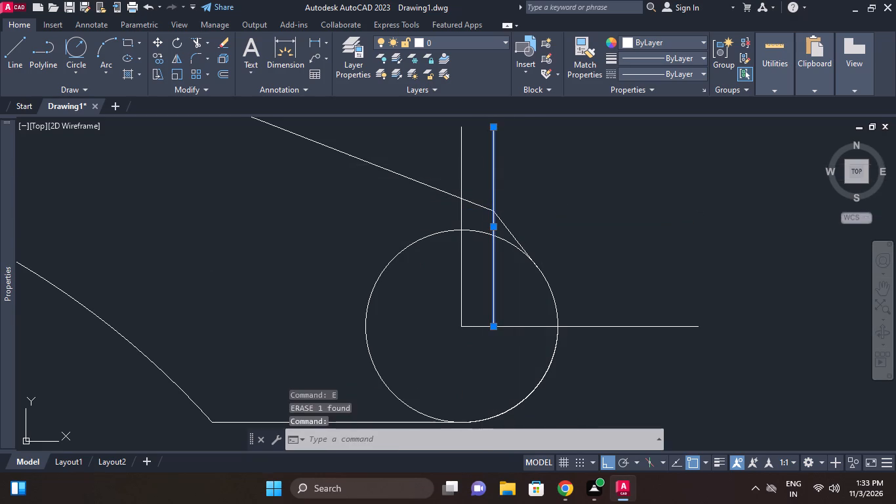
{"action": "left_click", "coordinate": [460, 156]}
{"action": "key", "text": "e"}
{"action": "key", "text": "space"}
{"action": "key", "text": "Escape"}
{"action": "left_click_drag", "start_coordinate": [598, 336], "coordinate": [590, 327]}
{"action": "left_click", "coordinate": [579, 306]}
{"action": "key", "text": "e"}
{"action": "key", "text": "space"}
{"action": "key", "text": "Escape"}
Trim the inner part of the end circle between the short tangent line and the arm's bottom edge.
{"action": "key", "text": "t"}
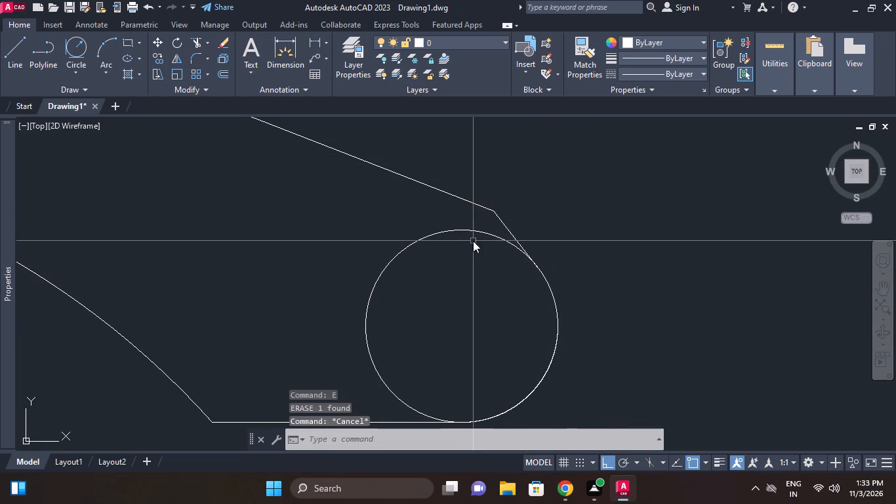
{"action": "key", "text": "r"}
{"action": "key", "text": "space"}
{"action": "key", "text": "space"}
{"action": "left_click", "coordinate": [464, 230]}
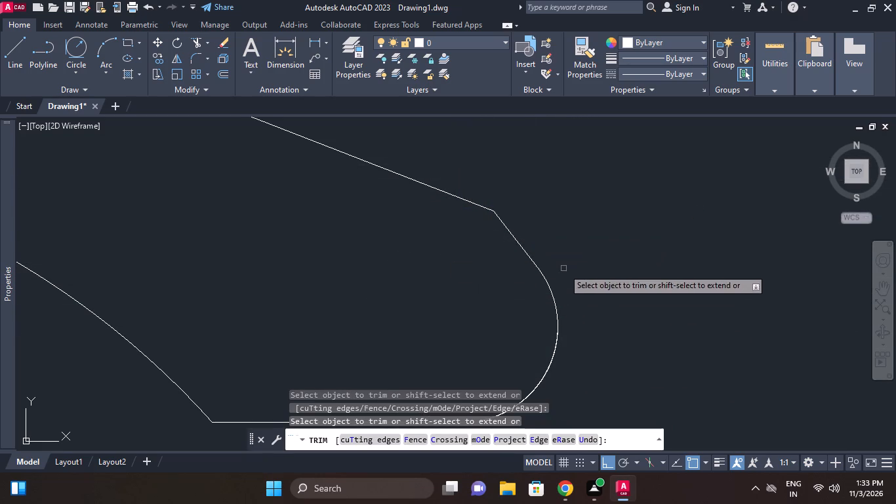
{"action": "key", "text": "Escape"}
Fillet the corner between the short tangent line and the long tangent line with radius 5.
{"action": "key", "text": "f"}
{"action": "key", "text": "space"}
{"action": "type", "text": "r"}
{"action": "key", "text": "space"}
{"action": "key", "text": "5"}
{"action": "key", "text": "space"}
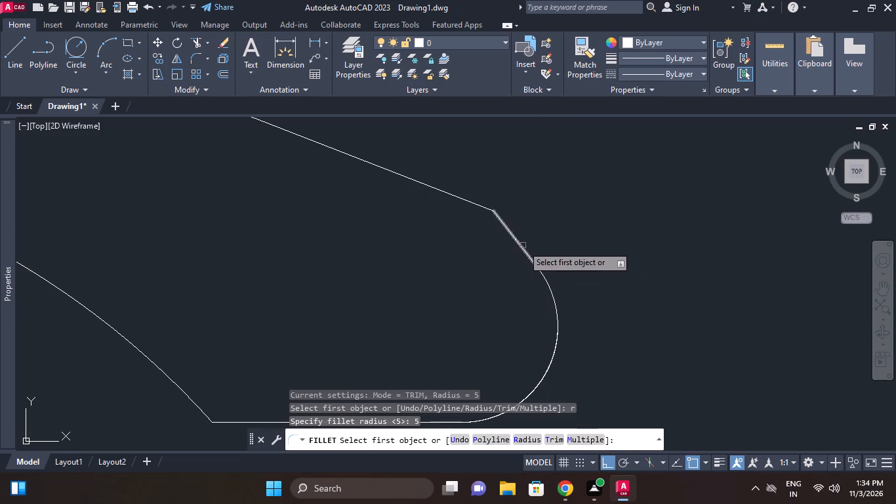
{"action": "left_click", "coordinate": [521, 245]}
{"action": "left_click", "coordinate": [464, 201]}
{"action": "key", "text": "Escape"}
Inspect the lever's overall outline and its rounded arm end.
{"action": "scroll", "coordinate": [600, 209], "scroll_direction": "down", "scroll_amount": 2}
{"action": "middle_click_drag", "start_coordinate": [603, 217], "coordinate": [609, 229]}
{"action": "scroll", "coordinate": [634, 280], "scroll_direction": "down", "scroll_amount": 3}
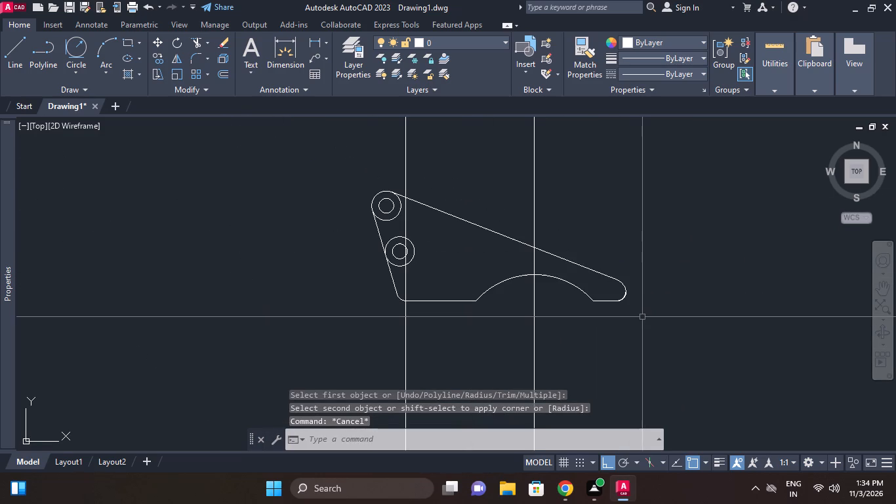
{"action": "scroll", "coordinate": [627, 313], "scroll_direction": "up", "scroll_amount": 3}
{"action": "scroll", "coordinate": [619, 234], "scroll_direction": "up", "scroll_amount": 3}
{"action": "scroll", "coordinate": [619, 234], "scroll_direction": "down", "scroll_amount": 4}
{"action": "middle_click_drag", "start_coordinate": [684, 240], "coordinate": [689, 272]}
{"action": "key", "text": "Escape"}
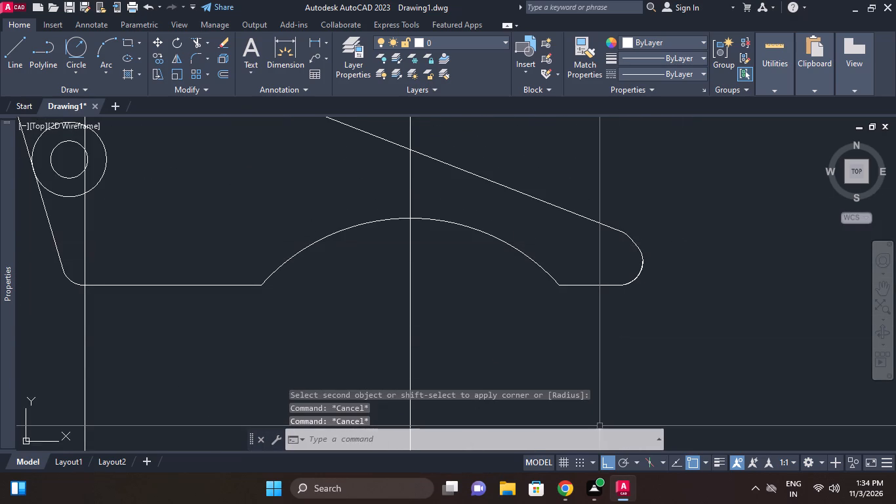
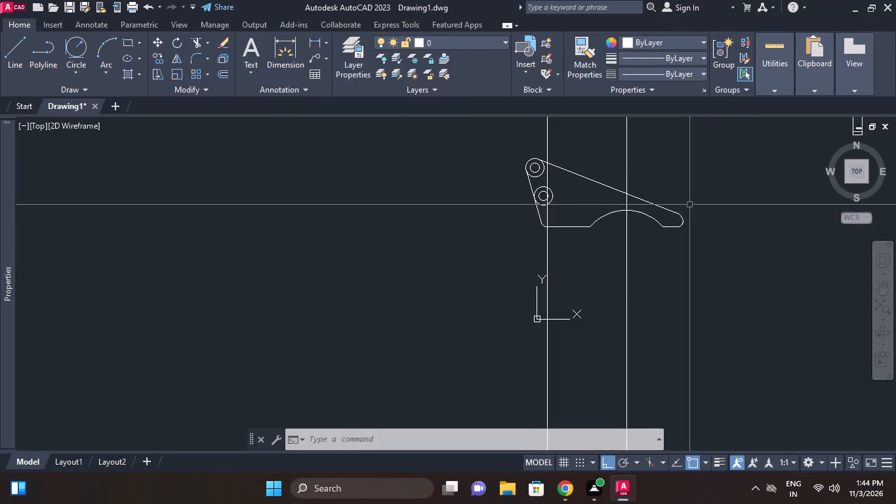
Erase the two vertical construction lines running through the lever's lower corner and its arc cutout.
{"action": "scroll", "coordinate": [531, 165], "scroll_direction": "up", "scroll_amount": 2}
{"action": "right_click", "coordinate": [623, 163]}
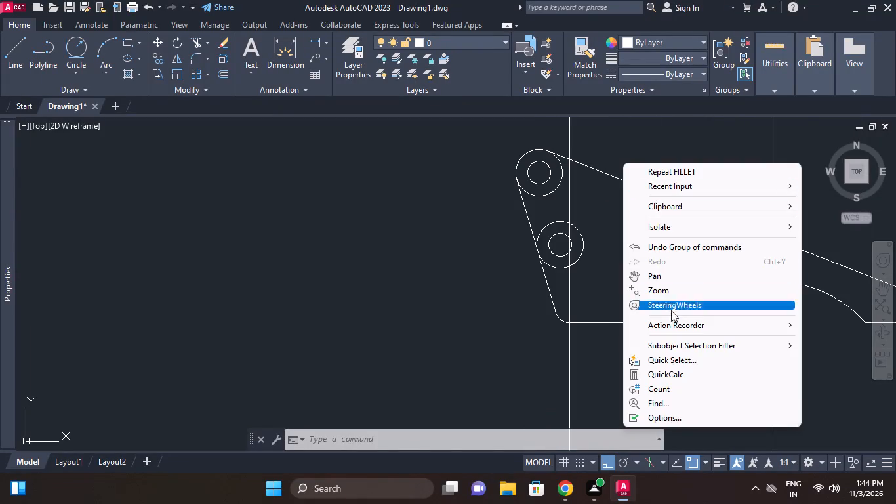
{"action": "left_click", "coordinate": [807, 411]}
{"action": "left_click", "coordinate": [792, 376]}
{"action": "scroll", "coordinate": [800, 351], "scroll_direction": "down", "scroll_amount": 1}
{"action": "middle_click_drag", "start_coordinate": [800, 351], "coordinate": [714, 347]}
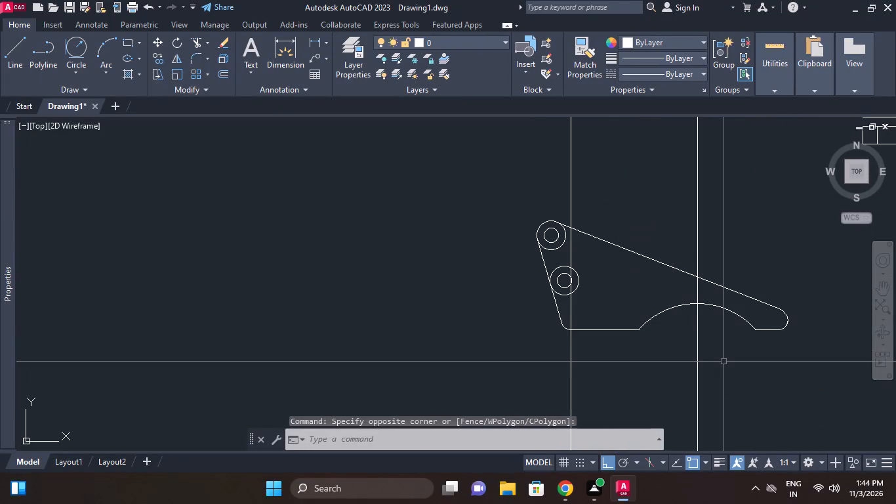
{"action": "left_click_drag", "start_coordinate": [725, 362], "coordinate": [719, 362]}
{"action": "left_click", "coordinate": [669, 352]}
{"action": "right_click", "coordinate": [720, 226]}
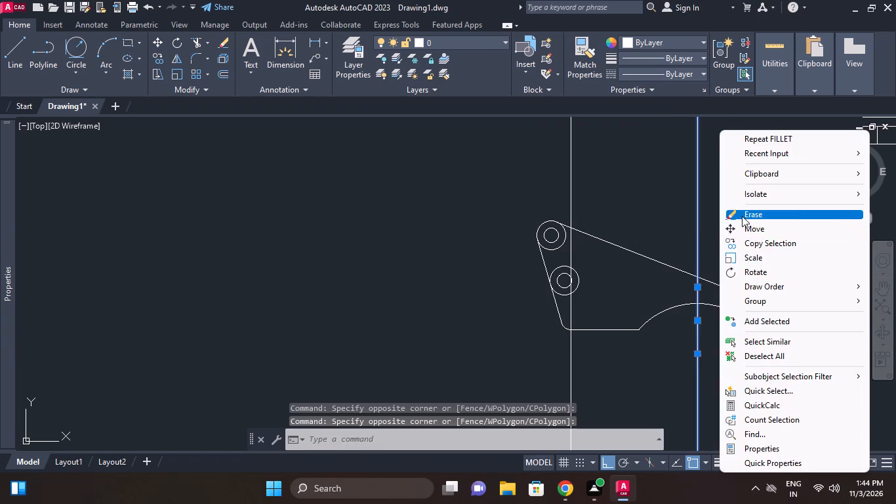
{"action": "left_click", "coordinate": [742, 216]}
{"action": "left_click", "coordinate": [569, 313]}
{"action": "right_click", "coordinate": [640, 223]}
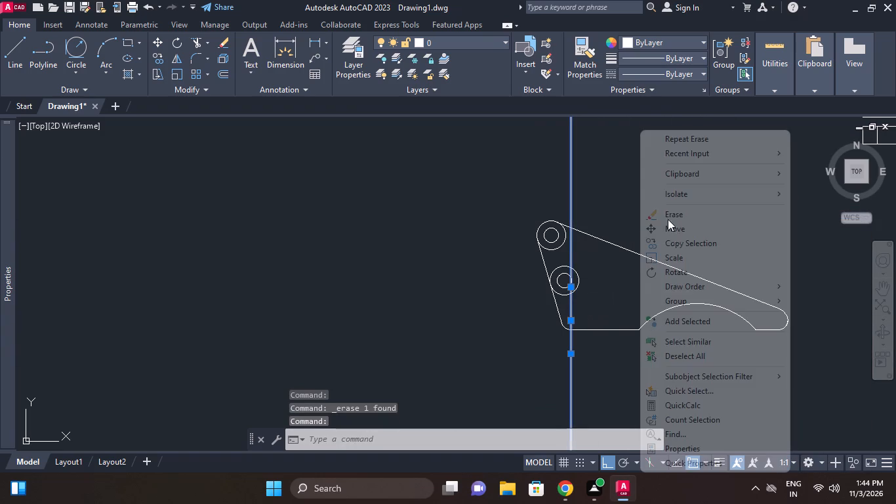
{"action": "left_click", "coordinate": [667, 215]}
Trim the outer circle around the lever's upper hole to leave only the rounded corner, and try trimming the lower outer circle.
{"action": "left_click", "coordinate": [195, 45]}
{"action": "right_click", "coordinate": [271, 196]}
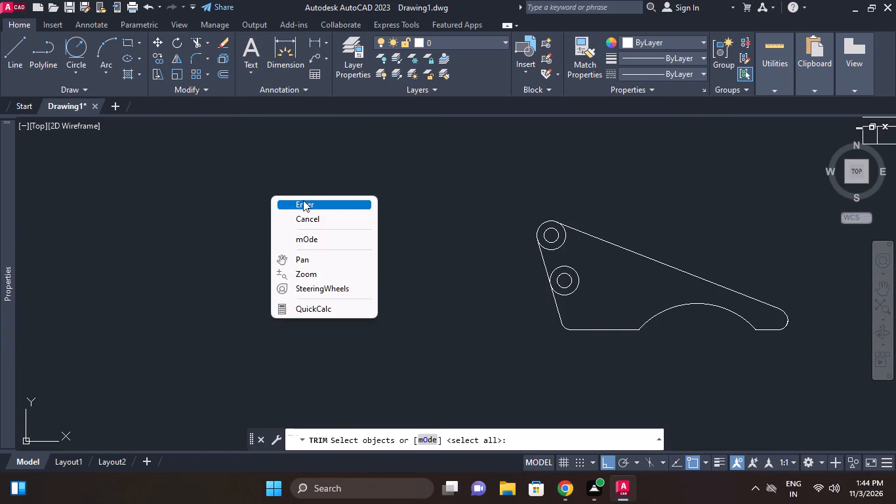
{"action": "left_click", "coordinate": [315, 201]}
{"action": "left_click", "coordinate": [559, 251]}
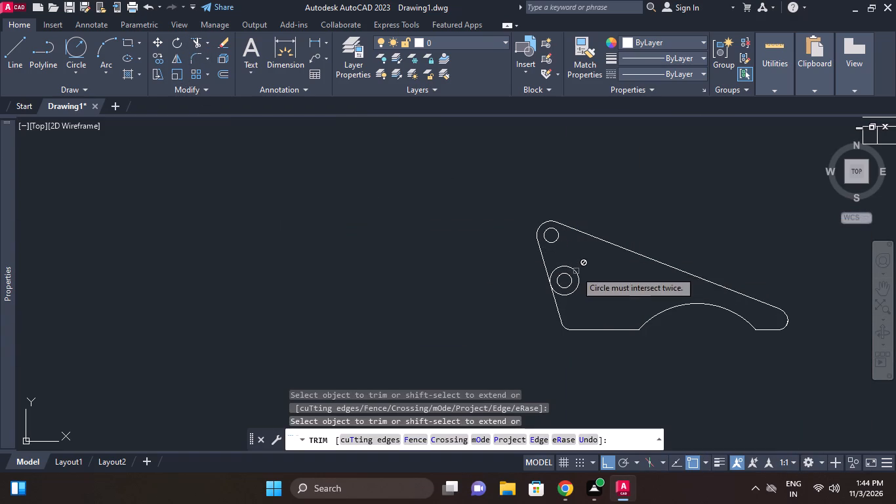
{"action": "left_click", "coordinate": [576, 271]}
{"action": "scroll", "coordinate": [574, 265], "scroll_direction": "up", "scroll_amount": 2}
{"action": "left_click", "coordinate": [575, 275]}
{"action": "right_click", "coordinate": [577, 255]}
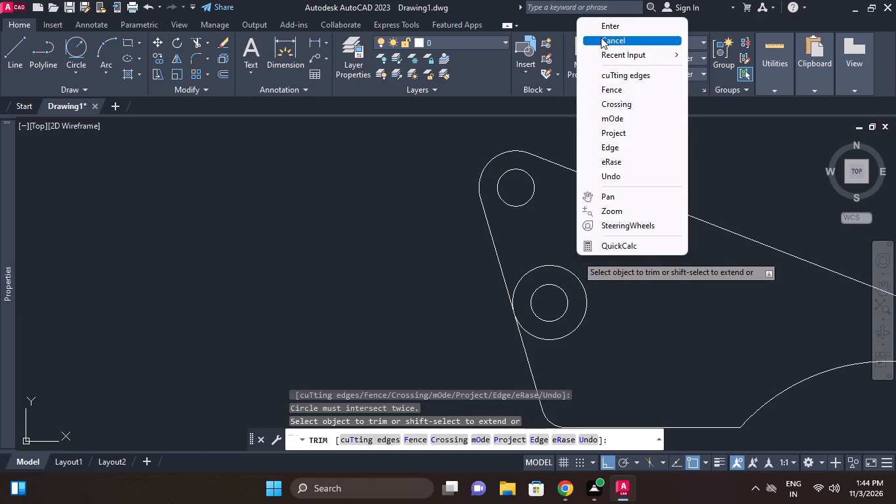
{"action": "left_click", "coordinate": [601, 41]}
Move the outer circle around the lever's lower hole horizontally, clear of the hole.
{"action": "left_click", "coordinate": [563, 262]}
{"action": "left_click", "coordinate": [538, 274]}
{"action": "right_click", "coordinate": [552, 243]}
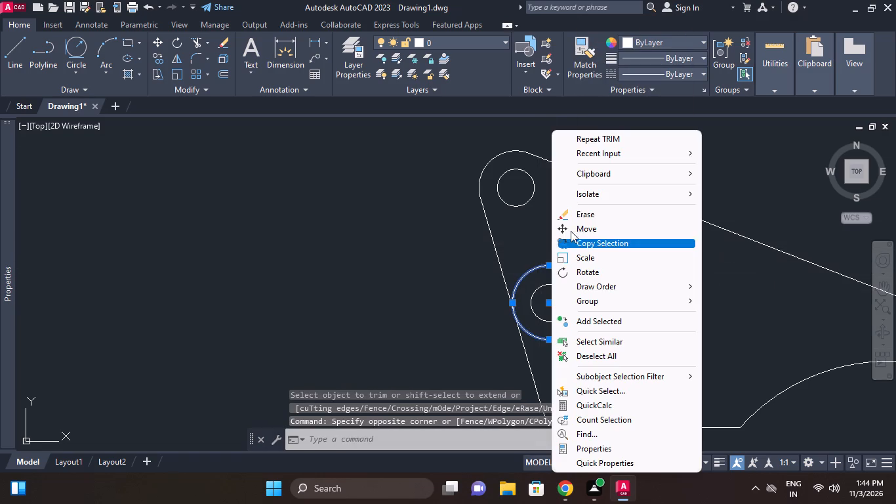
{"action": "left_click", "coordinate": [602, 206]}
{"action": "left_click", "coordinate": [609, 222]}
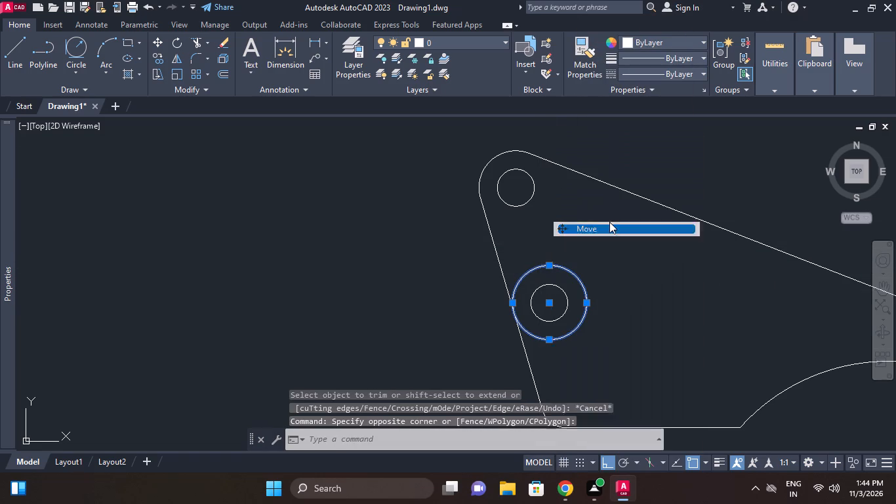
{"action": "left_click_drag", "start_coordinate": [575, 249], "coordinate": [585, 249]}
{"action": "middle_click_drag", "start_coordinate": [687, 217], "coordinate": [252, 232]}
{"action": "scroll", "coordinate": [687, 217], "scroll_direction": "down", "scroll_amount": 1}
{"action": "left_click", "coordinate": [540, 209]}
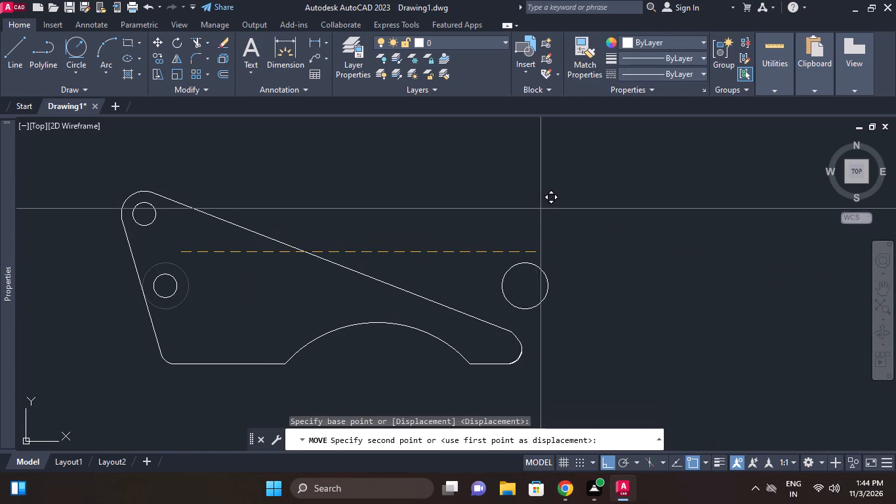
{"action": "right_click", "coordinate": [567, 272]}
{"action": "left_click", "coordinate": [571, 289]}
Erase the displaced outer circle beside the lever's arm end.
{"action": "left_click", "coordinate": [535, 280]}
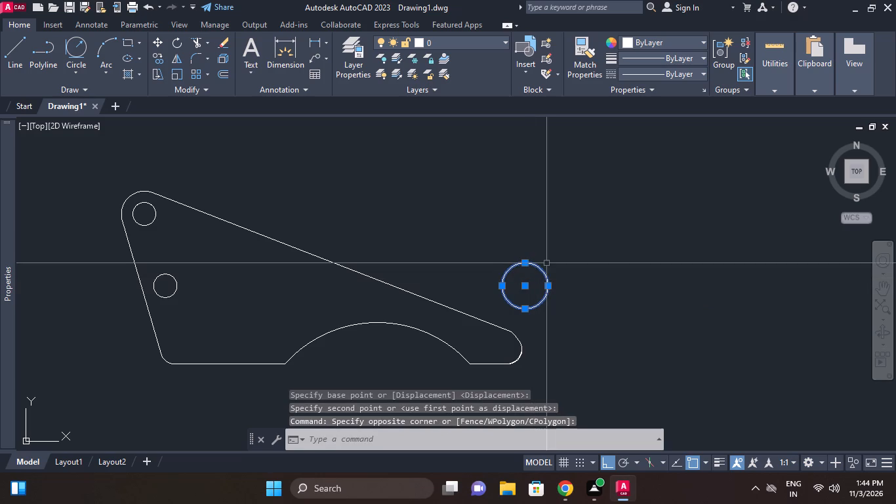
{"action": "right_click", "coordinate": [546, 263]}
{"action": "left_click", "coordinate": [585, 220]}
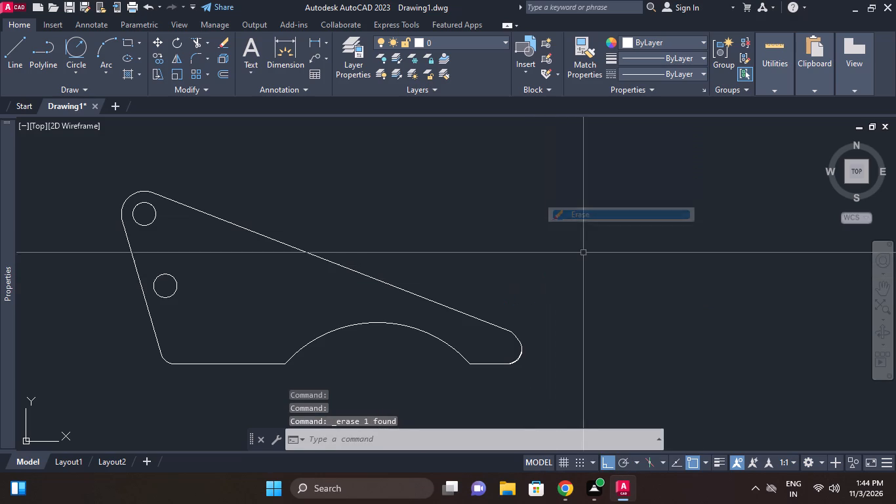
Draw two vertical construction lines through the lever's leftmost point and the outermost point of its rounded arm end.
{"action": "scroll", "coordinate": [556, 285], "scroll_direction": "down", "scroll_amount": 2}
{"action": "middle_click", "coordinate": [556, 286]}
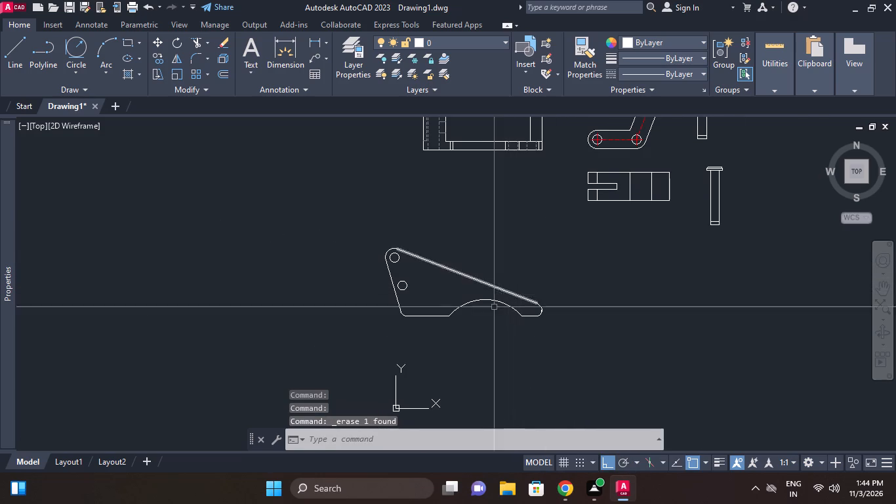
{"action": "middle_click_drag", "start_coordinate": [484, 325], "coordinate": [485, 316]}
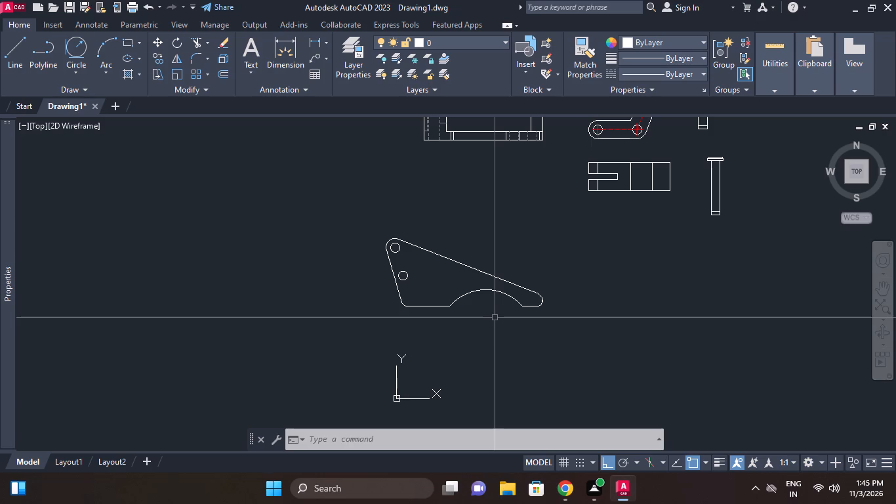
{"action": "right_click", "coordinate": [533, 297]}
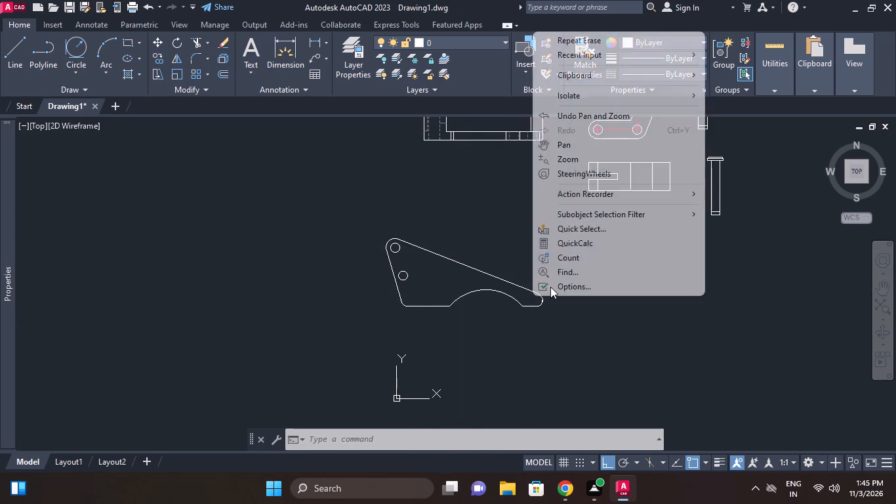
{"action": "left_click", "coordinate": [573, 56]}
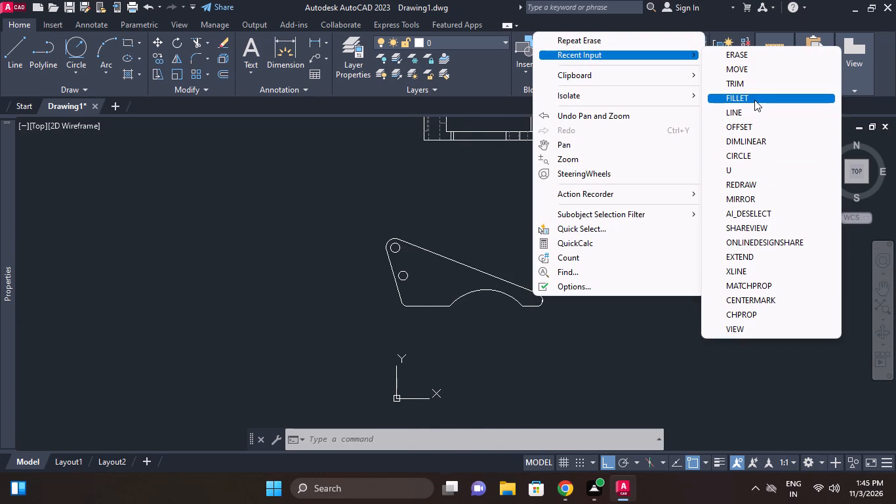
{"action": "left_click", "coordinate": [758, 268]}
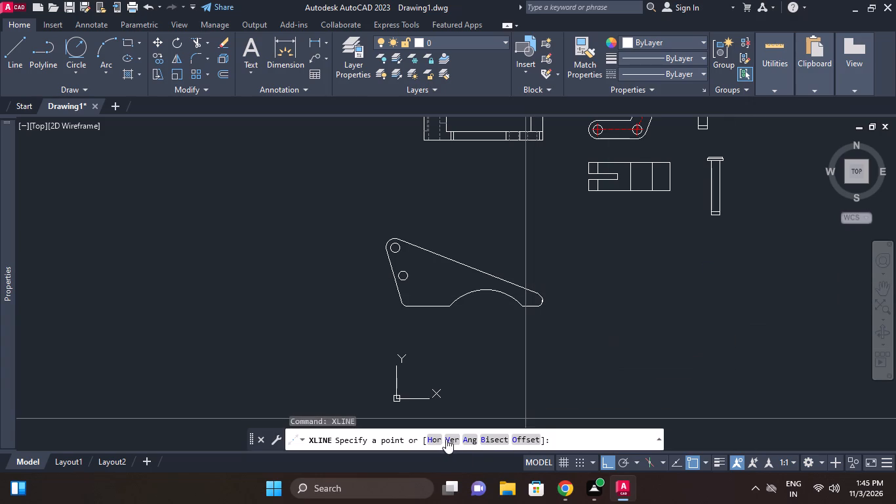
{"action": "left_click", "coordinate": [446, 439]}
{"action": "scroll", "coordinate": [380, 241], "scroll_direction": "up", "scroll_amount": 4}
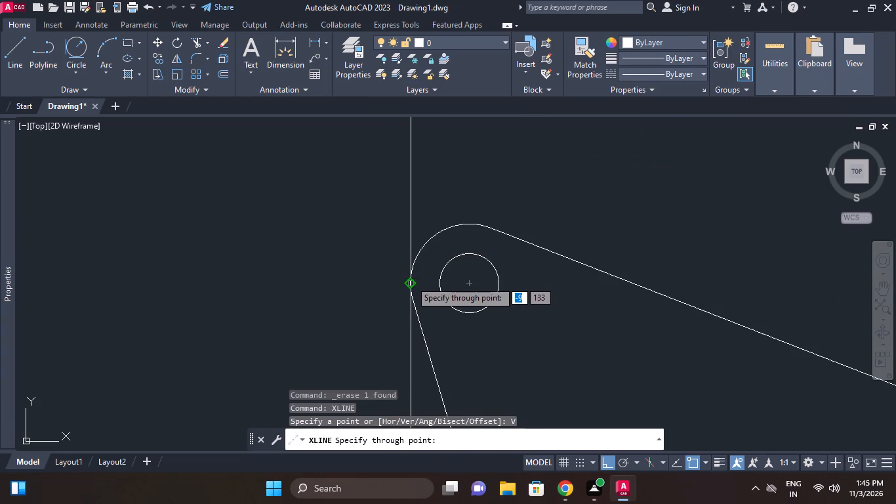
{"action": "left_click", "coordinate": [411, 281]}
{"action": "scroll", "coordinate": [504, 314], "scroll_direction": "down", "scroll_amount": 4}
{"action": "middle_click_drag", "start_coordinate": [499, 308], "coordinate": [439, 232]}
{"action": "scroll", "coordinate": [587, 284], "scroll_direction": "up", "scroll_amount": 2}
{"action": "left_click", "coordinate": [577, 279]}
{"action": "right_click", "coordinate": [630, 256]}
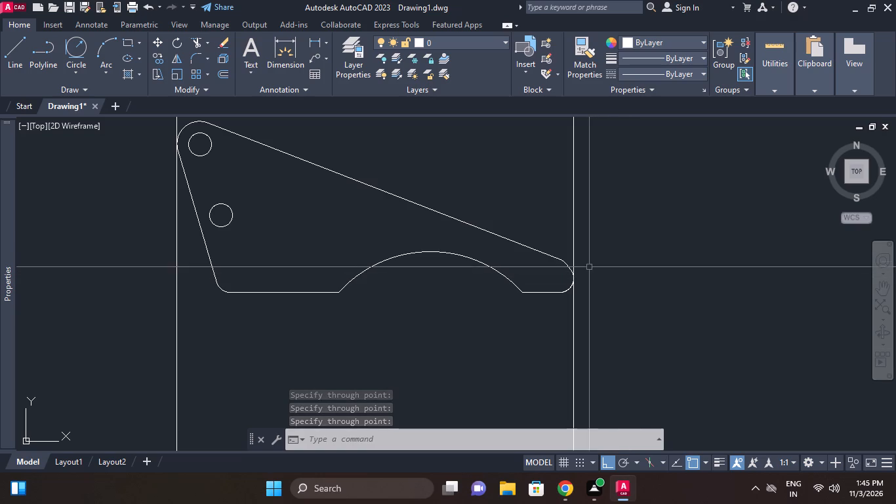
Draw a horizontal line just below the lever, extending past both vertical construction lines.
{"action": "left_click", "coordinate": [9, 47]}
{"action": "middle_click_drag", "start_coordinate": [258, 261], "coordinate": [268, 201]}
{"action": "scroll", "coordinate": [263, 217], "scroll_direction": "down", "scroll_amount": 1}
{"action": "middle_click_drag", "start_coordinate": [277, 218], "coordinate": [314, 163]}
{"action": "middle_click_drag", "start_coordinate": [295, 234], "coordinate": [314, 178]}
{"action": "scroll", "coordinate": [293, 229], "scroll_direction": "down", "scroll_amount": 1}
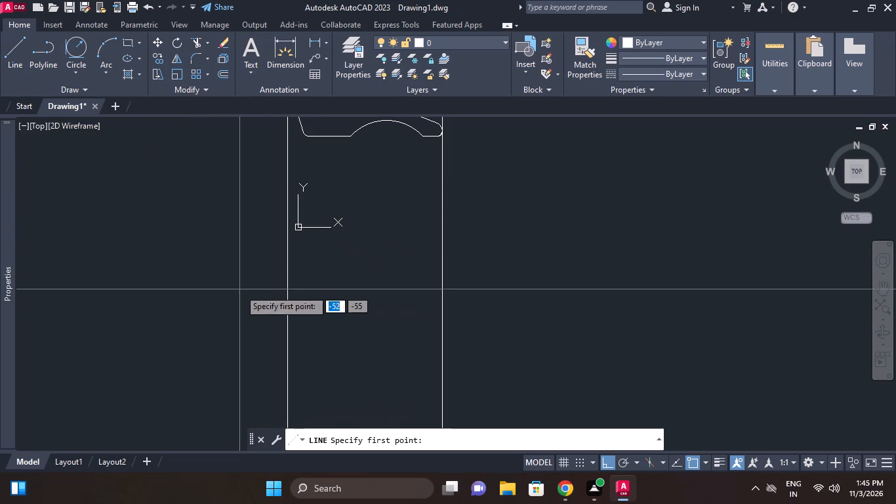
{"action": "middle_click_drag", "start_coordinate": [262, 194], "coordinate": [270, 283]}
{"action": "left_click", "coordinate": [254, 240]}
{"action": "left_click", "coordinate": [529, 253]}
{"action": "right_click", "coordinate": [529, 248]}
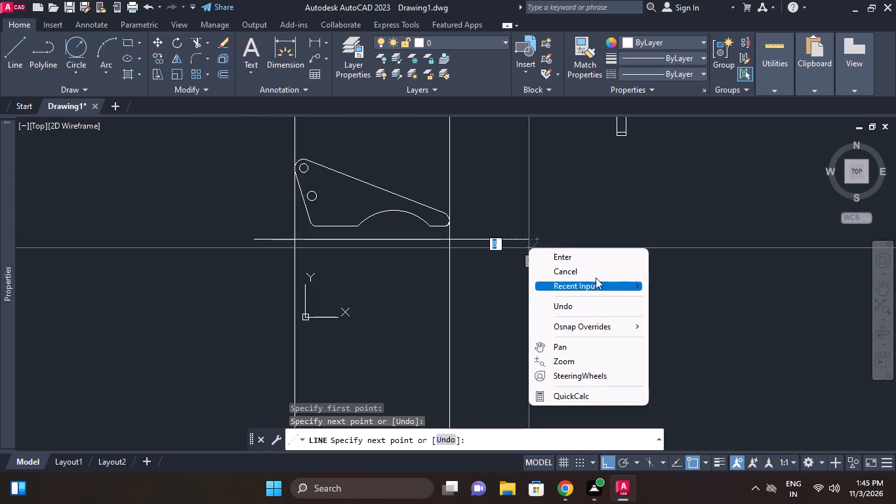
{"action": "left_click", "coordinate": [586, 274]}
Move all the part views and construction lines straight up, away from the origin.
{"action": "scroll", "coordinate": [584, 270], "scroll_direction": "down", "scroll_amount": 3}
{"action": "middle_click_drag", "start_coordinate": [584, 280], "coordinate": [577, 310]}
{"action": "left_click_drag", "start_coordinate": [640, 316], "coordinate": [628, 308]}
{"action": "left_click", "coordinate": [373, 138]}
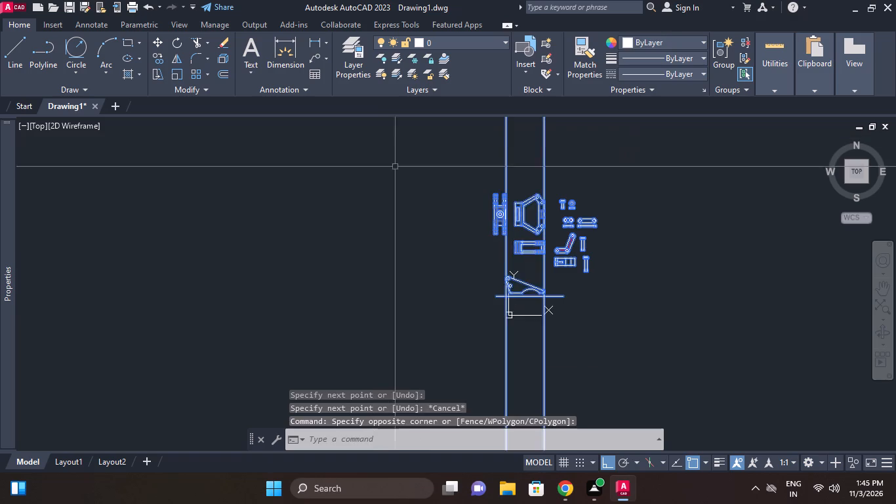
{"action": "right_click", "coordinate": [395, 167]}
{"action": "left_click", "coordinate": [432, 251]}
{"action": "left_click", "coordinate": [640, 278]}
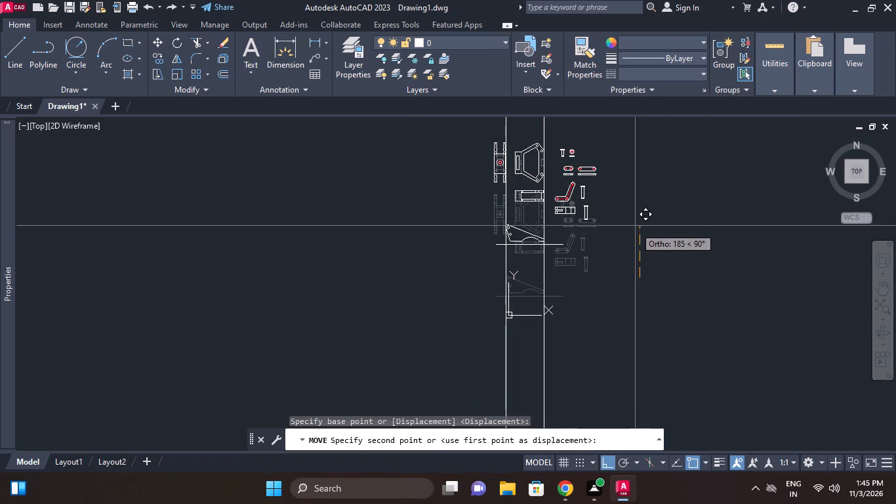
{"action": "left_click", "coordinate": [635, 216]}
Offset the horizontal line below the lever downward by 40.
{"action": "scroll", "coordinate": [526, 215], "scroll_direction": "up", "scroll_amount": 2}
{"action": "middle_click_drag", "start_coordinate": [526, 215], "coordinate": [525, 280]}
{"action": "middle_click_drag", "start_coordinate": [550, 298], "coordinate": [550, 291]}
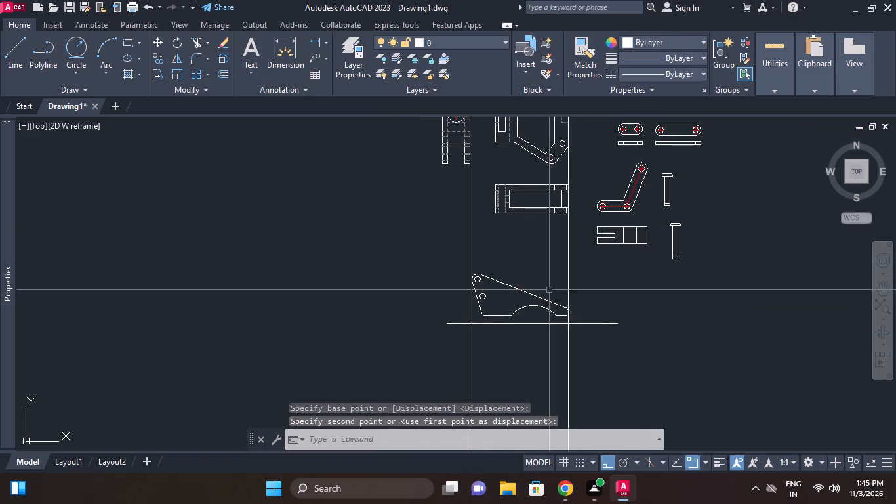
{"action": "left_click", "coordinate": [222, 70]}
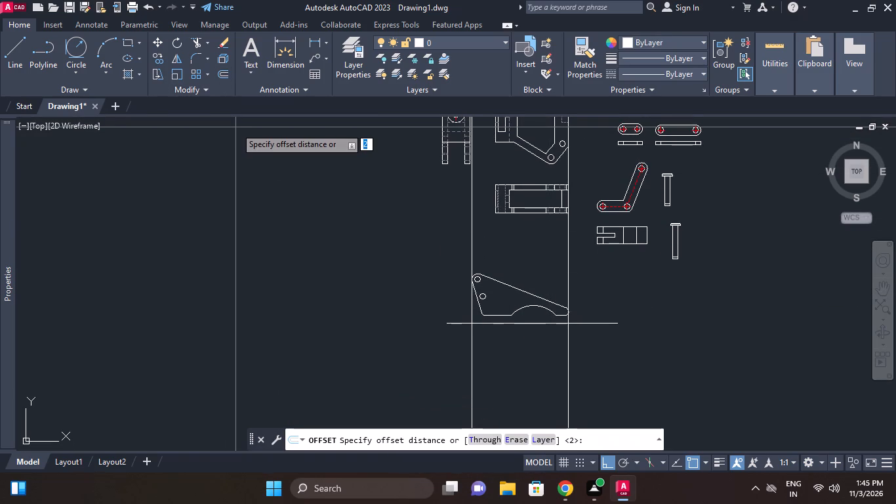
{"action": "type", "text": "40"}
{"action": "key", "text": "Return"}
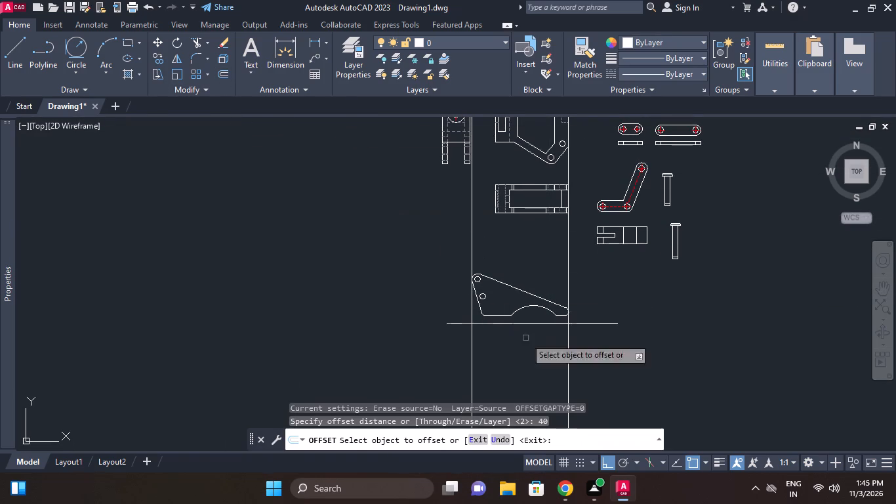
{"action": "left_click", "coordinate": [592, 322]}
{"action": "left_click", "coordinate": [587, 365]}
{"action": "right_click", "coordinate": [593, 303]}
{"action": "left_click", "coordinate": [615, 307]}
Move both horizontal lines straight down by about 23 to widen the gap below the lever.
{"action": "left_click", "coordinate": [621, 371]}
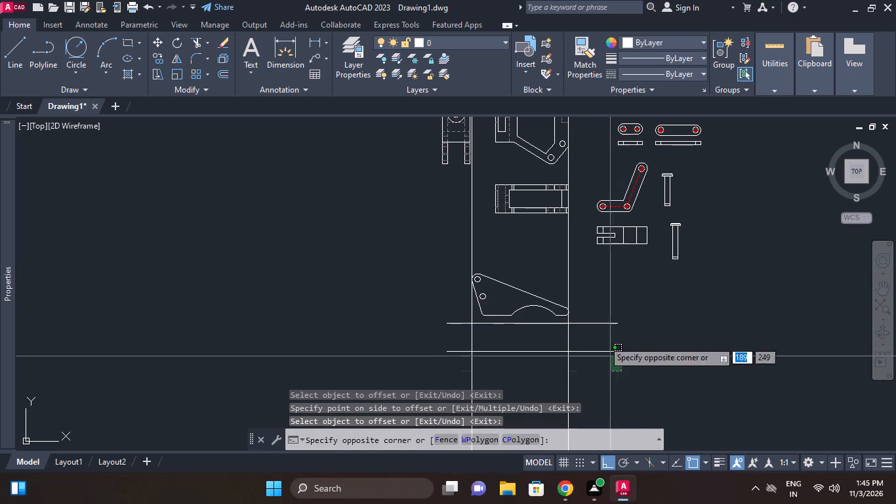
{"action": "left_click", "coordinate": [601, 321]}
{"action": "right_click", "coordinate": [601, 321]}
{"action": "left_click", "coordinate": [640, 249]}
{"action": "left_click", "coordinate": [646, 303]}
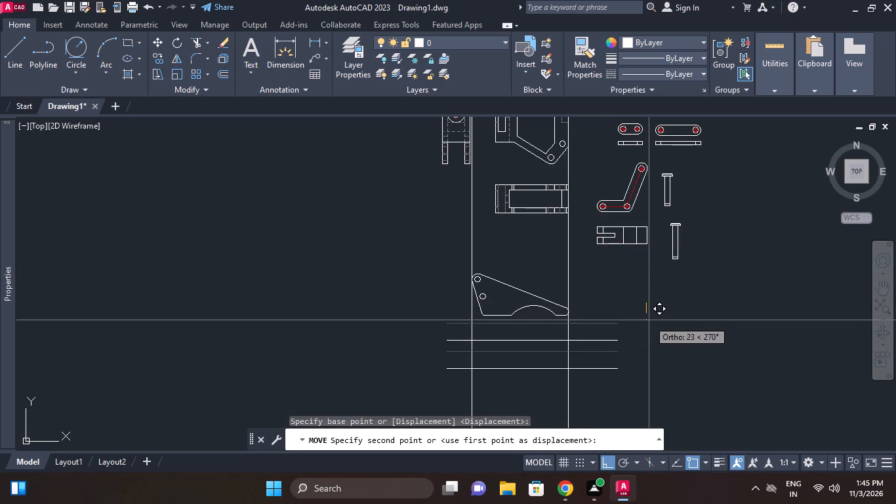
{"action": "left_click", "coordinate": [649, 320]}
Trim the ends of both horizontal lines that overhang the two vertical construction lines.
{"action": "left_click", "coordinate": [201, 41]}
{"action": "right_click", "coordinate": [177, 213]}
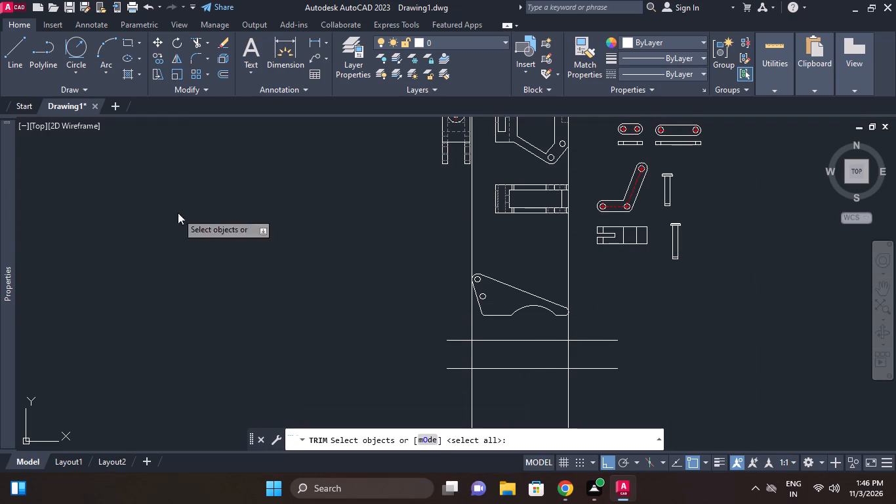
{"action": "left_click", "coordinate": [227, 216]}
{"action": "scroll", "coordinate": [440, 327], "scroll_direction": "up", "scroll_amount": 1}
{"action": "middle_click_drag", "start_coordinate": [438, 297], "coordinate": [436, 290]}
{"action": "scroll", "coordinate": [458, 352], "scroll_direction": "up", "scroll_amount": 1}
{"action": "left_click_drag", "start_coordinate": [457, 357], "coordinate": [457, 350]}
{"action": "left_click", "coordinate": [445, 301]}
{"action": "scroll", "coordinate": [433, 207], "scroll_direction": "down", "scroll_amount": 1}
{"action": "middle_click", "coordinate": [433, 207]}
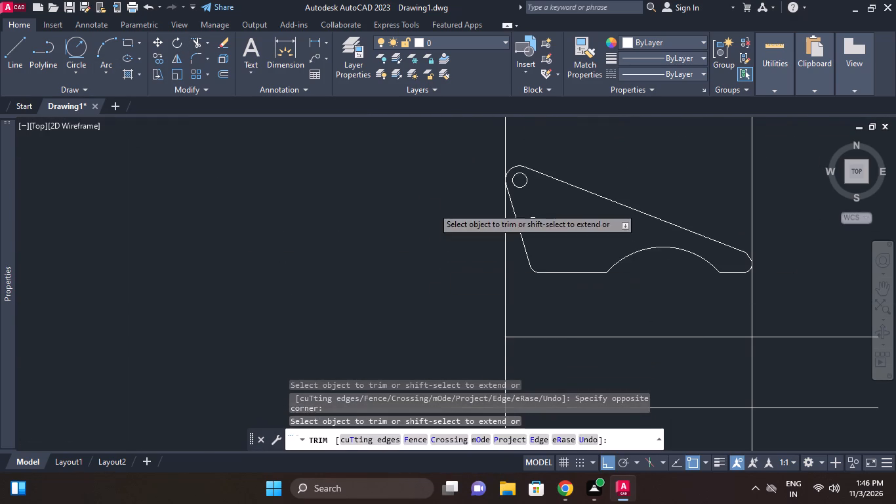
{"action": "left_click", "coordinate": [458, 331]}
{"action": "left_click", "coordinate": [651, 334]}
{"action": "left_click", "coordinate": [647, 293]}
{"action": "left_click", "coordinate": [647, 279]}
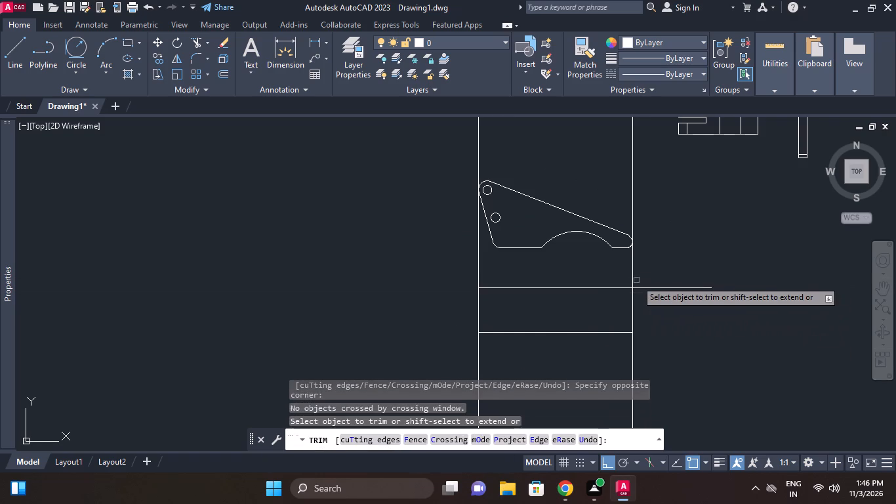
{"action": "left_click", "coordinate": [668, 285]}
{"action": "left_click", "coordinate": [655, 292]}
Trim the vertical construction lines between the lever and the upper horizontal line and below the lower one, leaving a closed rectangle.
{"action": "left_click", "coordinate": [645, 279]}
{"action": "left_click", "coordinate": [628, 272]}
{"action": "left_click", "coordinate": [588, 276]}
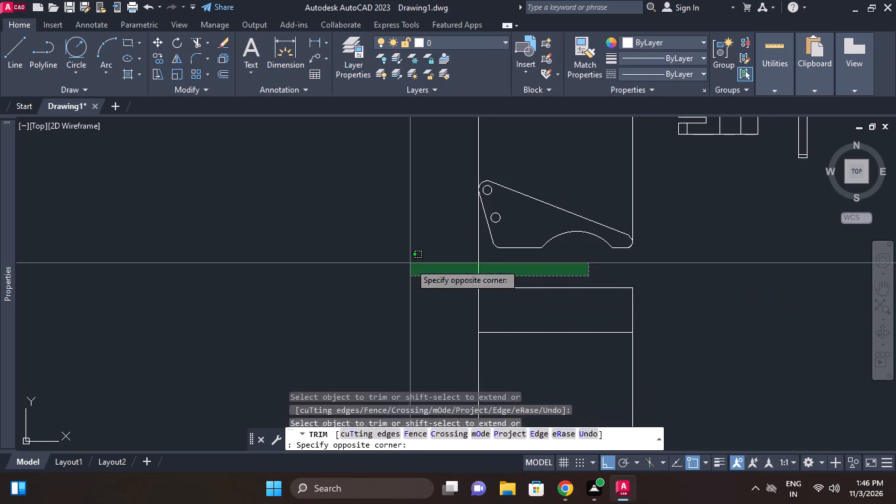
{"action": "left_click", "coordinate": [409, 263]}
{"action": "left_click", "coordinate": [451, 343]}
{"action": "left_click", "coordinate": [519, 354]}
{"action": "left_click", "coordinate": [590, 360]}
{"action": "left_click", "coordinate": [660, 351]}
{"action": "right_click", "coordinate": [660, 283]}
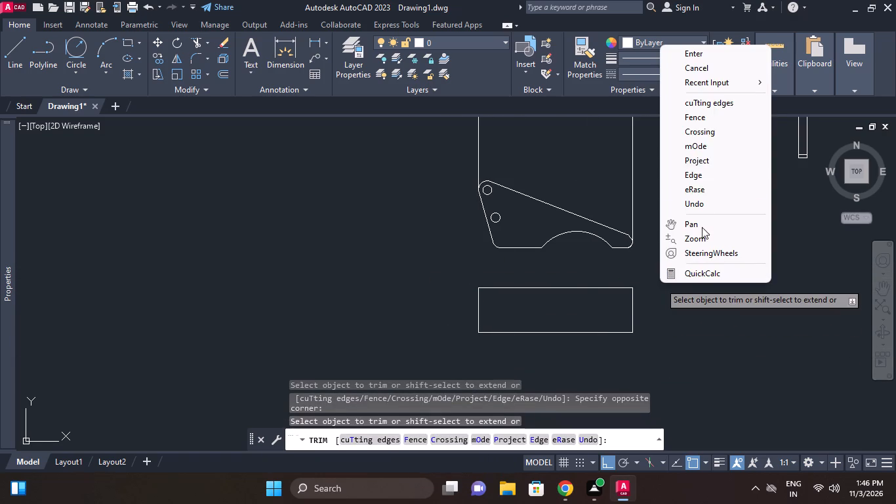
{"action": "left_click", "coordinate": [699, 69]}
Erase the two remaining vertical construction lines above the lever.
{"action": "middle_click_drag", "start_coordinate": [499, 319], "coordinate": [514, 400]}
{"action": "left_click", "coordinate": [512, 222]}
{"action": "left_click", "coordinate": [470, 222]}
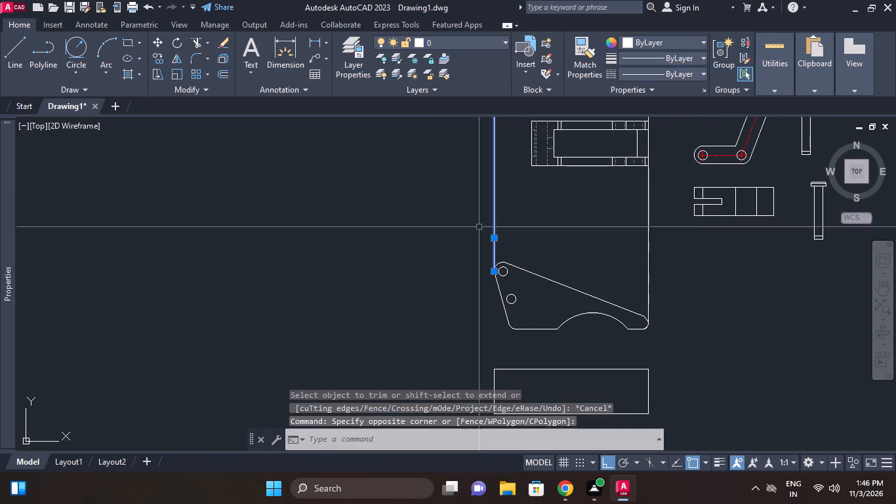
{"action": "left_click", "coordinate": [648, 261]}
{"action": "right_click", "coordinate": [591, 216]}
{"action": "left_click", "coordinate": [630, 231]}
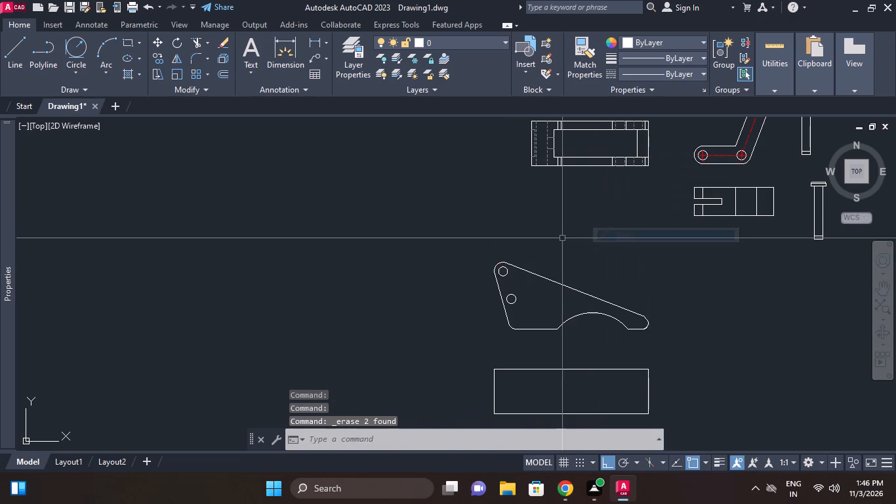
Offset the left edge of the rectangle below the lever 25 inward.
{"action": "scroll", "coordinate": [561, 238], "scroll_direction": "down", "scroll_amount": 1}
{"action": "middle_click_drag", "start_coordinate": [560, 238], "coordinate": [554, 227]}
{"action": "middle_click_drag", "start_coordinate": [546, 308], "coordinate": [550, 293]}
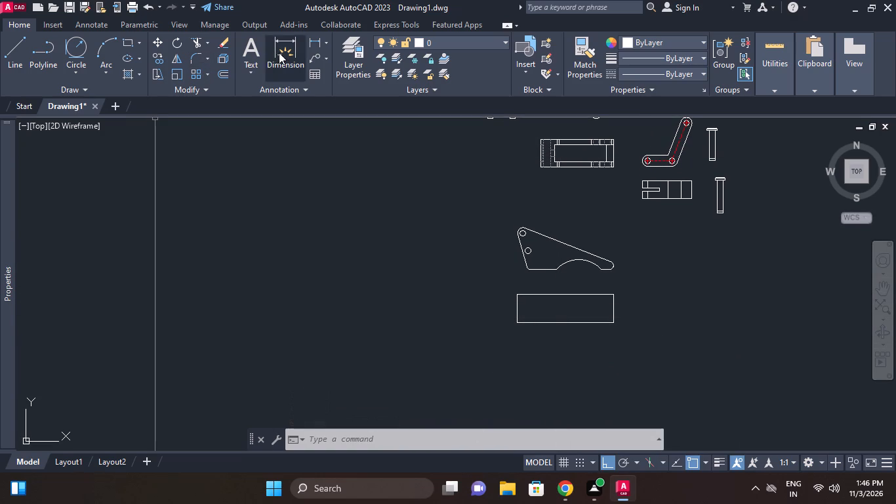
{"action": "left_click", "coordinate": [219, 77]}
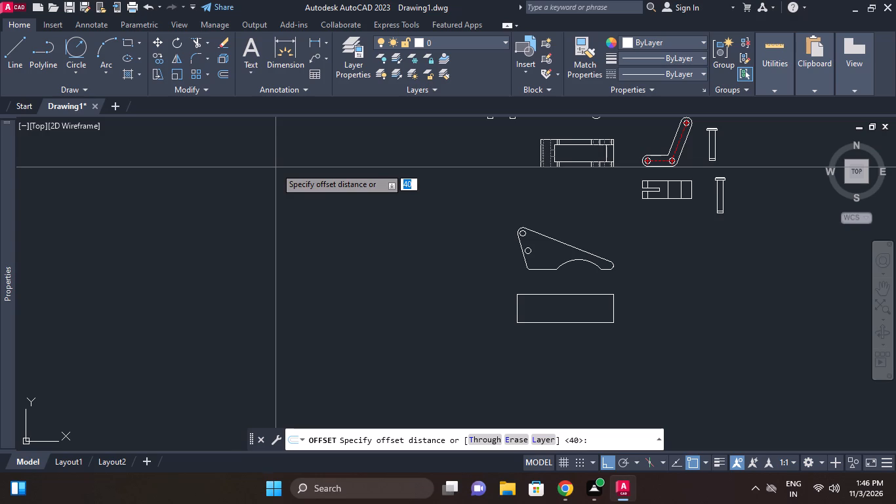
{"action": "type", "text": "25"}
{"action": "key", "text": "Return"}
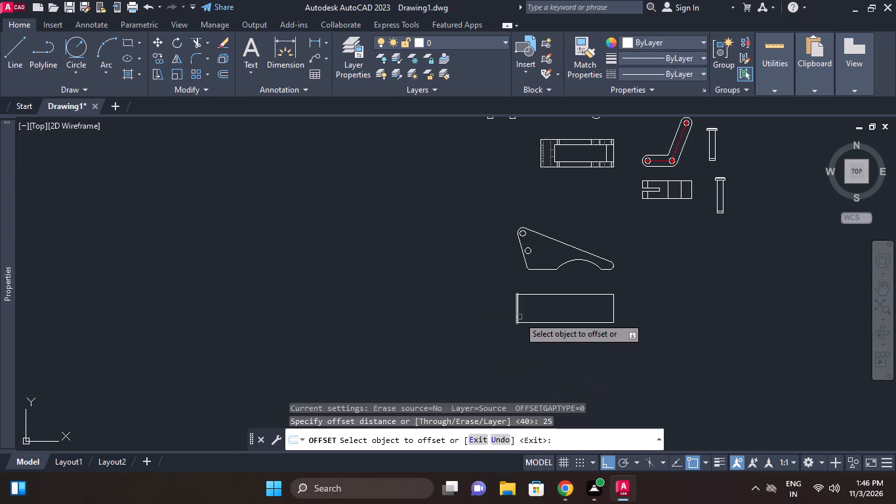
{"action": "left_click", "coordinate": [518, 309]}
{"action": "left_click", "coordinate": [572, 314]}
{"action": "right_click", "coordinate": [622, 297]}
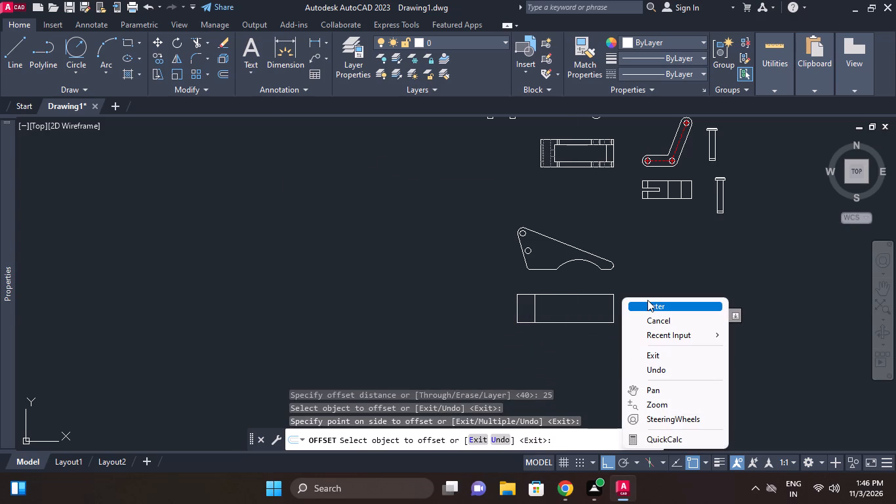
{"action": "left_click", "coordinate": [647, 300]}
Draw a horizontal centre line from the midpoint of the offset line to the midpoint of the rectangle's left edge.
{"action": "left_click", "coordinate": [9, 53]}
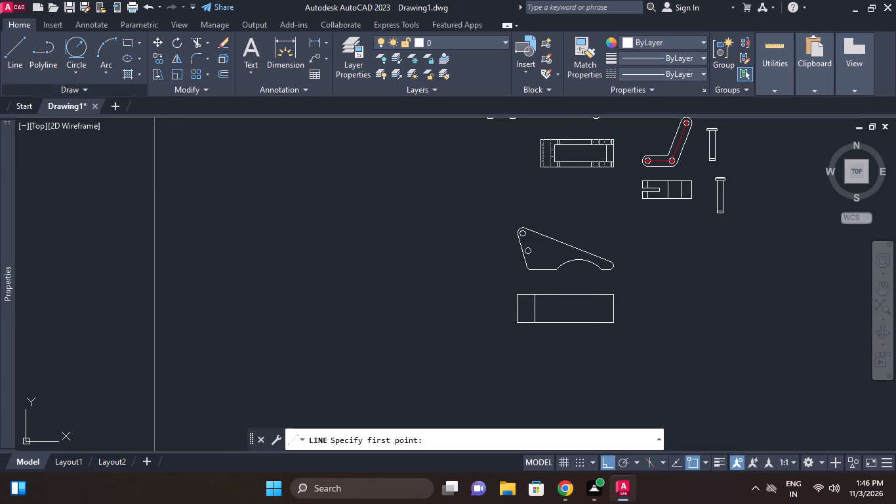
{"action": "scroll", "coordinate": [558, 311], "scroll_direction": "up", "scroll_amount": 1}
{"action": "left_click", "coordinate": [521, 308]}
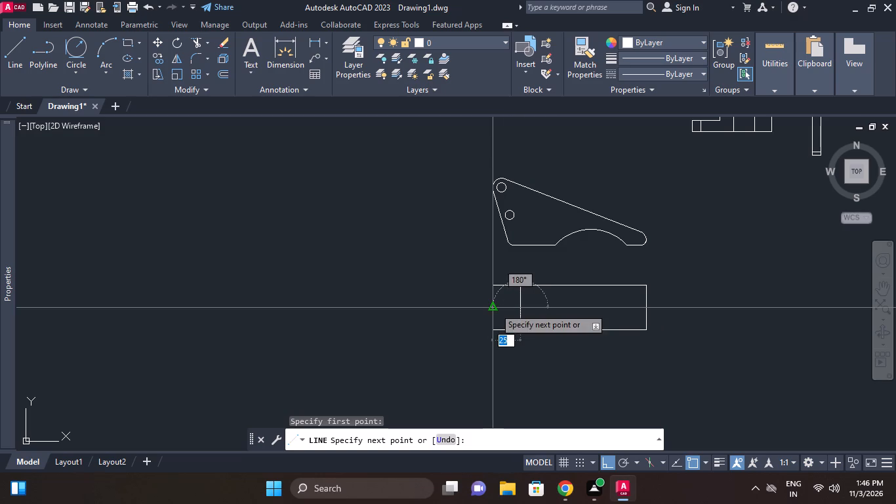
{"action": "left_click", "coordinate": [495, 308]}
{"action": "right_click", "coordinate": [428, 282]}
{"action": "left_click", "coordinate": [468, 289]}
Offset the short horizontal centre line by 25/2 to both its upper and lower sides.
{"action": "left_click", "coordinate": [222, 76]}
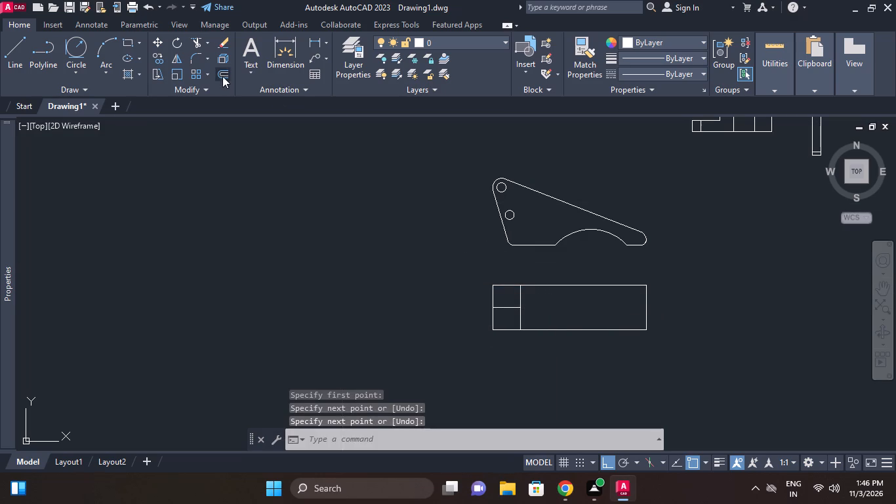
{"action": "type", "text": "25/2"}
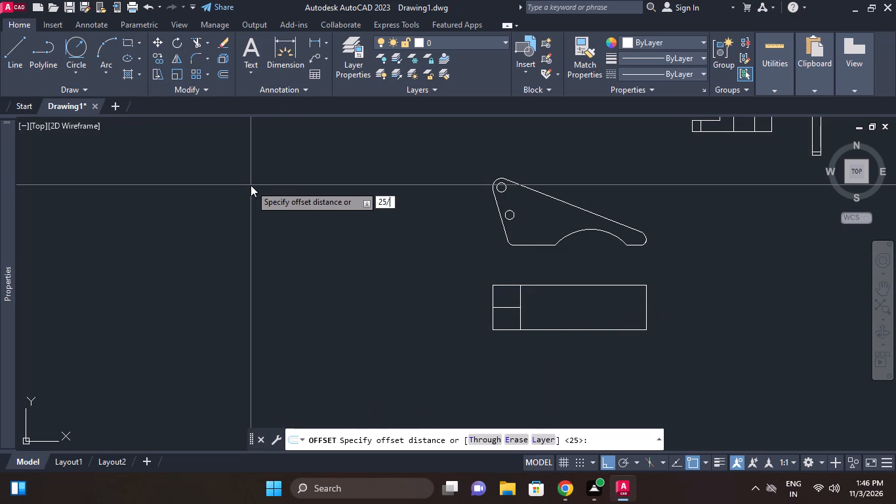
{"action": "key", "text": "Return"}
{"action": "scroll", "coordinate": [443, 345], "scroll_direction": "up", "scroll_amount": 1}
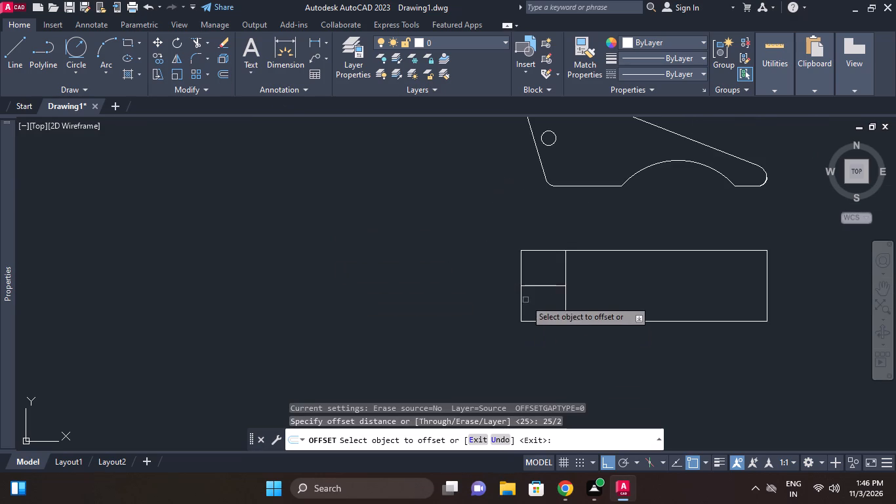
{"action": "left_click", "coordinate": [538, 284]}
{"action": "left_click", "coordinate": [538, 301]}
{"action": "left_click", "coordinate": [538, 287]}
{"action": "left_click", "coordinate": [538, 264]}
{"action": "right_click", "coordinate": [550, 271]}
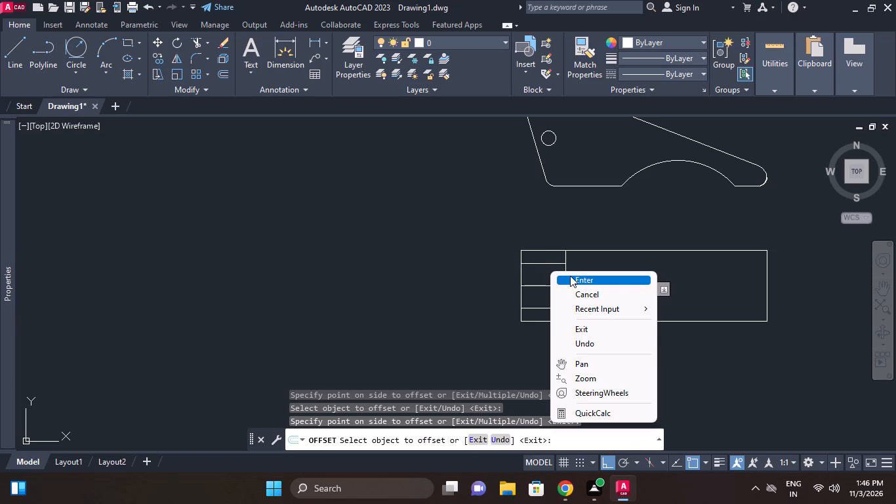
{"action": "left_click", "coordinate": [570, 276]}
Trim the offset vertical line's outer ends and the left edge between the two offset lines, leaving an open slot.
{"action": "scroll", "coordinate": [539, 315], "scroll_direction": "up", "scroll_amount": 1}
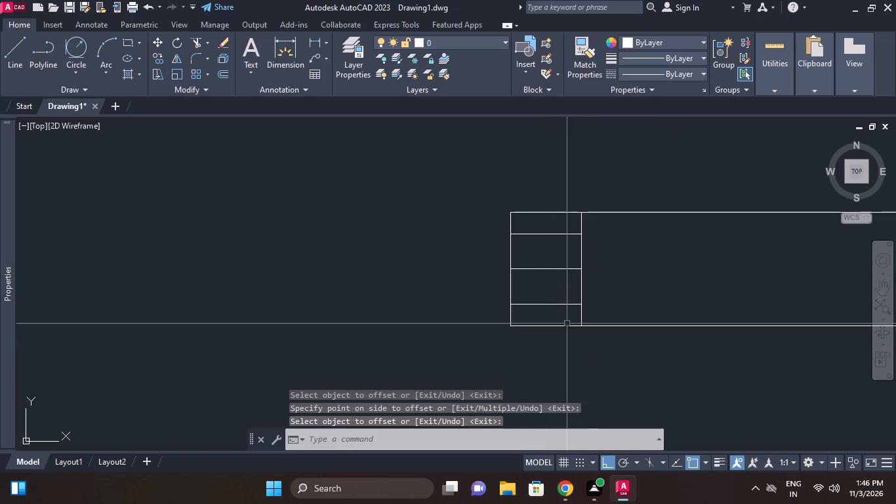
{"action": "left_click", "coordinate": [190, 41]}
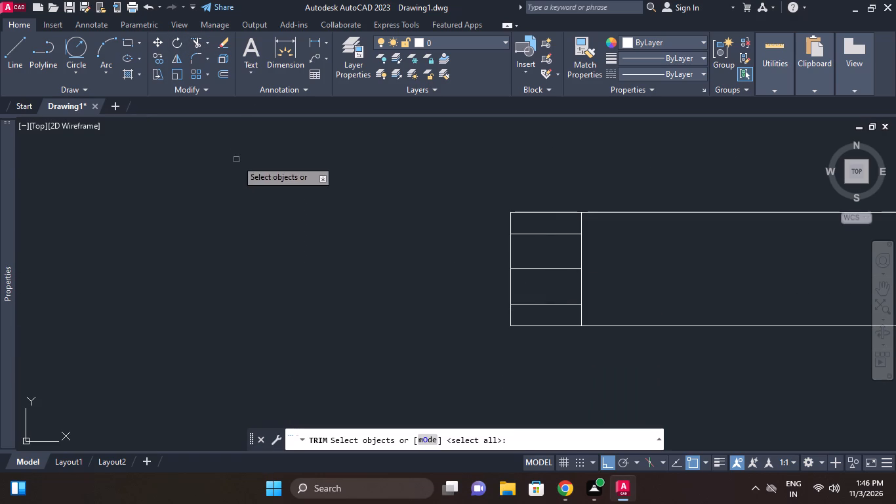
{"action": "right_click", "coordinate": [237, 160]}
{"action": "left_click", "coordinate": [282, 167]}
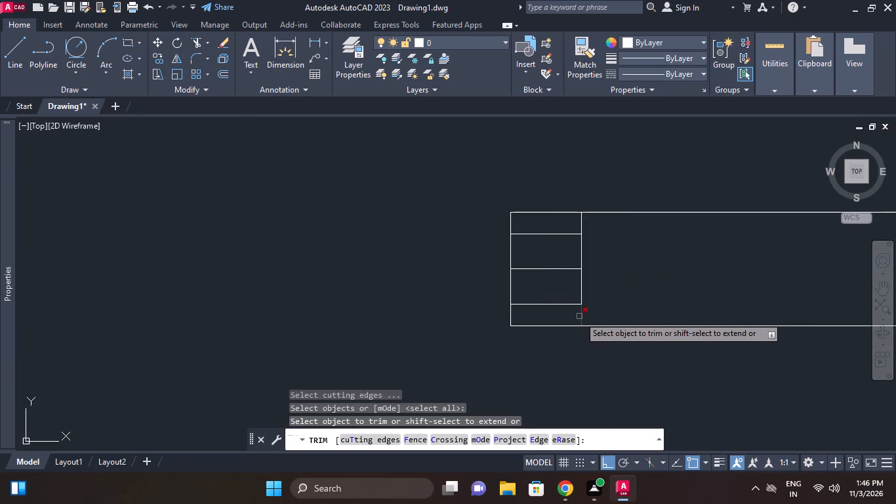
{"action": "left_click", "coordinate": [581, 316]}
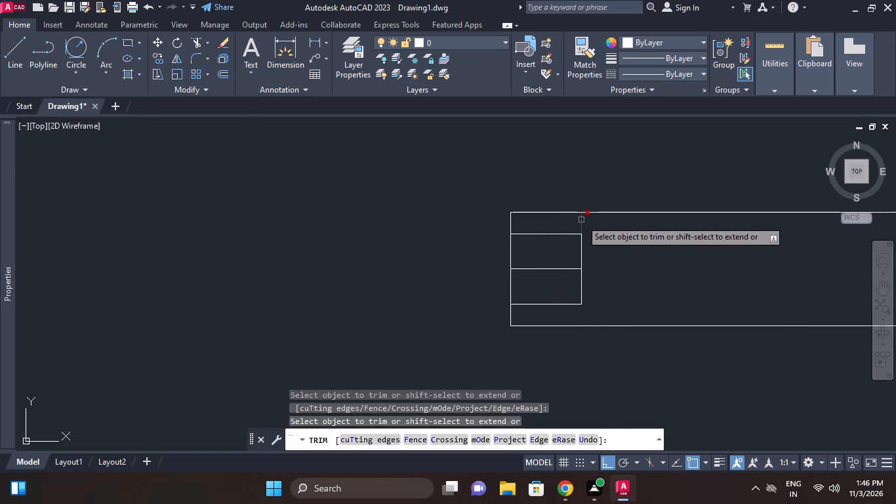
{"action": "left_click", "coordinate": [581, 220]}
{"action": "left_click", "coordinate": [509, 291]}
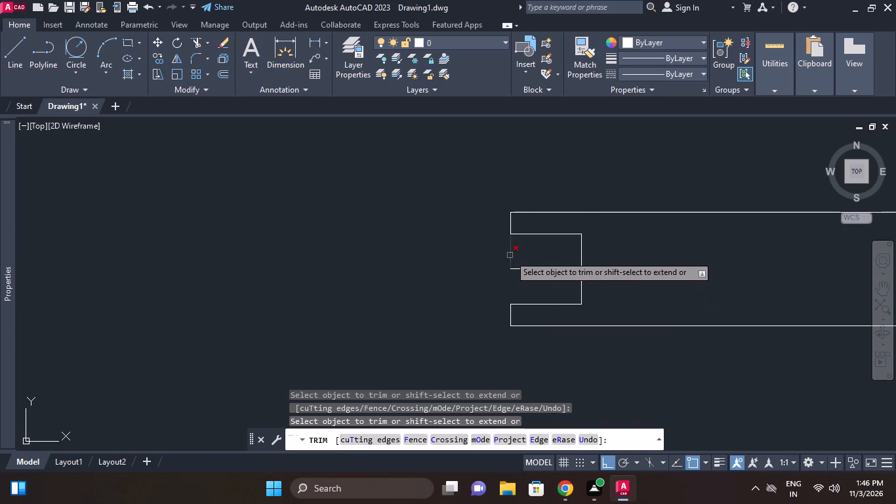
{"action": "left_click", "coordinate": [510, 255]}
{"action": "right_click", "coordinate": [415, 230]}
{"action": "left_click", "coordinate": [458, 236]}
Erase the horizontal centre line inside the slot.
{"action": "left_click", "coordinate": [519, 268]}
{"action": "right_click", "coordinate": [472, 256]}
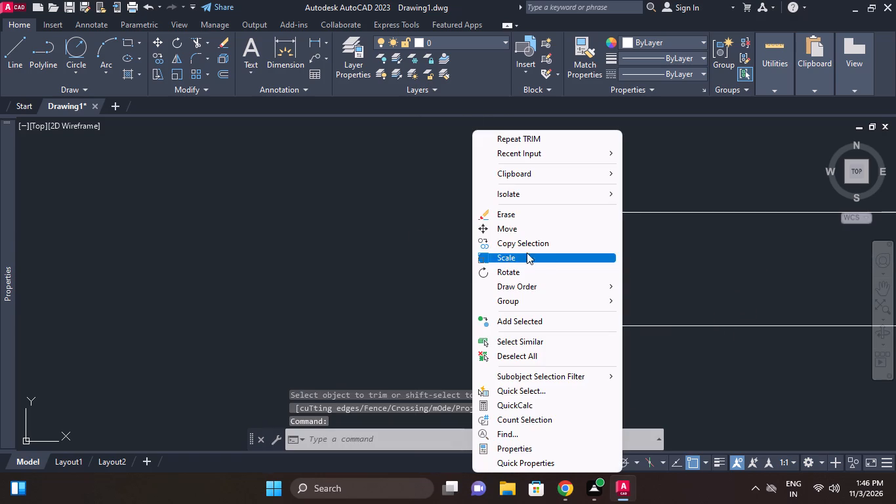
{"action": "left_click", "coordinate": [520, 213]}
Draw a vertical projection line about 106 long from the left end of the lever's bottom edge down through the slotted view.
{"action": "middle_click_drag", "start_coordinate": [597, 258], "coordinate": [508, 263]}
{"action": "scroll", "coordinate": [593, 260], "scroll_direction": "down", "scroll_amount": 1}
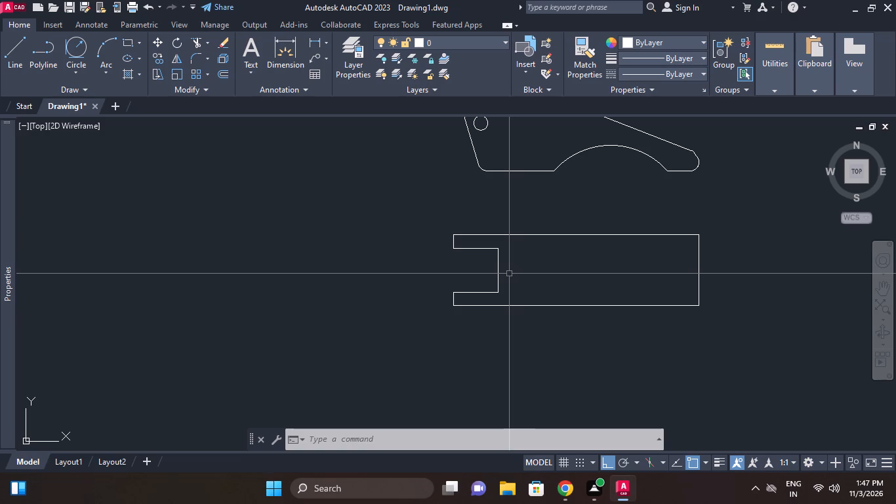
{"action": "key", "text": "l"}
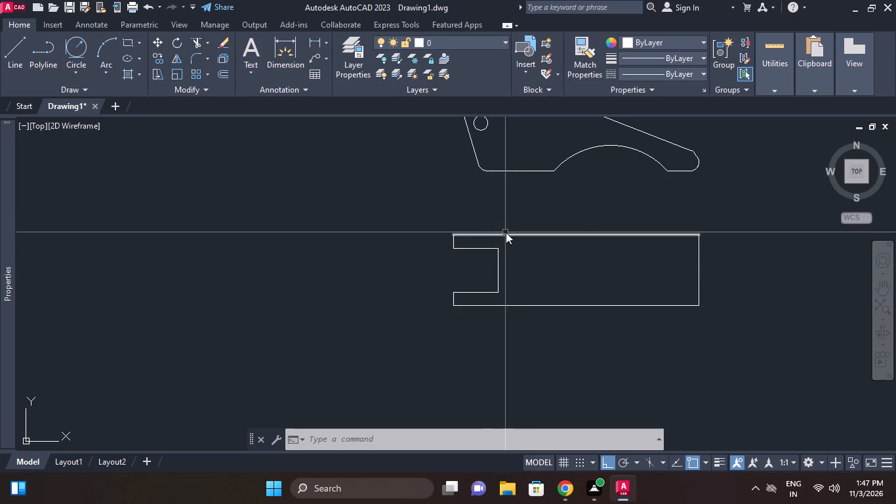
{"action": "key", "text": "space"}
{"action": "left_click", "coordinate": [489, 171]}
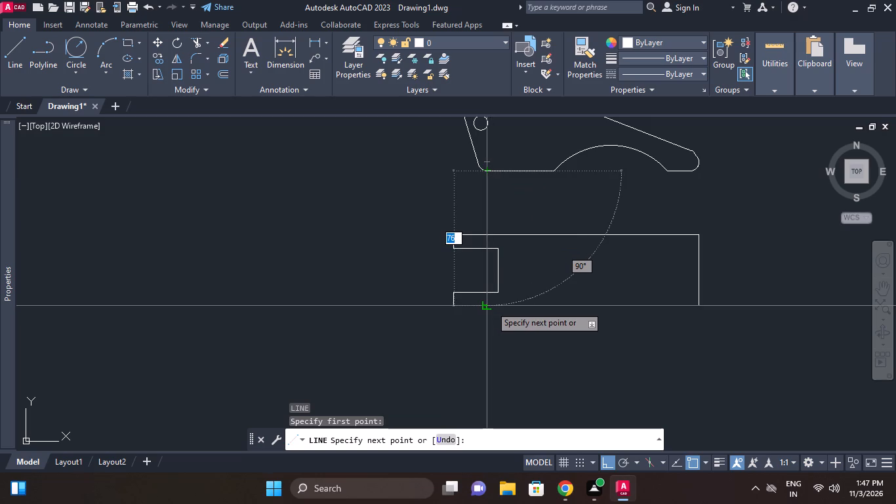
{"action": "left_click", "coordinate": [483, 359]}
{"action": "key", "text": "Escape"}
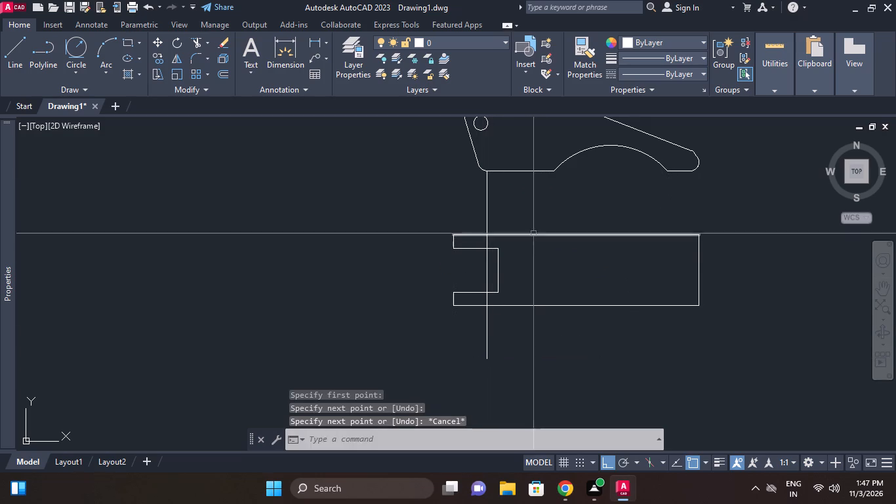
Draw a vertical projection line about 127 long from the centre of the lever's lower hole down past the slotted view.
{"action": "key", "text": "space"}
{"action": "middle_click_drag", "start_coordinate": [509, 172], "coordinate": [509, 218]}
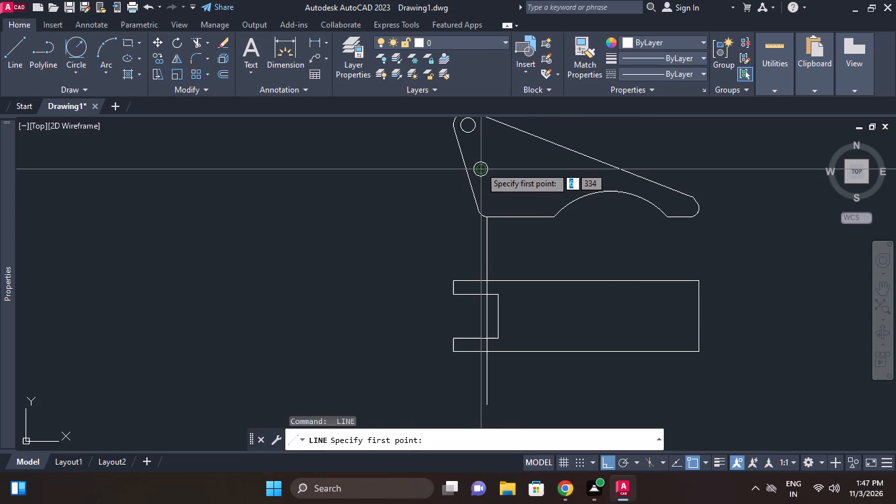
{"action": "left_click", "coordinate": [480, 167]}
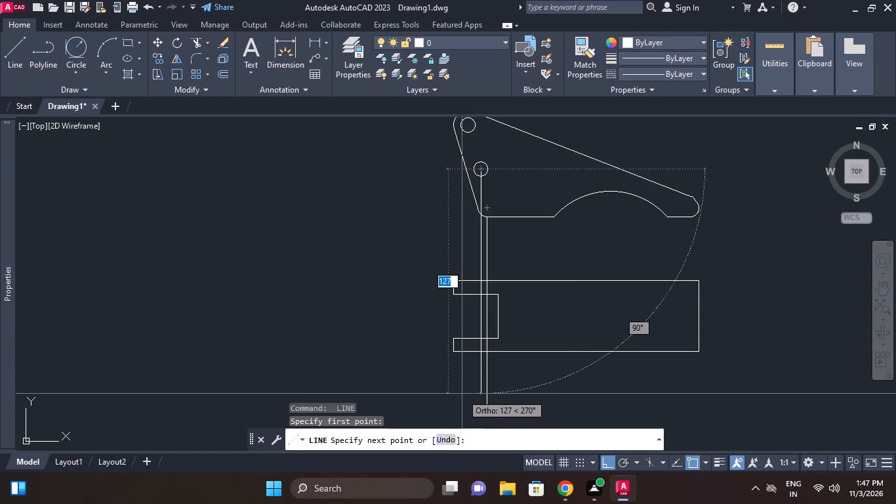
{"action": "left_click", "coordinate": [462, 394]}
{"action": "key", "text": "space"}
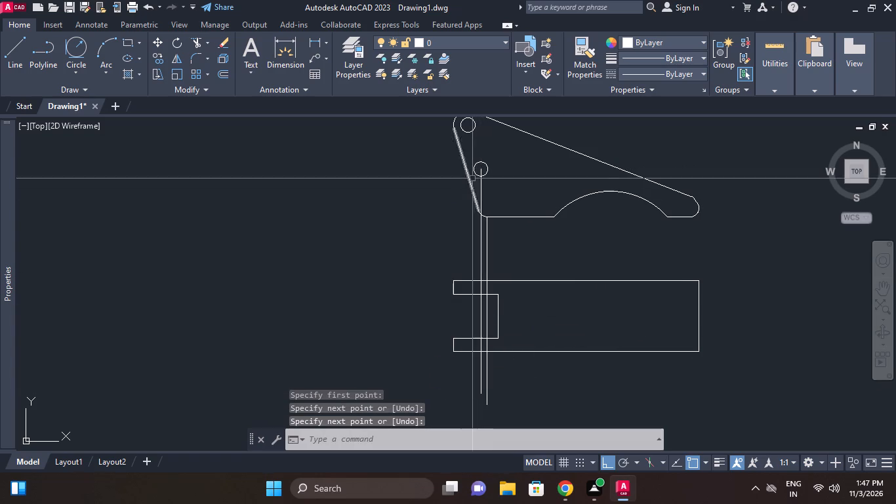
Project the upper hole's right and left sides down past the slotted view with vertical lines about 145 and 151 long.
{"action": "middle_click_drag", "start_coordinate": [497, 177], "coordinate": [497, 202]}
{"action": "key", "text": "space"}
{"action": "left_click", "coordinate": [476, 150]}
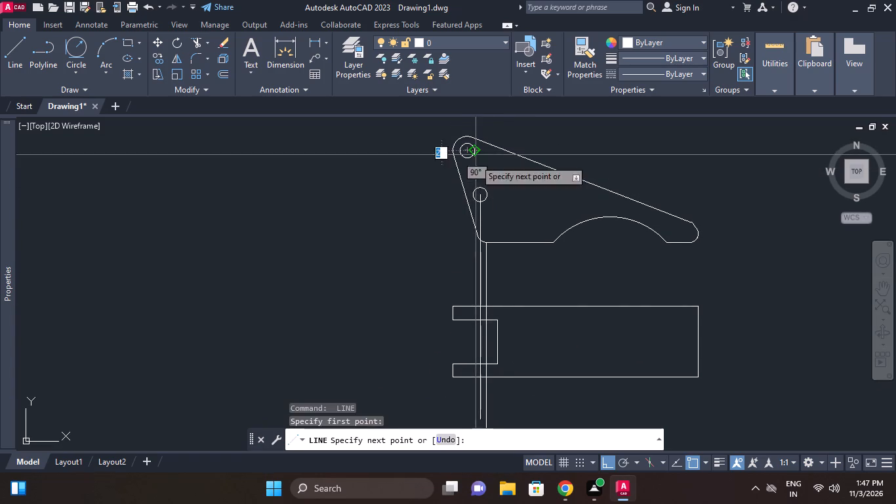
{"action": "middle_click_drag", "start_coordinate": [460, 423], "coordinate": [460, 401]}
{"action": "middle_click_drag", "start_coordinate": [464, 385], "coordinate": [467, 377]}
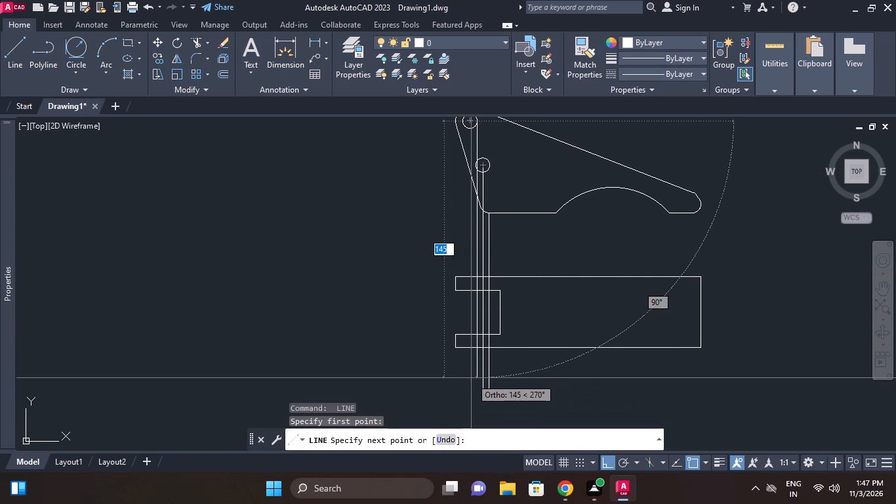
{"action": "left_click", "coordinate": [472, 378]}
{"action": "middle_click_drag", "start_coordinate": [429, 258], "coordinate": [430, 289]}
{"action": "key", "text": "space"}
{"action": "key", "text": "space"}
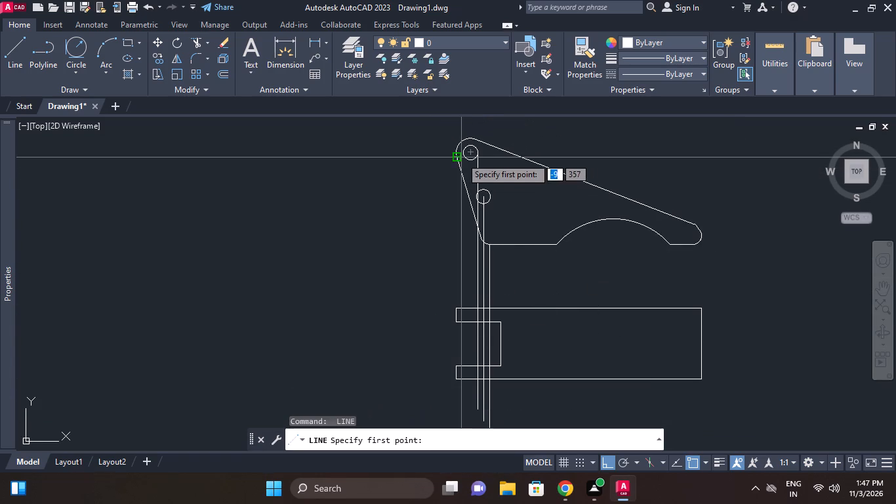
{"action": "left_click", "coordinate": [464, 154]}
{"action": "middle_click_drag", "start_coordinate": [450, 341], "coordinate": [443, 290]}
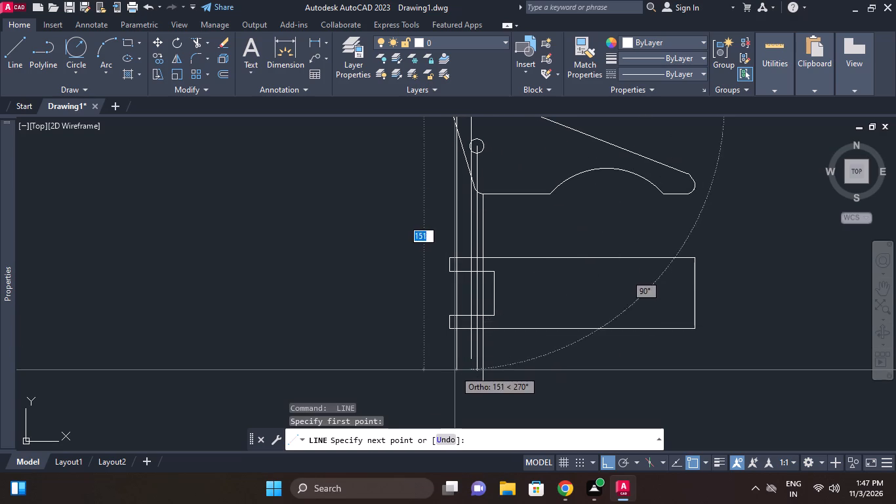
{"action": "left_click", "coordinate": [455, 371]}
{"action": "key", "text": "F1"}
{"action": "key", "text": "Escape"}
{"action": "key", "text": "Escape"}
{"action": "scroll", "coordinate": [467, 268], "scroll_direction": "up", "scroll_amount": 1}
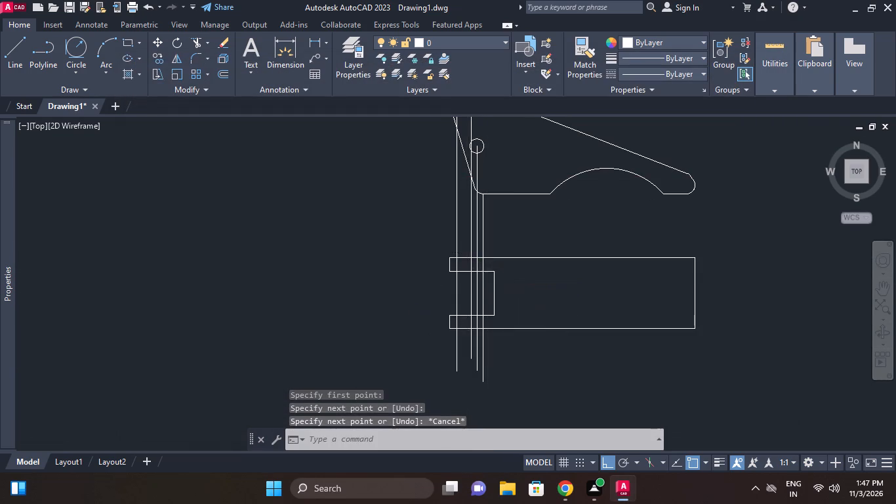
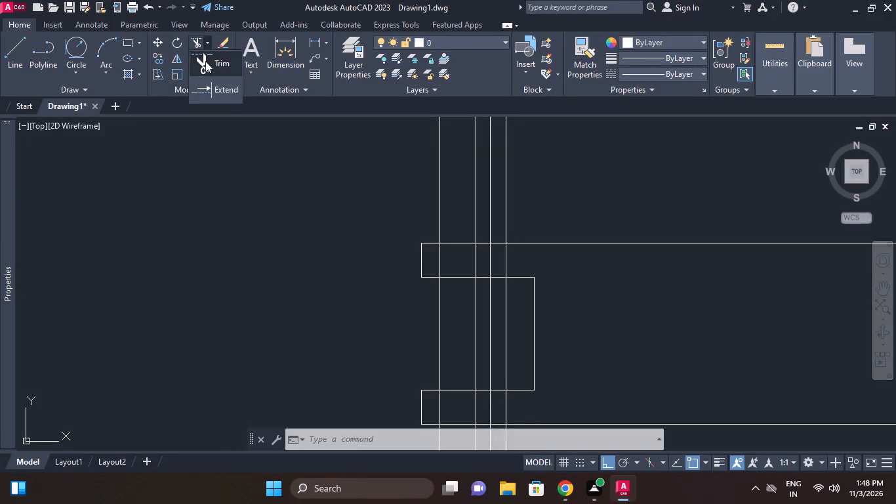
Trim the upper hole's left projection line so it remains only across the two fork arms of the slotted view.
{"action": "left_click", "coordinate": [206, 62]}
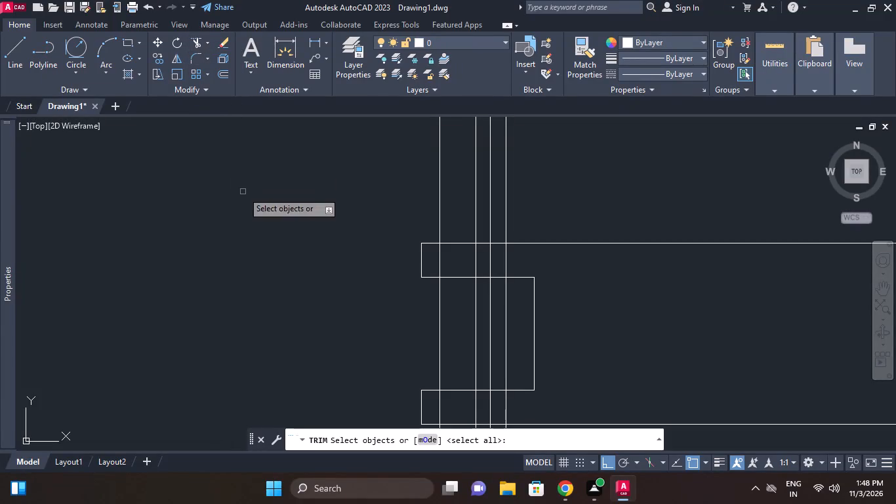
{"action": "right_click", "coordinate": [243, 192]}
{"action": "left_click", "coordinate": [258, 205]}
{"action": "left_click", "coordinate": [438, 215]}
{"action": "middle_click_drag", "start_coordinate": [425, 207], "coordinate": [410, 158]}
{"action": "left_click", "coordinate": [427, 252]}
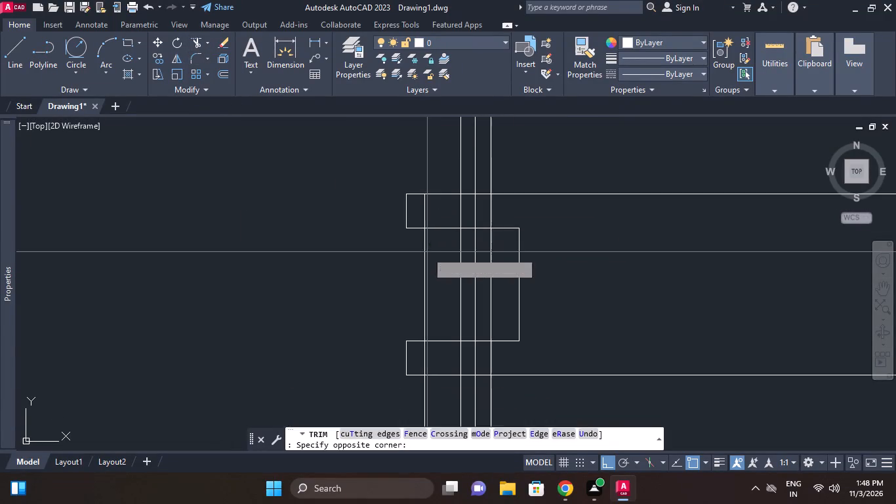
{"action": "left_click", "coordinate": [409, 247]}
{"action": "middle_click_drag", "start_coordinate": [396, 250], "coordinate": [392, 198]}
{"action": "left_click_drag", "start_coordinate": [432, 350], "coordinate": [426, 345]}
{"action": "left_click", "coordinate": [403, 340]}
Trim the upper hole's right projection line so it remains only across the two fork arms.
{"action": "middle_click_drag", "start_coordinate": [461, 213], "coordinate": [458, 230]}
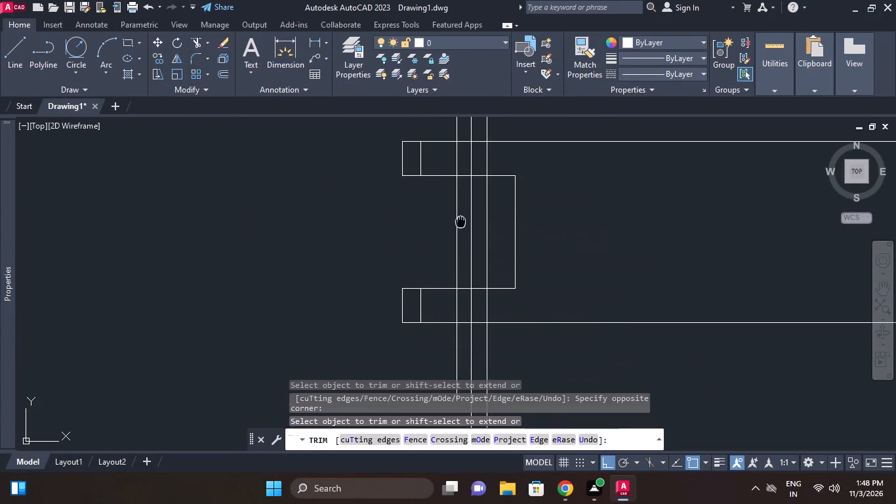
{"action": "middle_click_drag", "start_coordinate": [458, 230], "coordinate": [455, 257]}
{"action": "left_click", "coordinate": [452, 163]}
{"action": "left_click", "coordinate": [449, 238]}
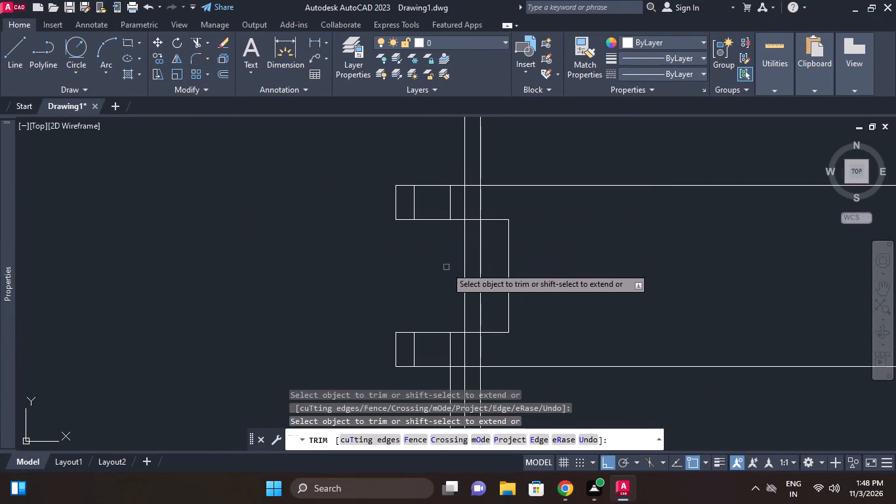
{"action": "middle_click", "coordinate": [443, 209]}
{"action": "middle_click_drag", "start_coordinate": [436, 335], "coordinate": [422, 261]}
{"action": "left_click", "coordinate": [435, 313]}
{"action": "middle_click_drag", "start_coordinate": [521, 278], "coordinate": [514, 356]}
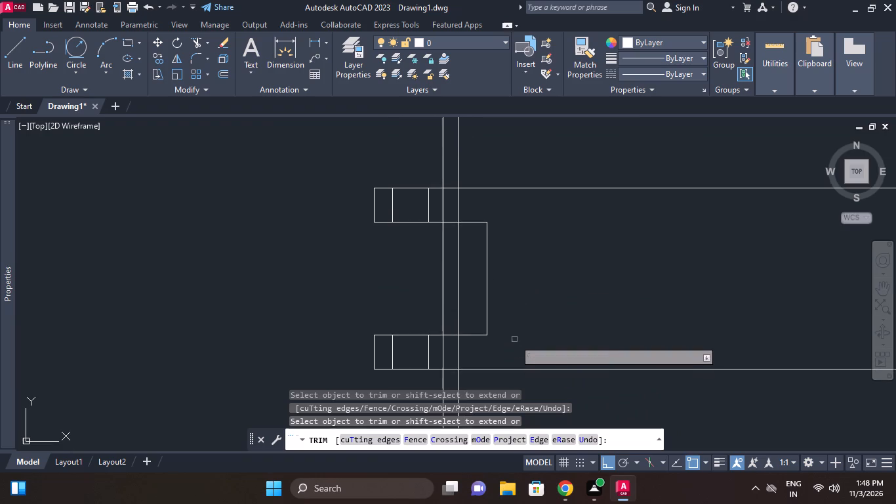
{"action": "right_click", "coordinate": [535, 257]}
{"action": "left_click", "coordinate": [567, 42]}
Match the dashed hidden-line properties from the other slotted part's view onto the two hole lines in the upper fork arm.
{"action": "scroll", "coordinate": [422, 188], "scroll_direction": "down", "scroll_amount": 3}
{"action": "middle_click_drag", "start_coordinate": [525, 166], "coordinate": [512, 300]}
{"action": "scroll", "coordinate": [521, 178], "scroll_direction": "down", "scroll_amount": 1}
{"action": "middle_click_drag", "start_coordinate": [512, 236], "coordinate": [514, 254]}
{"action": "scroll", "coordinate": [512, 239], "scroll_direction": "down", "scroll_amount": 1}
{"action": "scroll", "coordinate": [503, 196], "scroll_direction": "up", "scroll_amount": 3}
{"action": "left_click", "coordinate": [457, 234]}
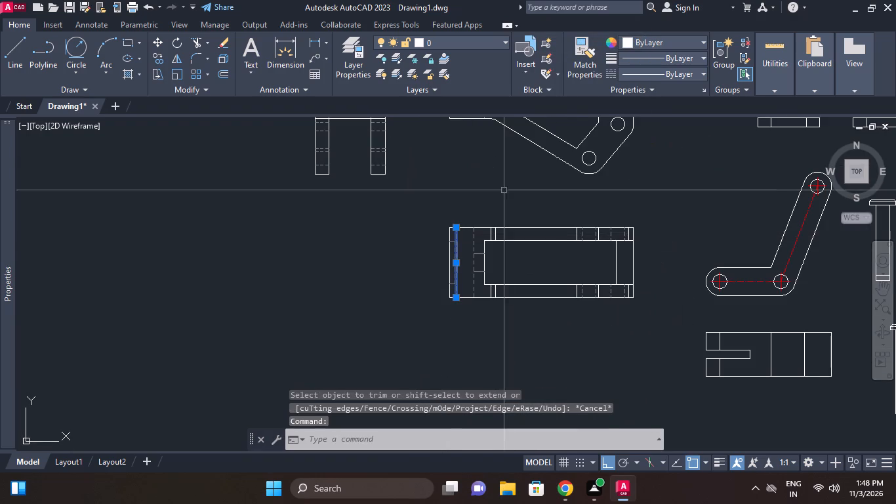
{"action": "left_click", "coordinate": [589, 52]}
{"action": "scroll", "coordinate": [586, 57], "scroll_direction": "down", "scroll_amount": 3}
{"action": "middle_click_drag", "start_coordinate": [559, 179], "coordinate": [554, 78]}
{"action": "middle_click_drag", "start_coordinate": [521, 289], "coordinate": [527, 119]}
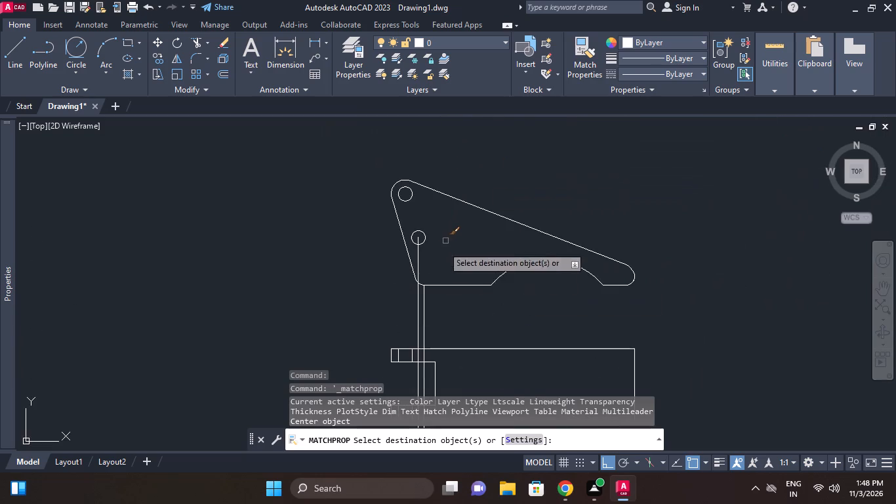
{"action": "middle_click_drag", "start_coordinate": [424, 307], "coordinate": [430, 182]}
{"action": "scroll", "coordinate": [415, 247], "scroll_direction": "up", "scroll_amount": 2}
{"action": "left_click", "coordinate": [425, 215]}
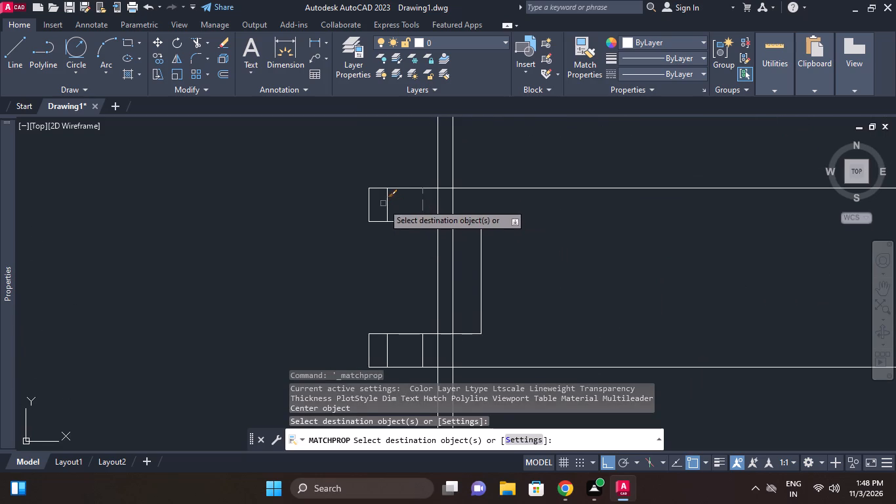
{"action": "left_click", "coordinate": [384, 203]}
Apply the same hidden-line properties to the two hole lines in the lower fork arm.
{"action": "middle_click_drag", "start_coordinate": [368, 291], "coordinate": [382, 165]}
{"action": "scroll", "coordinate": [393, 241], "scroll_direction": "up", "scroll_amount": 1}
{"action": "left_click", "coordinate": [405, 218]}
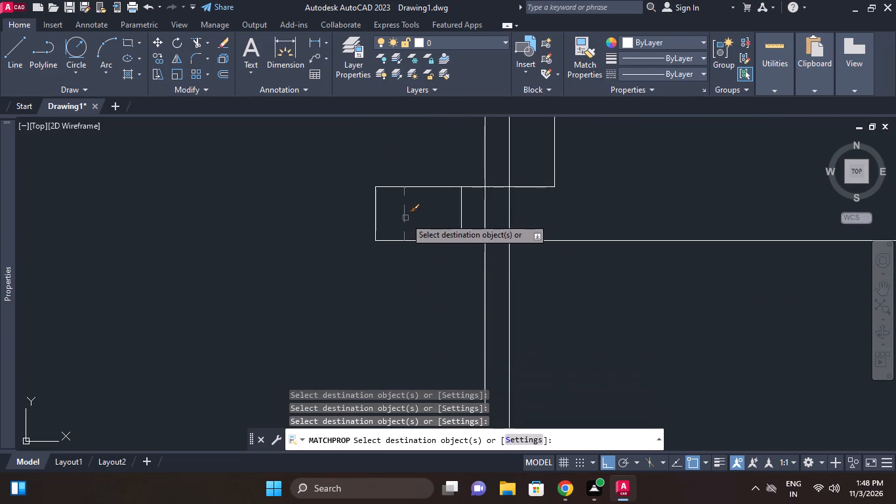
{"action": "left_click", "coordinate": [458, 207]}
{"action": "double_click", "coordinate": [462, 199]}
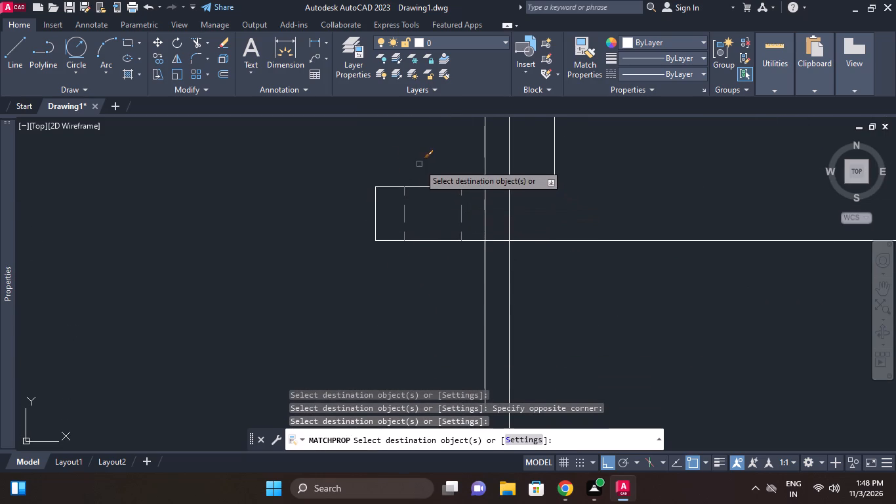
{"action": "right_click", "coordinate": [419, 164]}
{"action": "left_click", "coordinate": [445, 166]}
Trim away the portions of the two remaining projection lines above the slotted view.
{"action": "middle_click_drag", "start_coordinate": [519, 173], "coordinate": [517, 241]}
{"action": "scroll", "coordinate": [519, 180], "scroll_direction": "down", "scroll_amount": 1}
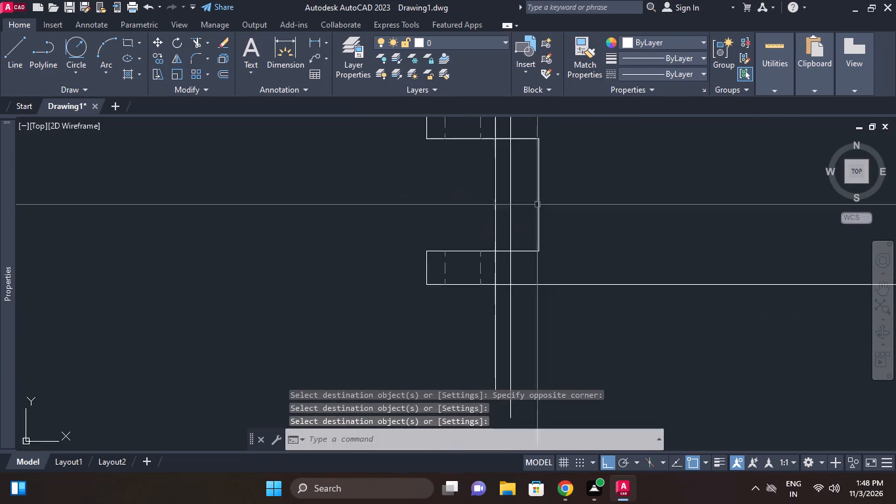
{"action": "scroll", "coordinate": [539, 201], "scroll_direction": "down", "scroll_amount": 1}
{"action": "middle_click_drag", "start_coordinate": [539, 209], "coordinate": [529, 293]}
{"action": "left_click", "coordinate": [196, 43]}
{"action": "right_click", "coordinate": [266, 203]}
{"action": "left_click", "coordinate": [300, 211]}
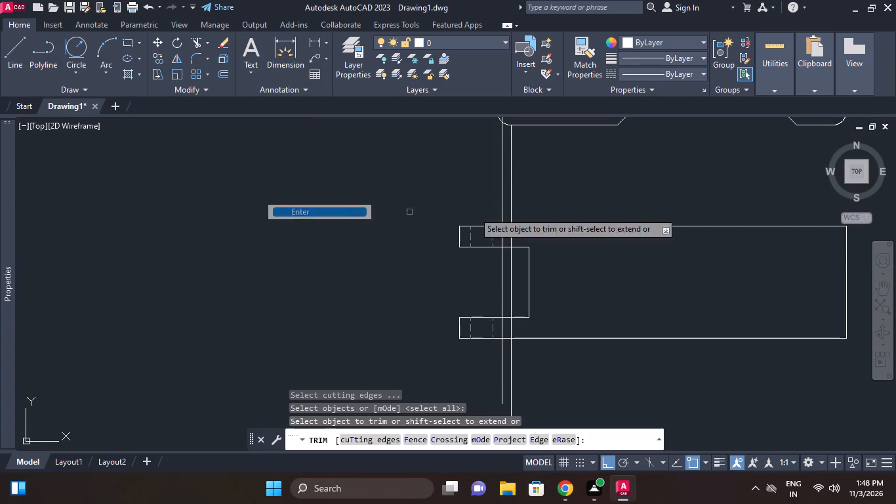
{"action": "scroll", "coordinate": [527, 207], "scroll_direction": "up", "scroll_amount": 1}
{"action": "left_click", "coordinate": [496, 208]}
{"action": "left_click", "coordinate": [485, 203]}
{"action": "left_click", "coordinate": [508, 203]}
{"action": "left_click", "coordinate": [479, 193]}
Trim the same two projection lines inside the slot and below the lower fork arm.
{"action": "middle_click_drag", "start_coordinate": [496, 205], "coordinate": [498, 165]}
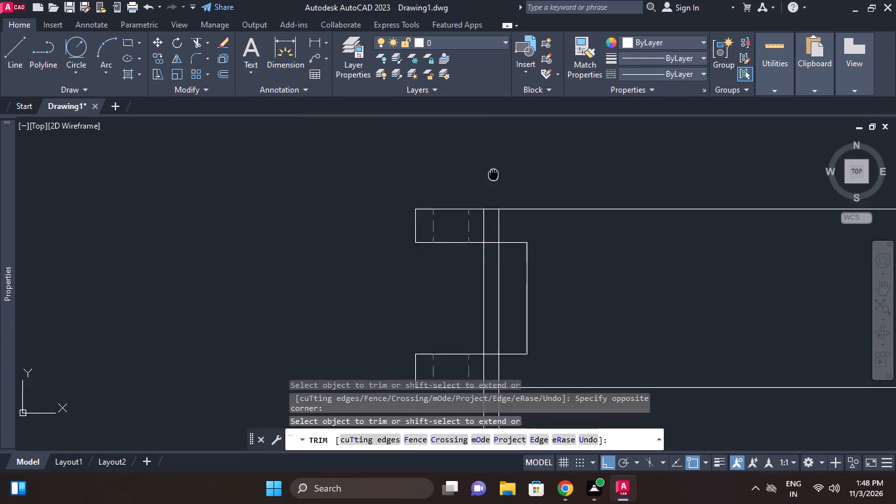
{"action": "left_click", "coordinate": [481, 247]}
{"action": "left_click", "coordinate": [490, 247]}
{"action": "left_click", "coordinate": [502, 245]}
{"action": "left_click", "coordinate": [478, 243]}
{"action": "left_click", "coordinate": [490, 240]}
{"action": "middle_click_drag", "start_coordinate": [487, 251], "coordinate": [484, 203]}
{"action": "scroll", "coordinate": [484, 245], "scroll_direction": "down", "scroll_amount": 1}
{"action": "middle_click_drag", "start_coordinate": [495, 280], "coordinate": [497, 262]}
{"action": "scroll", "coordinate": [499, 282], "scroll_direction": "up", "scroll_amount": 2}
{"action": "left_click_drag", "start_coordinate": [519, 291], "coordinate": [500, 289]}
{"action": "left_click", "coordinate": [427, 283]}
{"action": "right_click", "coordinate": [565, 205]}
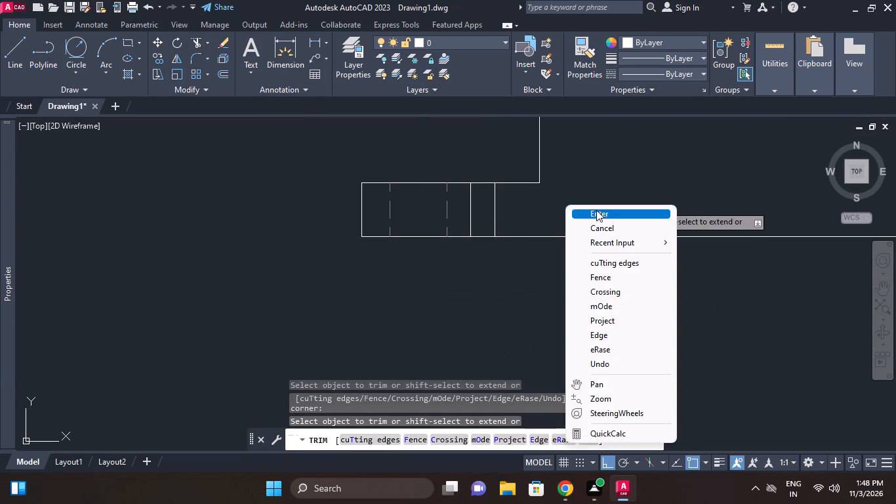
{"action": "left_click", "coordinate": [596, 210]}
Draw a vertical projection line from the left end of the lever's bottom arc down past the slotted view.
{"action": "scroll", "coordinate": [548, 201], "scroll_direction": "down", "scroll_amount": 2}
{"action": "middle_click_drag", "start_coordinate": [548, 213], "coordinate": [548, 239]}
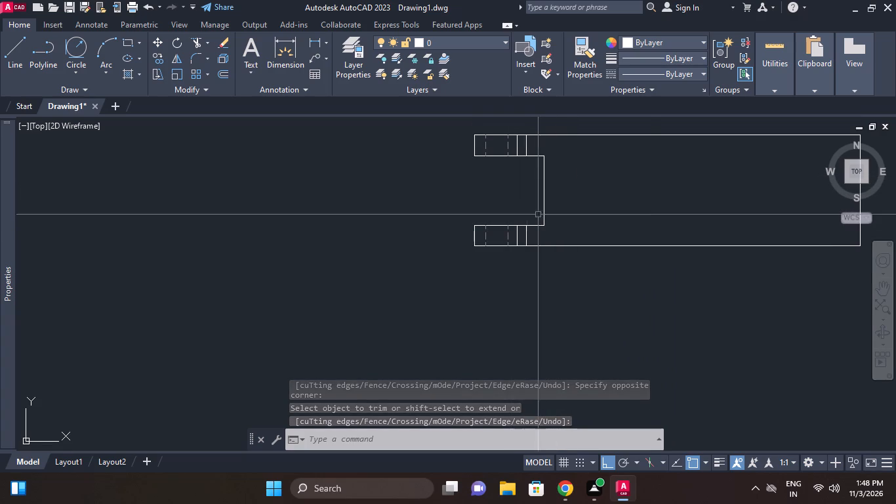
{"action": "scroll", "coordinate": [601, 227], "scroll_direction": "down", "scroll_amount": 1}
{"action": "middle_click_drag", "start_coordinate": [597, 238], "coordinate": [594, 253]}
{"action": "scroll", "coordinate": [567, 234], "scroll_direction": "up", "scroll_amount": 1}
{"action": "scroll", "coordinate": [628, 257], "scroll_direction": "down", "scroll_amount": 1}
{"action": "middle_click_drag", "start_coordinate": [628, 257], "coordinate": [598, 291]}
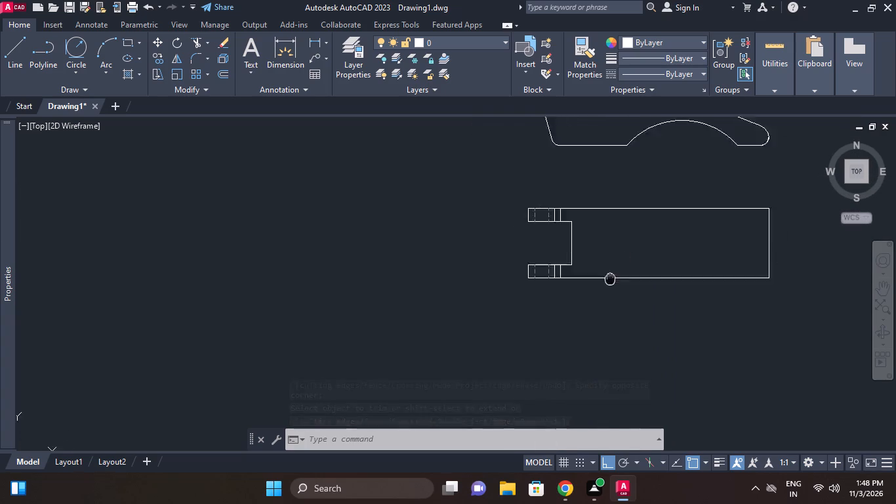
{"action": "middle_click_drag", "start_coordinate": [598, 291], "coordinate": [582, 299]}
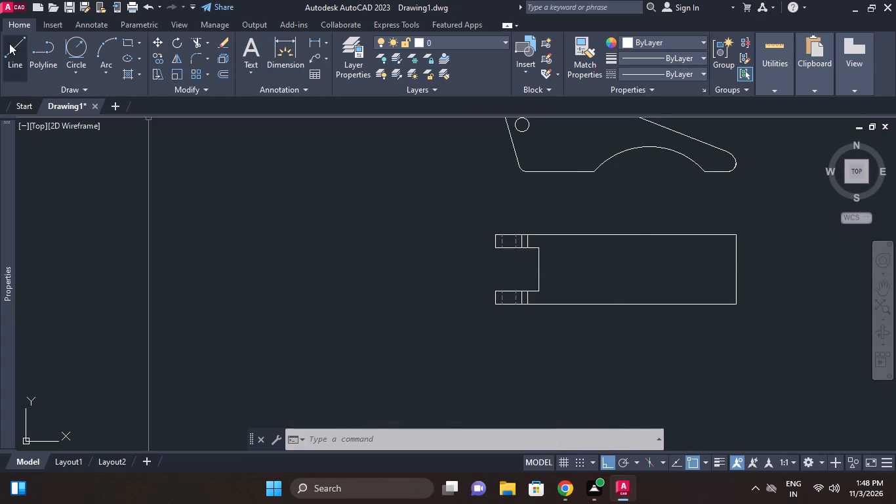
{"action": "left_click", "coordinate": [9, 43]}
{"action": "left_click", "coordinate": [594, 172]}
{"action": "left_click_drag", "start_coordinate": [599, 358], "coordinate": [599, 352]}
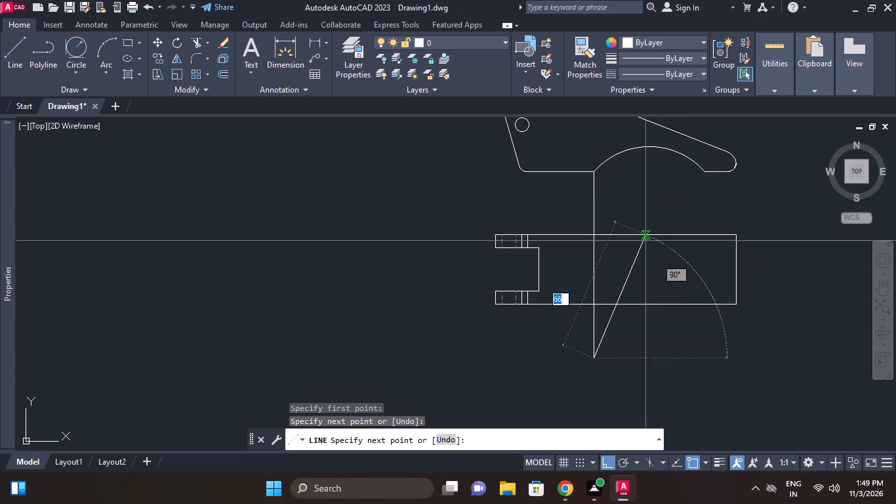
{"action": "right_click", "coordinate": [643, 239]}
{"action": "left_click", "coordinate": [670, 249]}
Draw a vertical projection line from the right end of the lever's bottom arc down past the slotted view.
{"action": "right_click", "coordinate": [670, 216]}
{"action": "left_click", "coordinate": [695, 216]}
{"action": "left_click", "coordinate": [703, 173]}
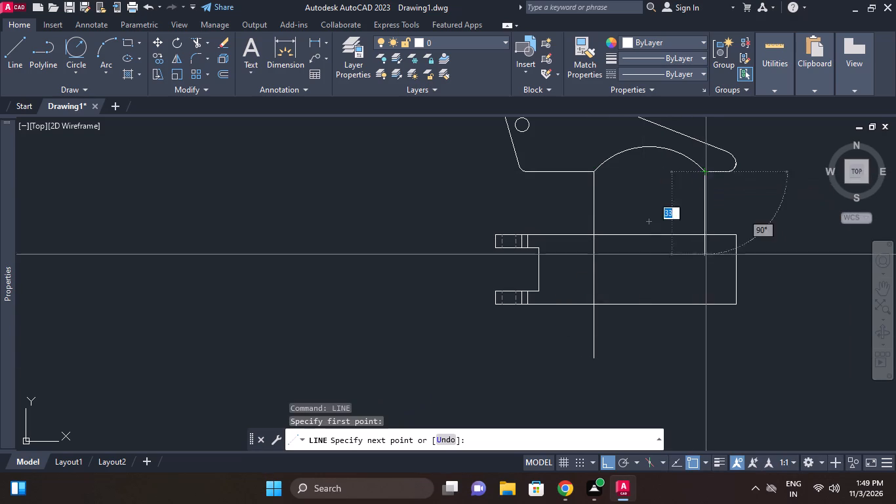
{"action": "left_click", "coordinate": [708, 367]}
{"action": "right_click", "coordinate": [764, 261]}
{"action": "left_click", "coordinate": [789, 272]}
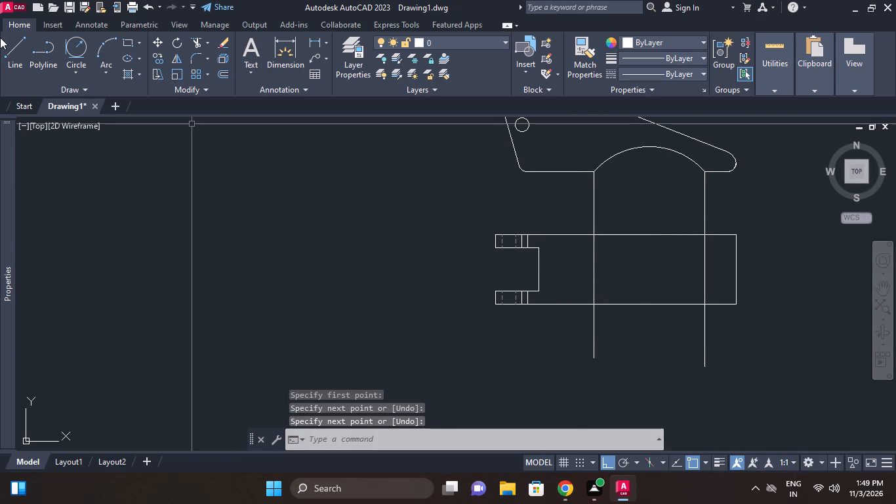
Trim the two arc projection lines above the slotted view's upper edge.
{"action": "left_click", "coordinate": [188, 44]}
{"action": "right_click", "coordinate": [256, 178]}
{"action": "left_click", "coordinate": [310, 189]}
{"action": "middle_click_drag", "start_coordinate": [502, 229], "coordinate": [363, 219]}
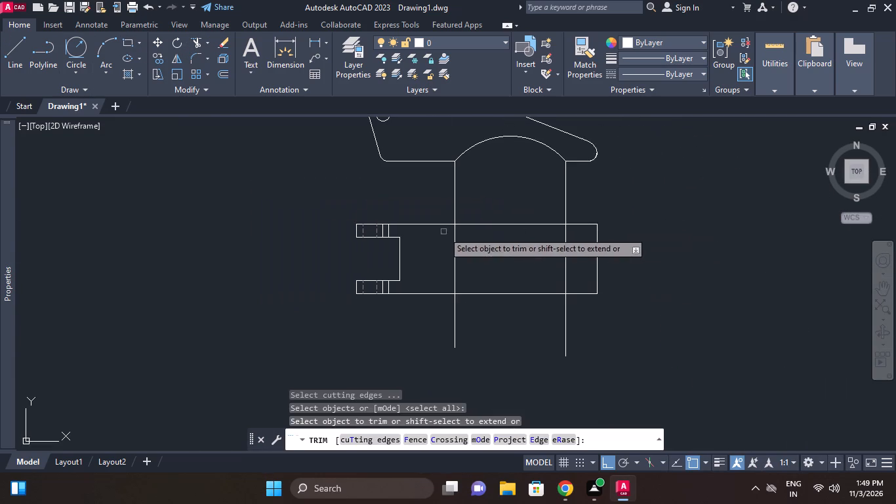
{"action": "left_click", "coordinate": [553, 209]}
{"action": "left_click", "coordinate": [564, 199]}
{"action": "left_click", "coordinate": [464, 202]}
{"action": "left_click", "coordinate": [453, 199]}
{"action": "left_click", "coordinate": [548, 199]}
{"action": "left_click", "coordinate": [589, 198]}
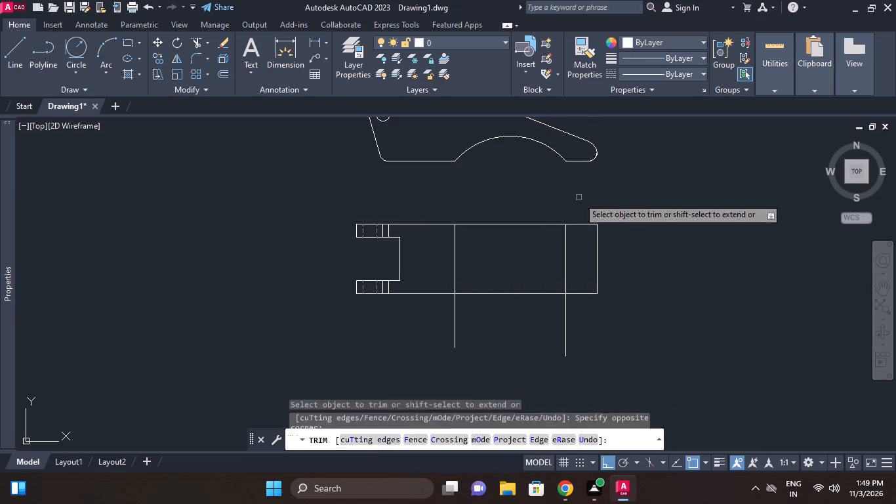
Trim the two arc projection lines below the slotted view's lower edge.
{"action": "left_click_drag", "start_coordinate": [600, 325], "coordinate": [584, 325]}
{"action": "left_click", "coordinate": [535, 325]}
{"action": "left_click_drag", "start_coordinate": [510, 329], "coordinate": [485, 328]}
{"action": "left_click", "coordinate": [446, 322]}
{"action": "left_click", "coordinate": [565, 323]}
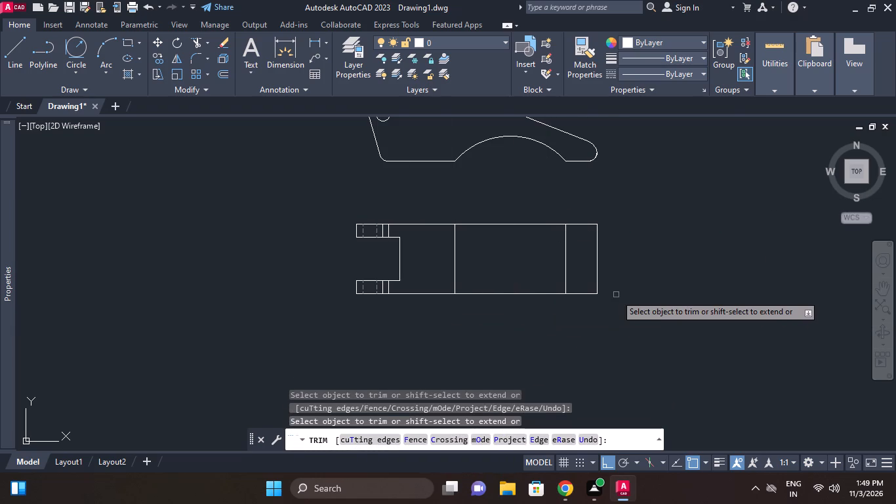
{"action": "right_click", "coordinate": [617, 291]}
{"action": "left_click", "coordinate": [690, 58]}
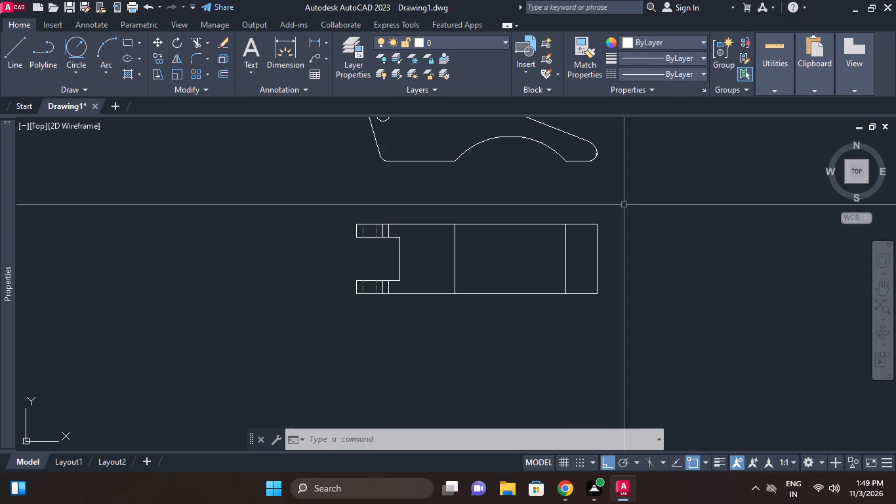
Draw a vertical projection line about 91 long from the centre of the lever's rounded right tip down past the slotted view.
{"action": "type", "text": "l"}
{"action": "key", "text": "space"}
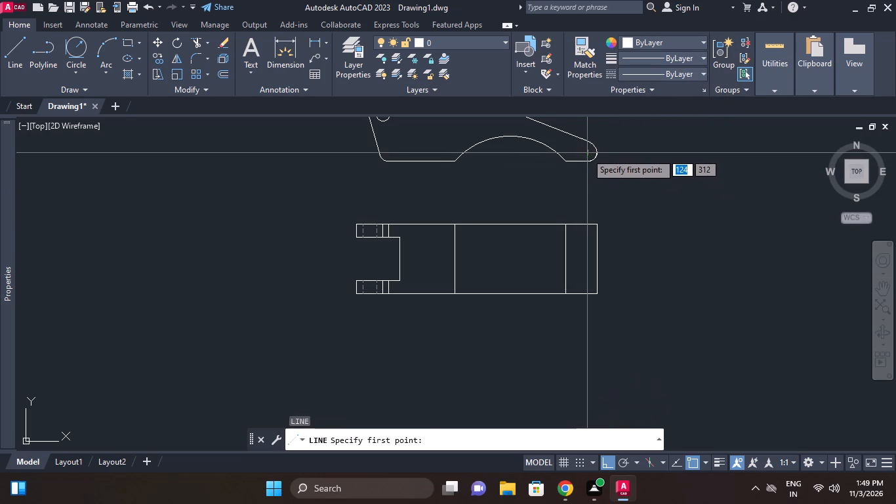
{"action": "left_click", "coordinate": [586, 154]}
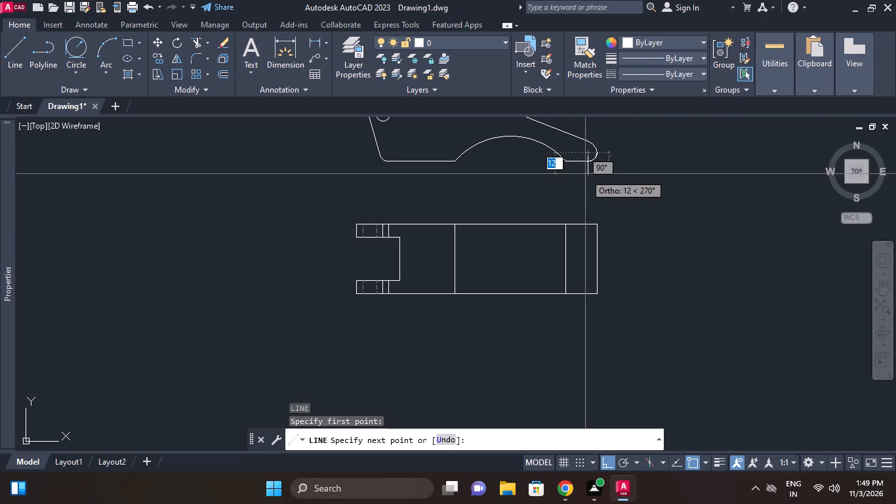
{"action": "left_click", "coordinate": [580, 312]}
{"action": "key", "text": "Escape"}
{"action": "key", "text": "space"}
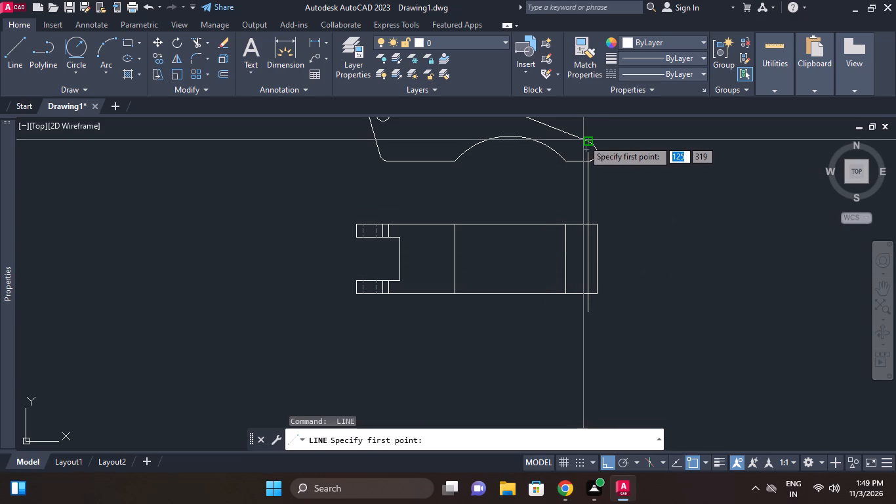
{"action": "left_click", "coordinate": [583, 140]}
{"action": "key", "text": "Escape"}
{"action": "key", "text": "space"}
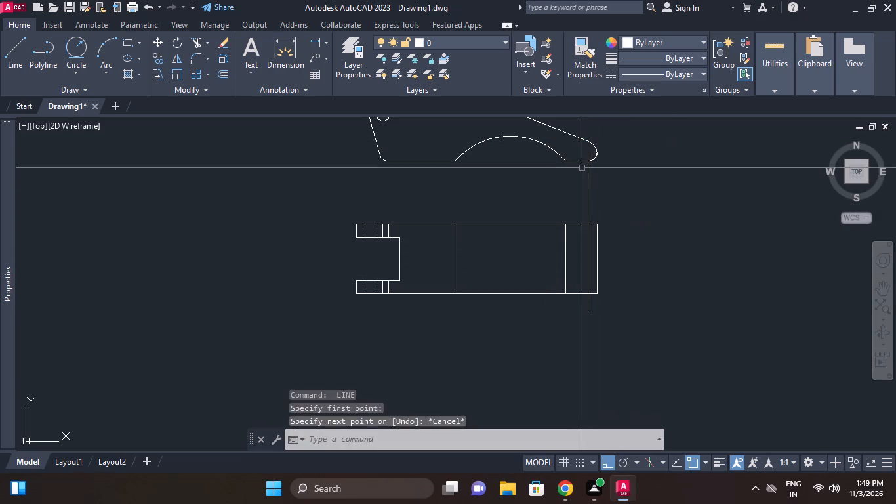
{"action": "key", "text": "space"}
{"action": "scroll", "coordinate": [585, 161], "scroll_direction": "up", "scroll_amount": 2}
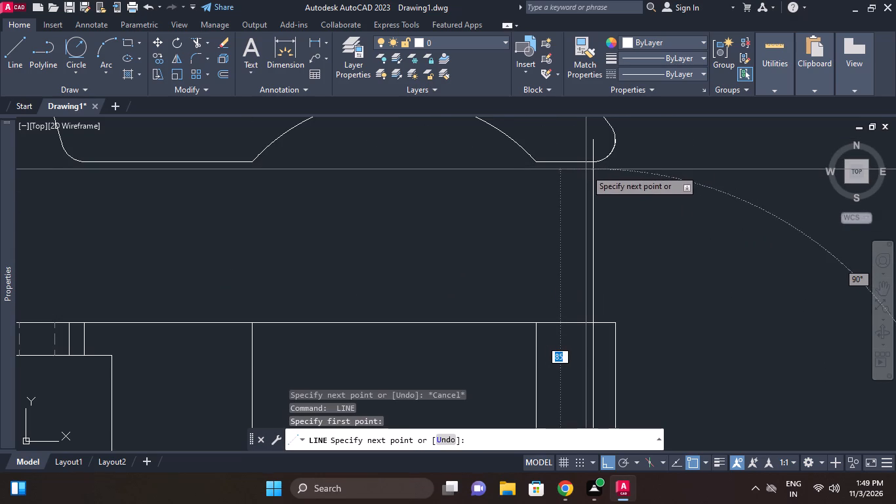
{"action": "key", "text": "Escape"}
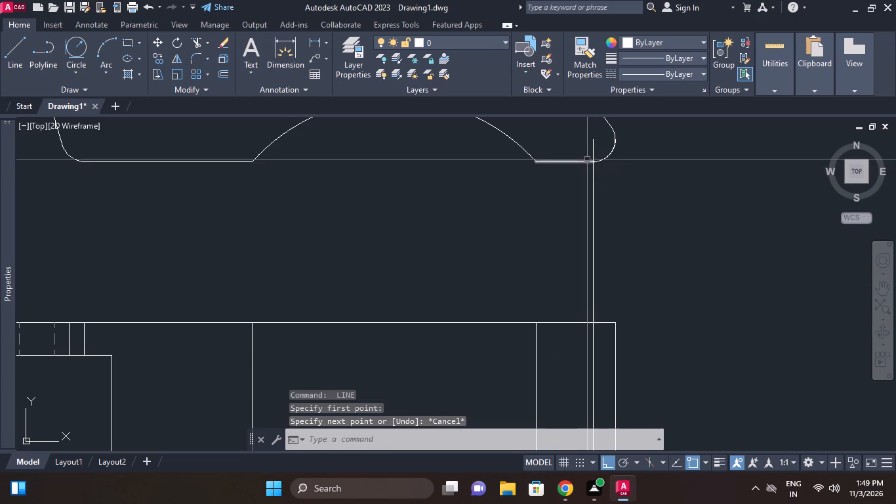
Draw a vertical projection line about 100 long from the centre of the small upper arc at the lever's right tip down past the slotted view.
{"action": "middle_click_drag", "start_coordinate": [610, 169], "coordinate": [616, 219]}
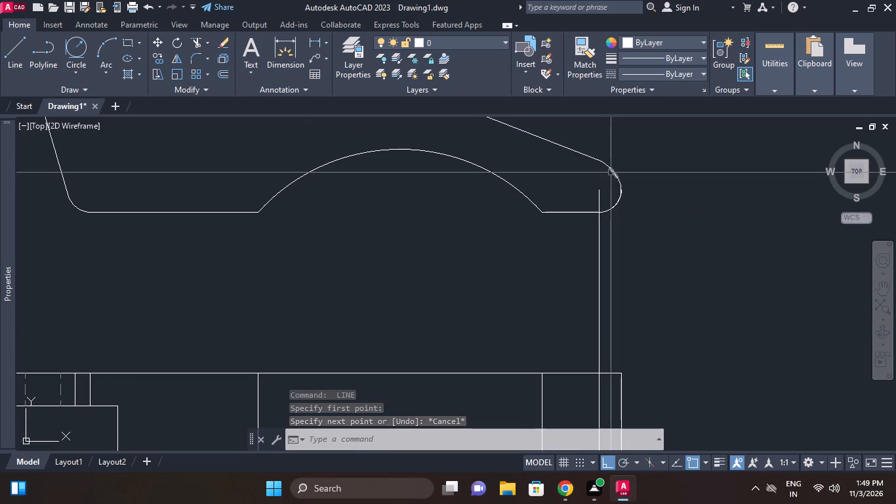
{"action": "left_click", "coordinate": [611, 173]}
{"action": "scroll", "coordinate": [621, 177], "scroll_direction": "up", "scroll_amount": 1}
{"action": "key", "text": "Escape"}
{"action": "left_click", "coordinate": [596, 155]}
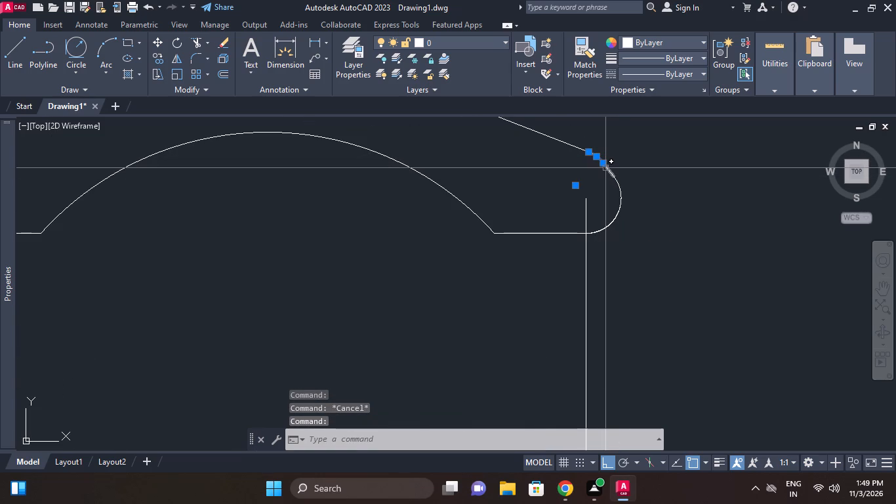
{"action": "key", "text": "l"}
{"action": "key", "text": "space"}
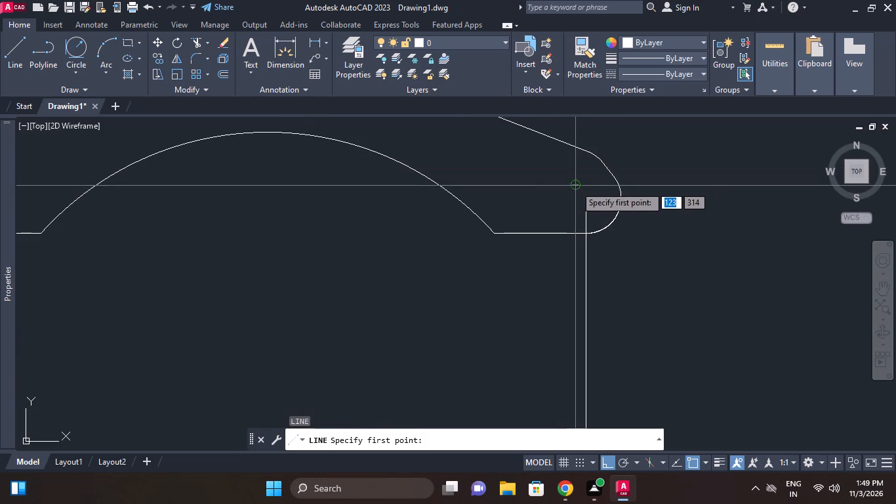
{"action": "left_click", "coordinate": [575, 186]}
{"action": "middle_click_drag", "start_coordinate": [554, 251], "coordinate": [566, 168]}
{"action": "scroll", "coordinate": [549, 242], "scroll_direction": "down", "scroll_amount": 2}
{"action": "middle_click_drag", "start_coordinate": [571, 268], "coordinate": [584, 165]}
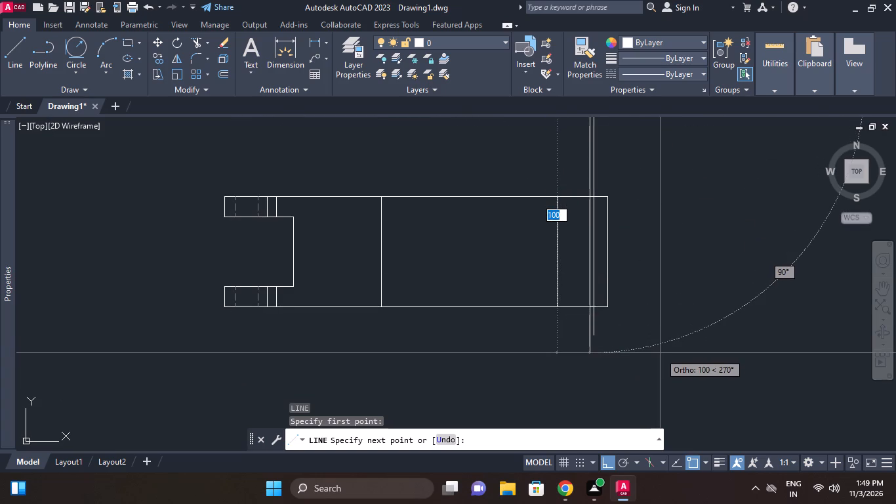
{"action": "left_click", "coordinate": [659, 353]}
{"action": "key", "text": "Escape"}
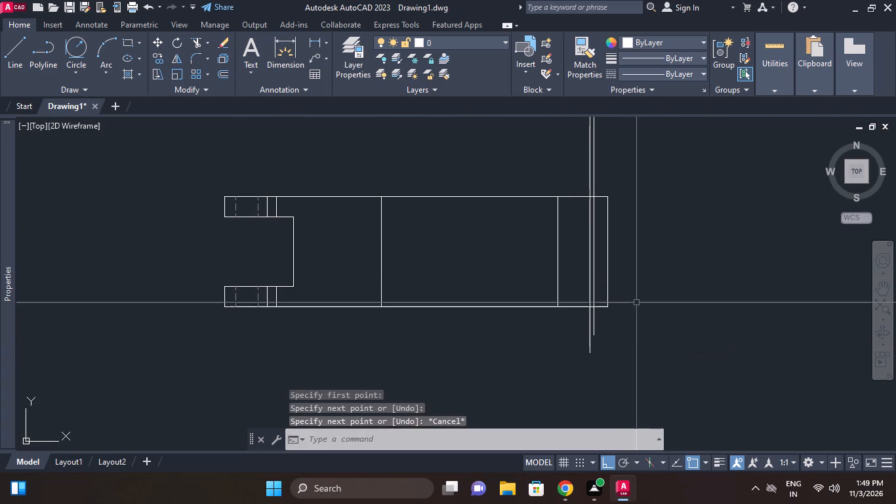
Trim the two tip projection lines above the slotted view's upper edge.
{"action": "key", "text": "Escape"}
{"action": "scroll", "coordinate": [592, 231], "scroll_direction": "up", "scroll_amount": 1}
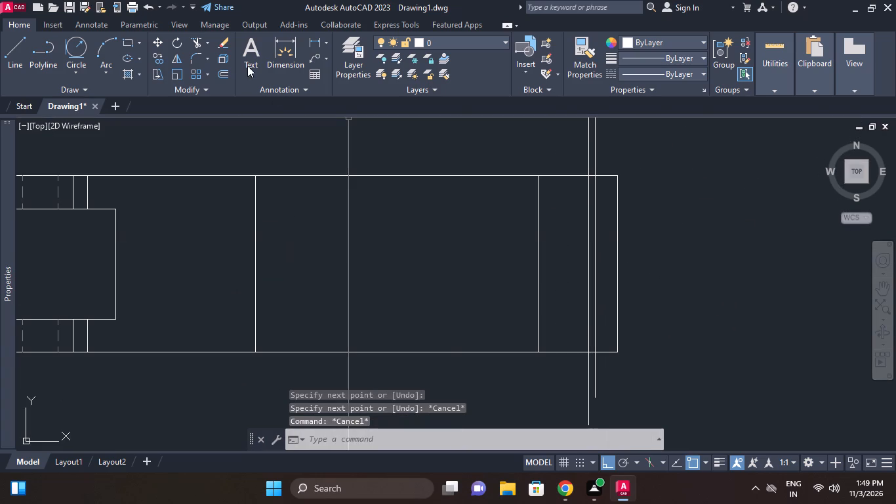
{"action": "left_click", "coordinate": [197, 45]}
{"action": "right_click", "coordinate": [234, 117]}
{"action": "left_click", "coordinate": [263, 129]}
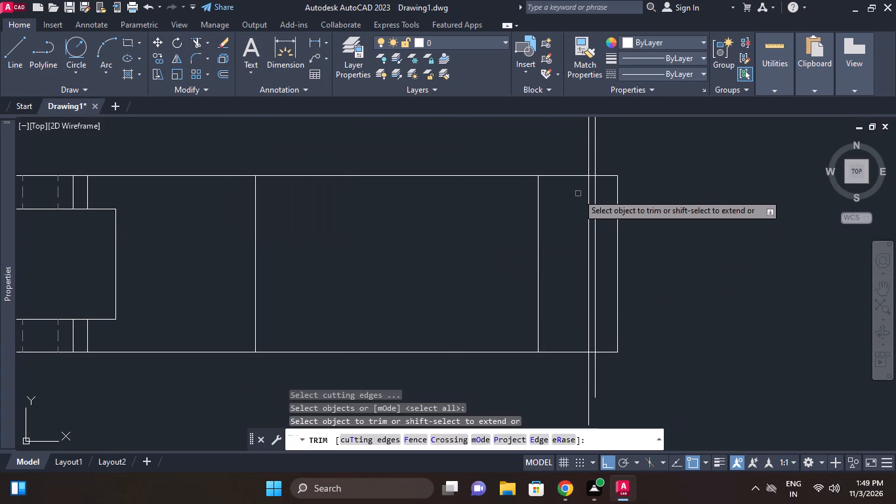
{"action": "left_click", "coordinate": [599, 163]}
{"action": "left_click", "coordinate": [595, 159]}
{"action": "left_click", "coordinate": [586, 164]}
Trim the two tip projection lines below the slotted view's lower edge.
{"action": "middle_click_drag", "start_coordinate": [628, 205], "coordinate": [630, 140]}
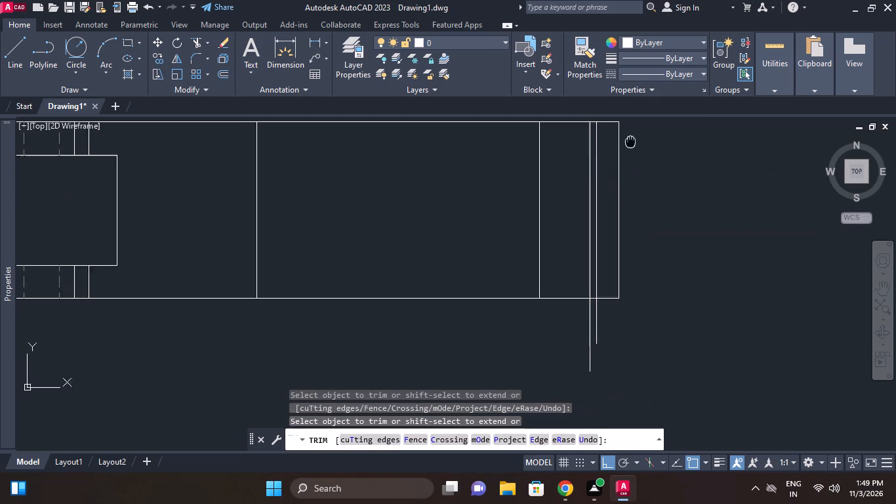
{"action": "left_click", "coordinate": [589, 316]}
{"action": "left_click", "coordinate": [609, 298]}
{"action": "left_click", "coordinate": [571, 294]}
{"action": "right_click", "coordinate": [694, 207]}
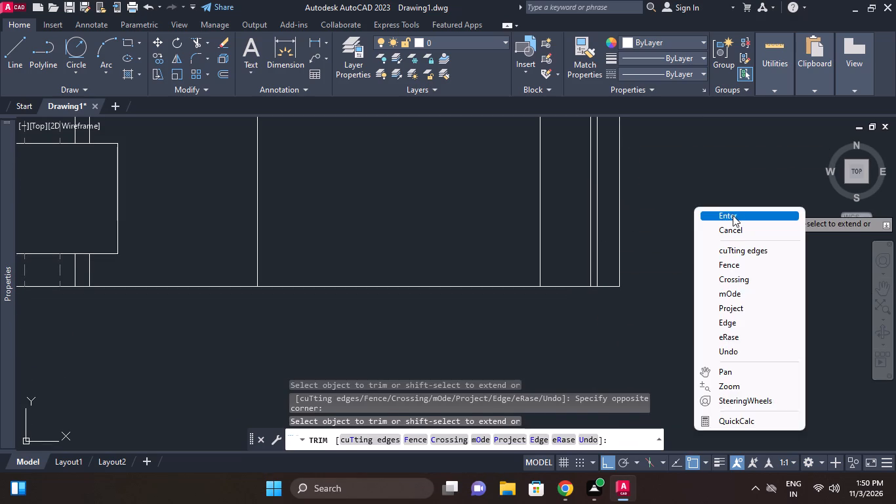
{"action": "left_click", "coordinate": [722, 215]}
Match the left of the two tip projection lines to the dashed hidden hole line in the slotted view's lower lug.
{"action": "middle_click_drag", "start_coordinate": [704, 232], "coordinate": [736, 235]}
{"action": "scroll", "coordinate": [721, 236], "scroll_direction": "down", "scroll_amount": 1}
{"action": "scroll", "coordinate": [359, 247], "scroll_direction": "up", "scroll_amount": 1}
{"action": "left_click", "coordinate": [308, 259]}
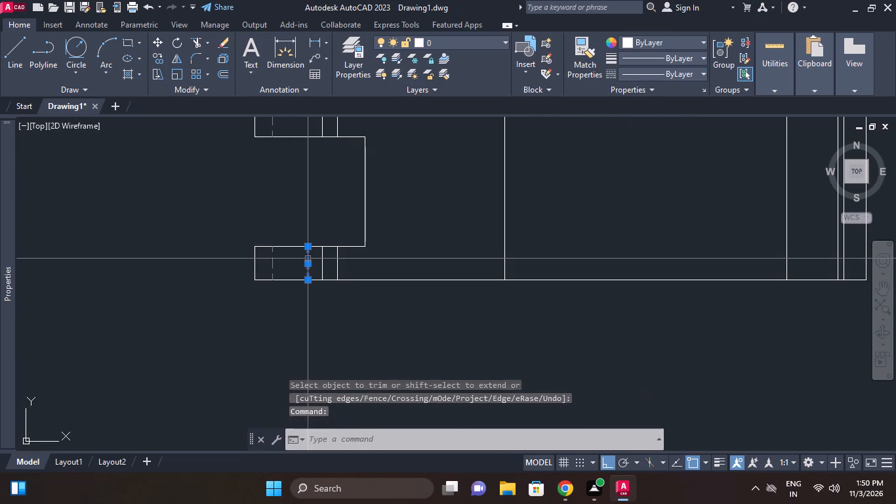
{"action": "left_click", "coordinate": [588, 62]}
{"action": "middle_click_drag", "start_coordinate": [674, 229], "coordinate": [533, 261]}
{"action": "scroll", "coordinate": [670, 215], "scroll_direction": "up", "scroll_amount": 1}
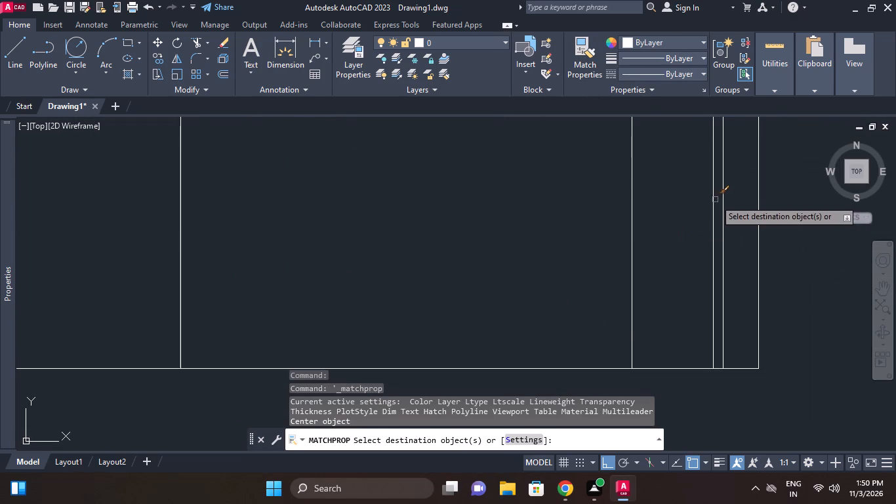
{"action": "left_click", "coordinate": [715, 199]}
{"action": "middle_click_drag", "start_coordinate": [716, 203], "coordinate": [619, 240]}
{"action": "scroll", "coordinate": [712, 205], "scroll_direction": "down", "scroll_amount": 1}
{"action": "right_click", "coordinate": [699, 224]}
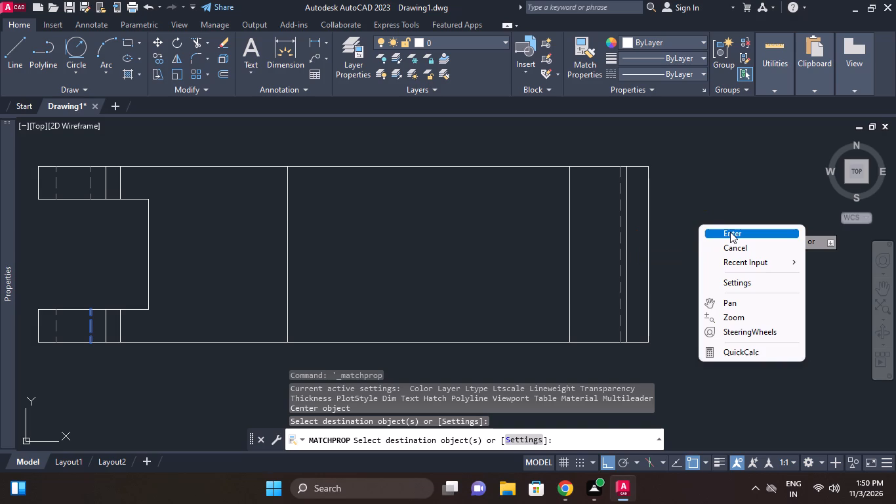
{"action": "left_click", "coordinate": [730, 232]}
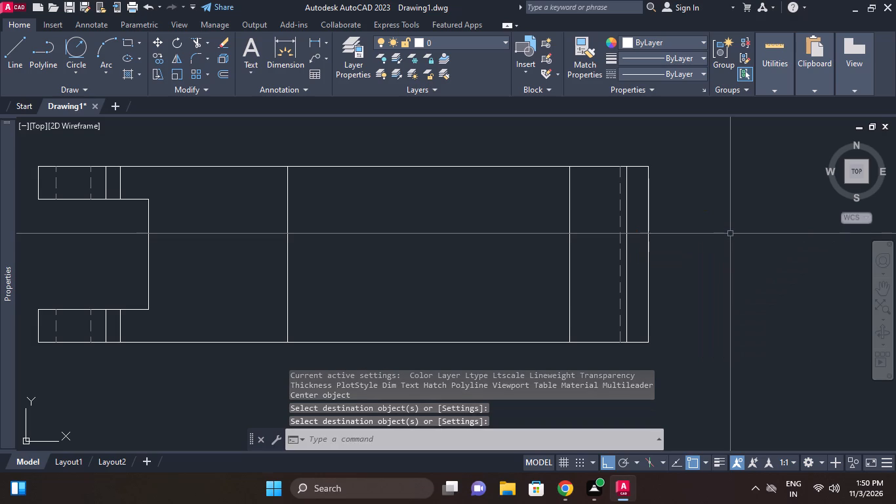
Offset the slotted view's right end edge 1 unit inward.
{"action": "type", "text": "o"}
{"action": "key", "text": "space"}
{"action": "key", "text": "1"}
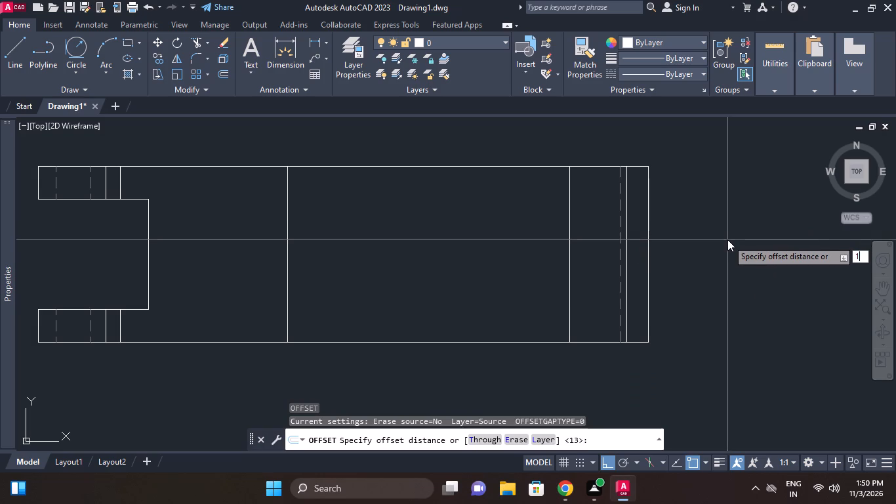
{"action": "key", "text": "Return"}
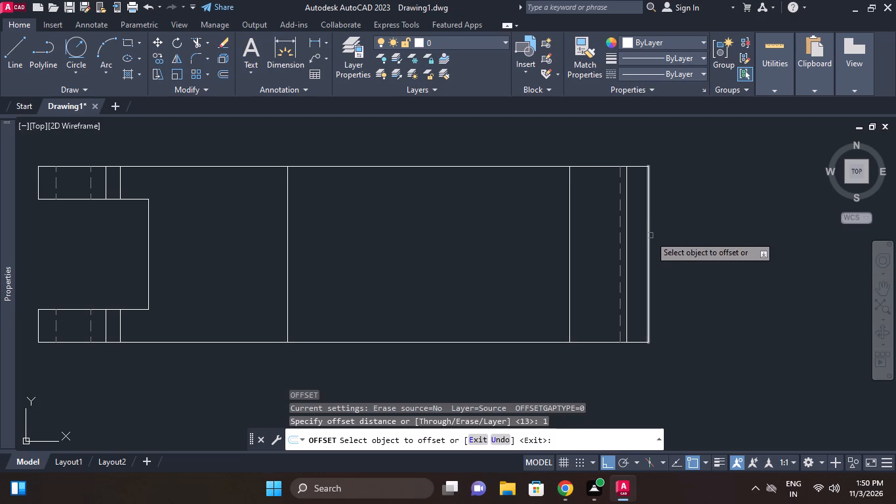
{"action": "left_click", "coordinate": [650, 233]}
{"action": "left_click", "coordinate": [603, 199]}
{"action": "right_click", "coordinate": [676, 199]}
{"action": "left_click", "coordinate": [696, 205]}
Match the offset line beside the right end edge to the dashed hidden line near the tip.
{"action": "left_click", "coordinate": [618, 192]}
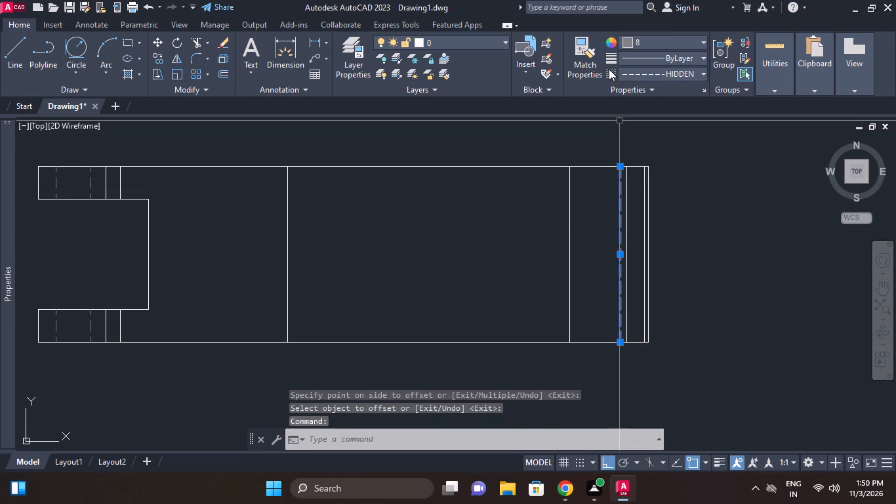
{"action": "left_click", "coordinate": [589, 55]}
{"action": "left_click", "coordinate": [643, 180]}
{"action": "right_click", "coordinate": [699, 162]}
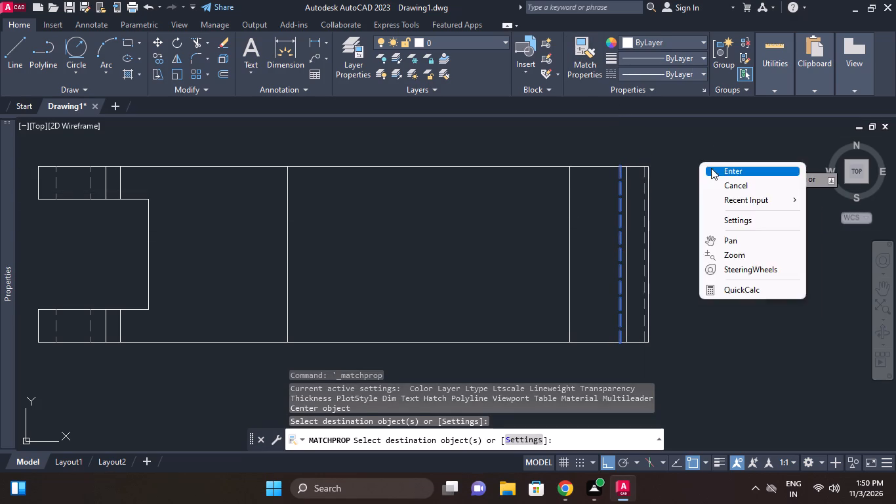
{"action": "left_click", "coordinate": [711, 168]}
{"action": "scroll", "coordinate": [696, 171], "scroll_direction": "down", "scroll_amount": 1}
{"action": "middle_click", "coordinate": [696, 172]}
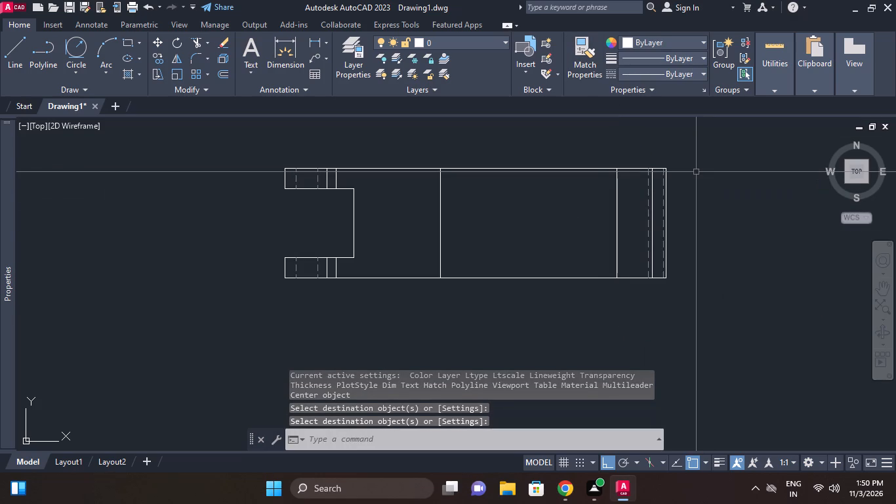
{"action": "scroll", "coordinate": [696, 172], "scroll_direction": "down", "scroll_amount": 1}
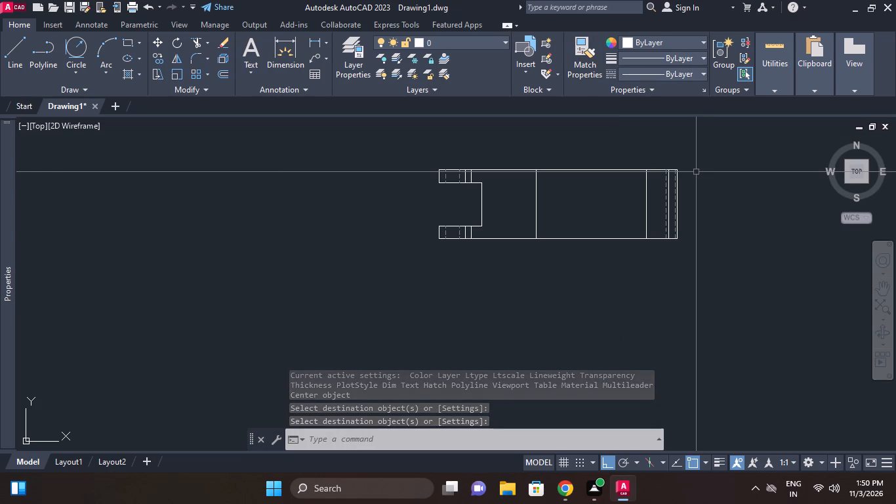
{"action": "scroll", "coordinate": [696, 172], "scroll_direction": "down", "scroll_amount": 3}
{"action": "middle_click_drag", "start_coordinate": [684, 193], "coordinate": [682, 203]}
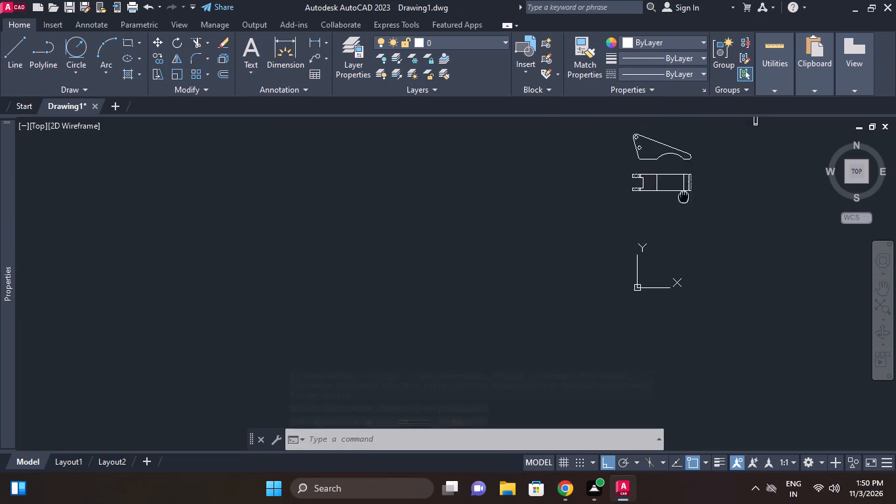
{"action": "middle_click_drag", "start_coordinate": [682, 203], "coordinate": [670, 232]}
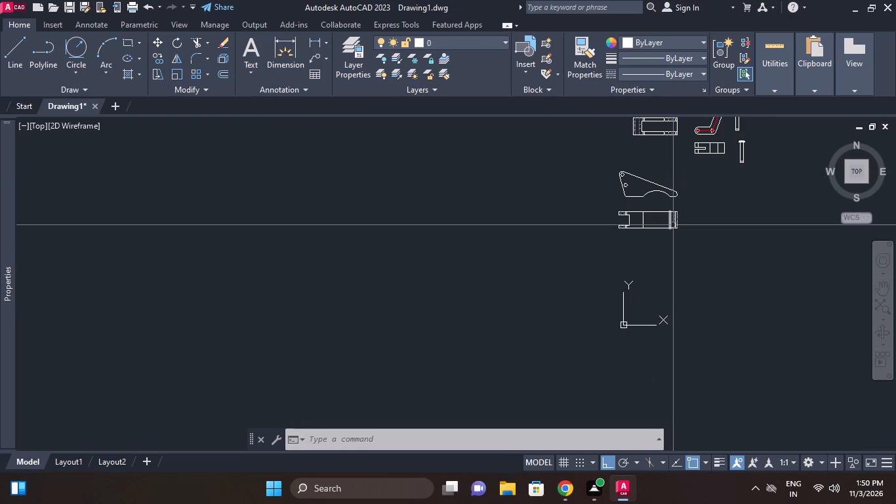
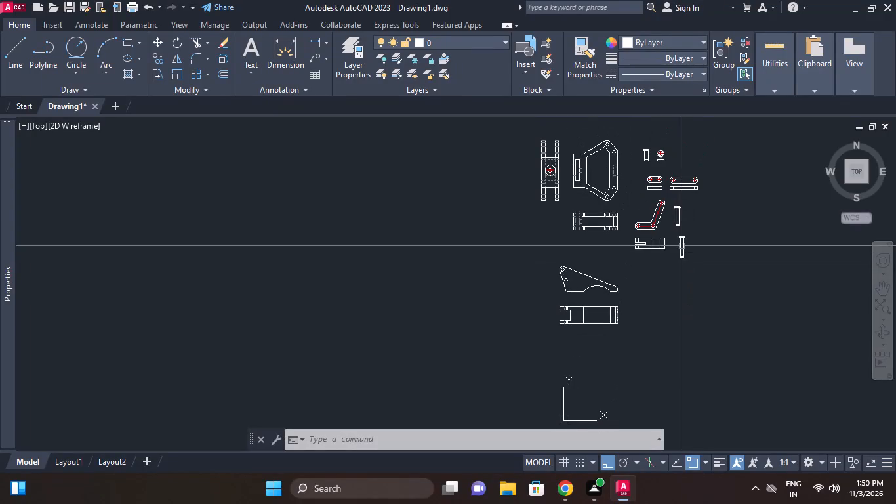
Draw a 60-unit horizontal line in the empty space beside the lever views, below the pin drawings.
{"action": "middle_click_drag", "start_coordinate": [685, 242], "coordinate": [678, 272]}
{"action": "scroll", "coordinate": [685, 242], "scroll_direction": "up", "scroll_amount": 1}
{"action": "middle_click_drag", "start_coordinate": [682, 297], "coordinate": [679, 294]}
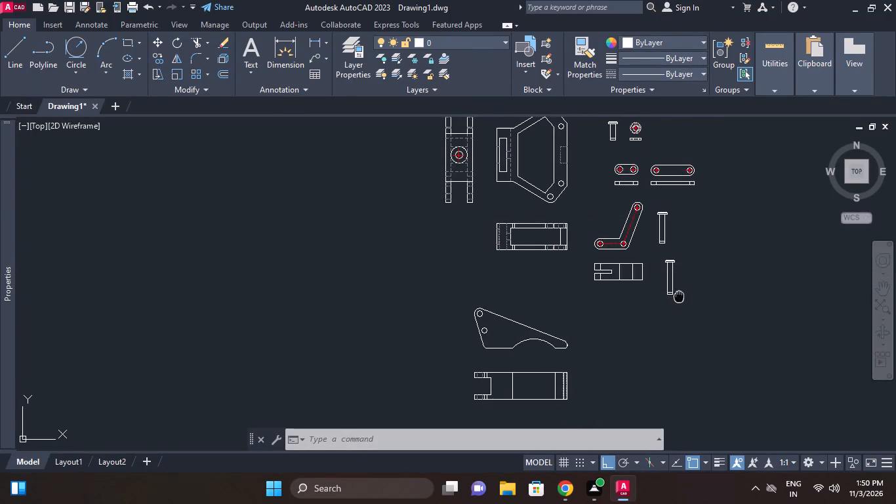
{"action": "middle_click_drag", "start_coordinate": [679, 294], "coordinate": [679, 289]}
{"action": "middle_click_drag", "start_coordinate": [674, 299], "coordinate": [668, 251]}
{"action": "middle_click_drag", "start_coordinate": [586, 297], "coordinate": [582, 284]}
{"action": "type", "text": "l"}
{"action": "key", "text": "space"}
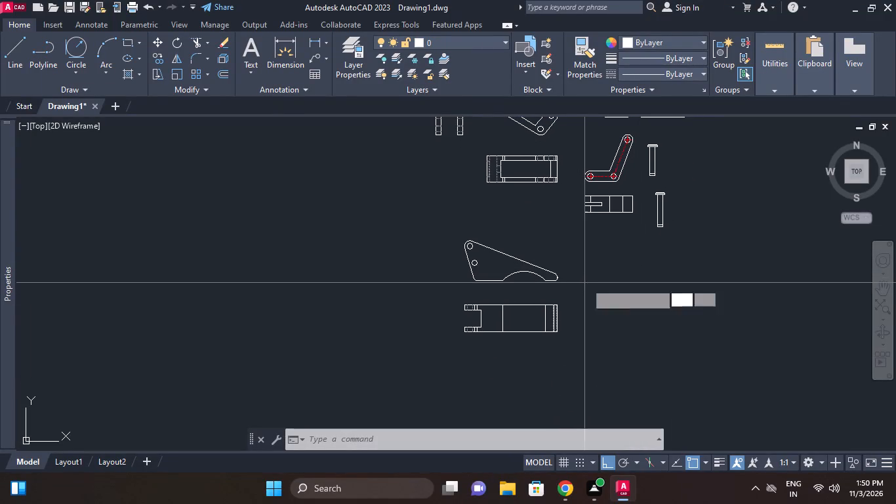
{"action": "middle_click_drag", "start_coordinate": [624, 309], "coordinate": [623, 274]}
{"action": "scroll", "coordinate": [615, 290], "scroll_direction": "up", "scroll_amount": 1}
{"action": "left_click", "coordinate": [672, 243]}
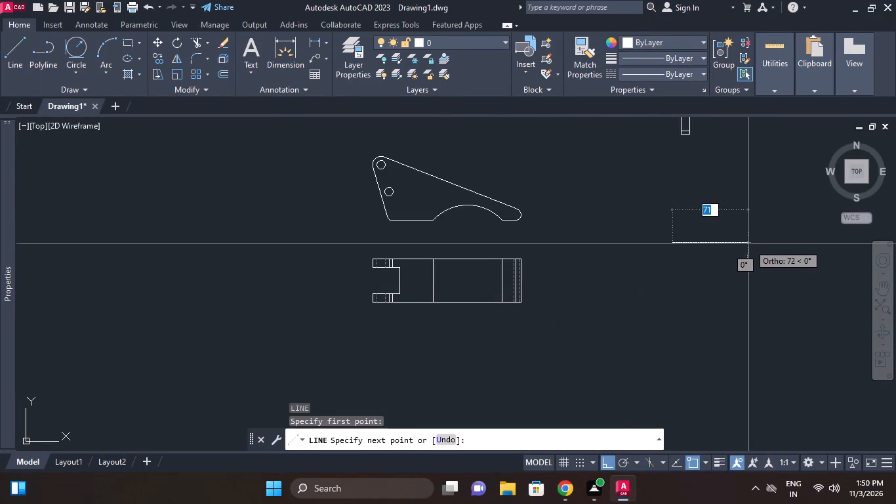
{"action": "key", "text": "6"}
{"action": "key", "text": "0"}
{"action": "key", "text": "Return"}
{"action": "key", "text": "Return"}
Draw an 8-diameter circle centred on each end of the 60-unit line.
{"action": "middle_click_drag", "start_coordinate": [723, 268], "coordinate": [710, 270]}
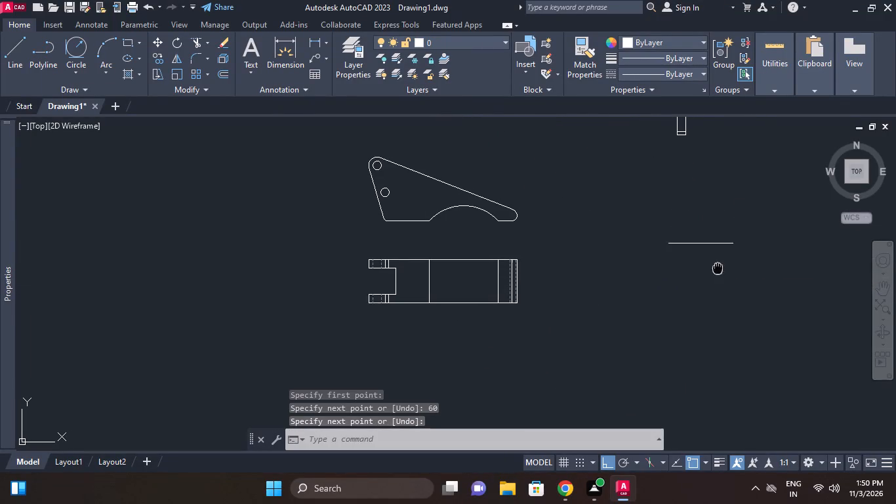
{"action": "middle_click_drag", "start_coordinate": [710, 270], "coordinate": [674, 277]}
{"action": "scroll", "coordinate": [666, 261], "scroll_direction": "up", "scroll_amount": 1}
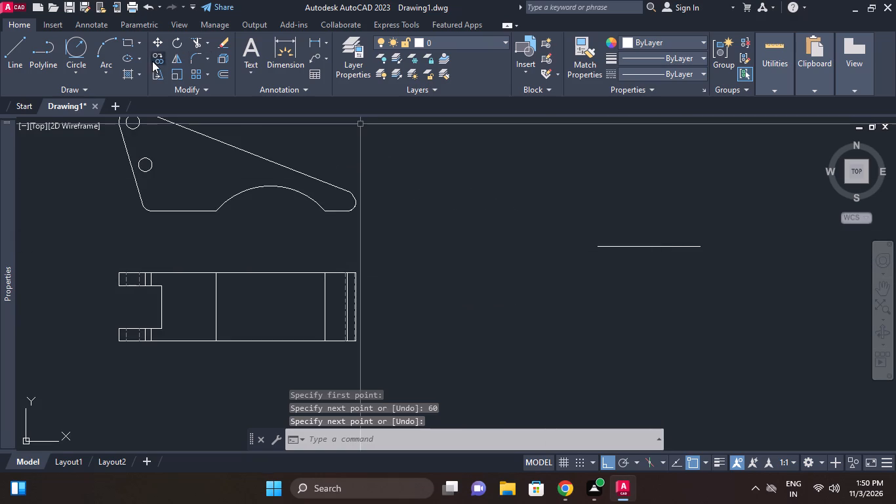
{"action": "left_click", "coordinate": [81, 69]}
{"action": "left_click", "coordinate": [115, 128]}
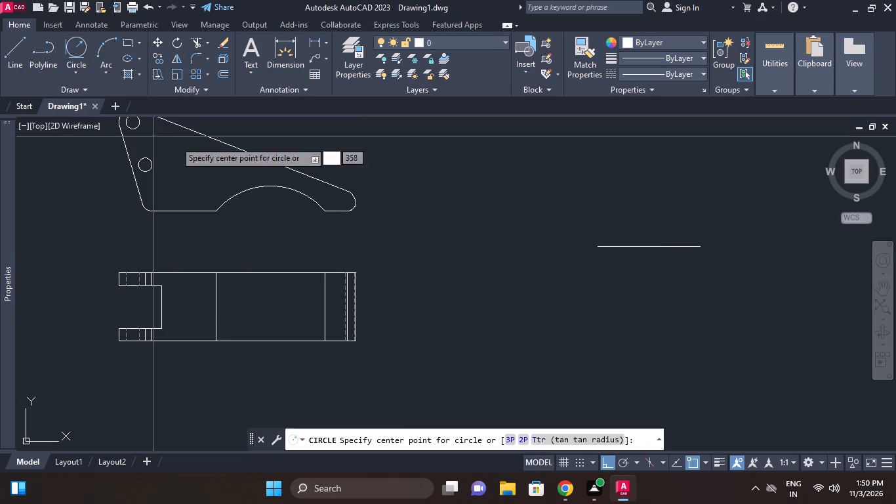
{"action": "left_click", "coordinate": [596, 249]}
{"action": "key", "text": "8"}
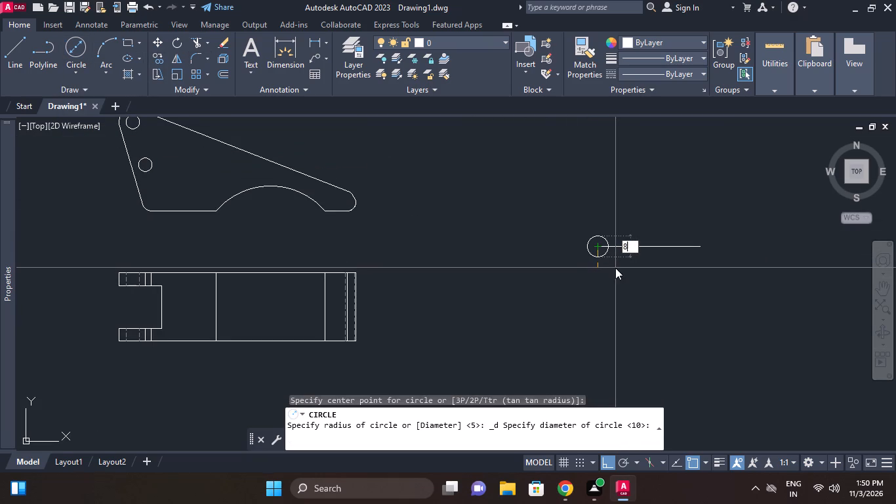
{"action": "key", "text": "space"}
{"action": "key", "text": "space"}
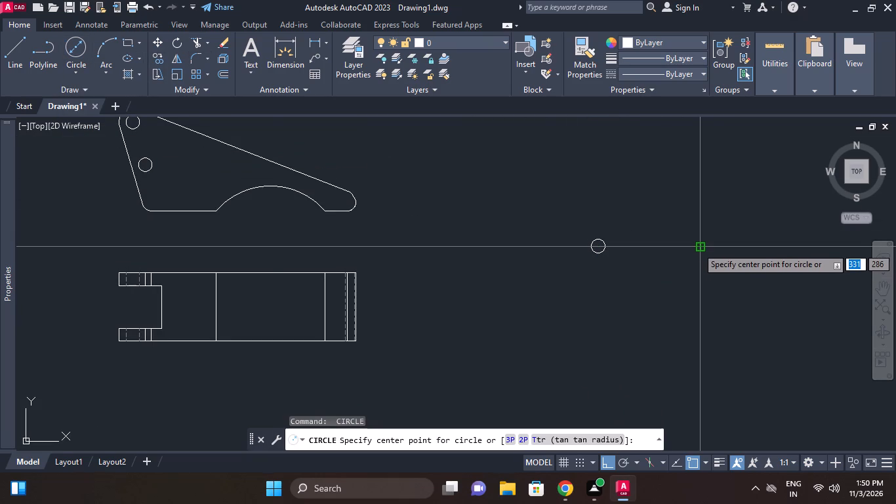
{"action": "left_click", "coordinate": [80, 39]}
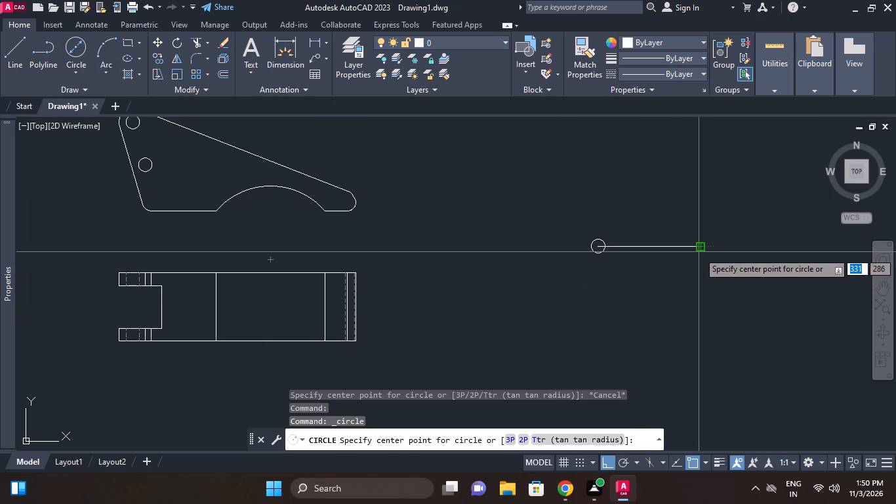
{"action": "left_click", "coordinate": [699, 252]}
{"action": "type", "text": "8"}
{"action": "key", "text": "space"}
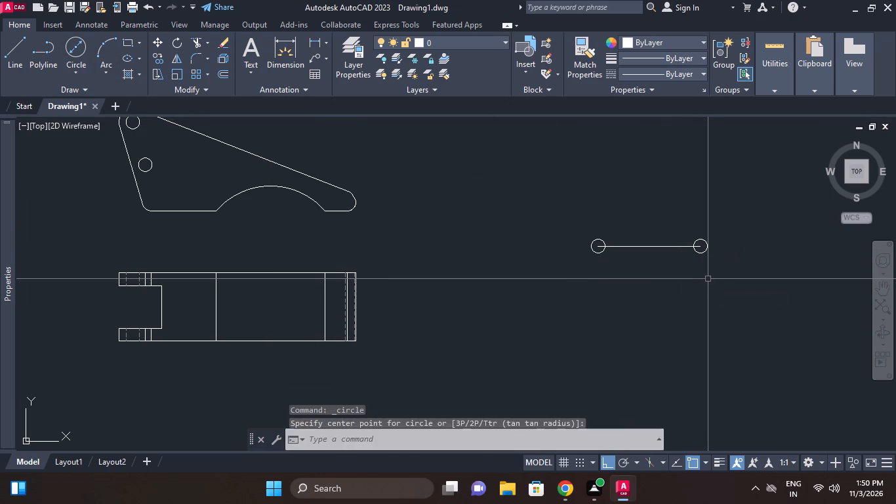
Draw a circle of radius 10 concentric with each 8-diameter hole.
{"action": "scroll", "coordinate": [638, 244], "scroll_direction": "up", "scroll_amount": 1}
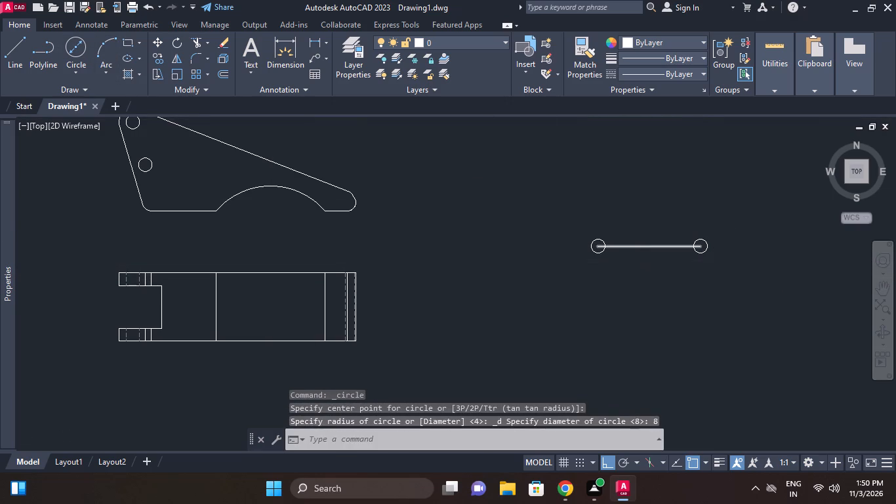
{"action": "key", "text": "space"}
{"action": "left_click", "coordinate": [574, 247]}
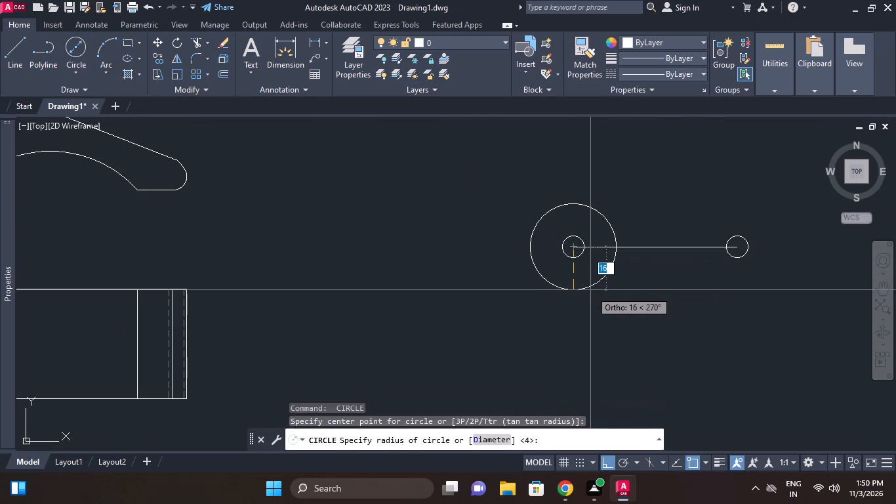
{"action": "key", "text": "1"}
{"action": "key", "text": "0"}
{"action": "key", "text": "space"}
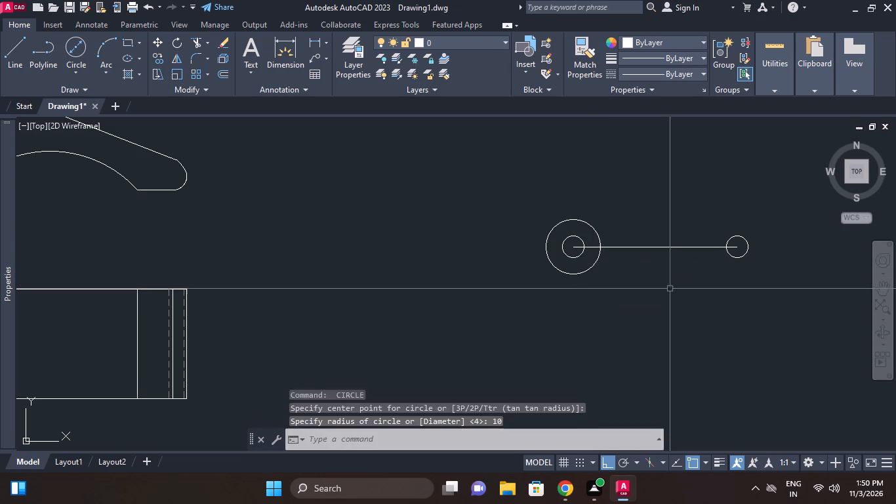
{"action": "key", "text": "space"}
{"action": "left_click", "coordinate": [735, 249]}
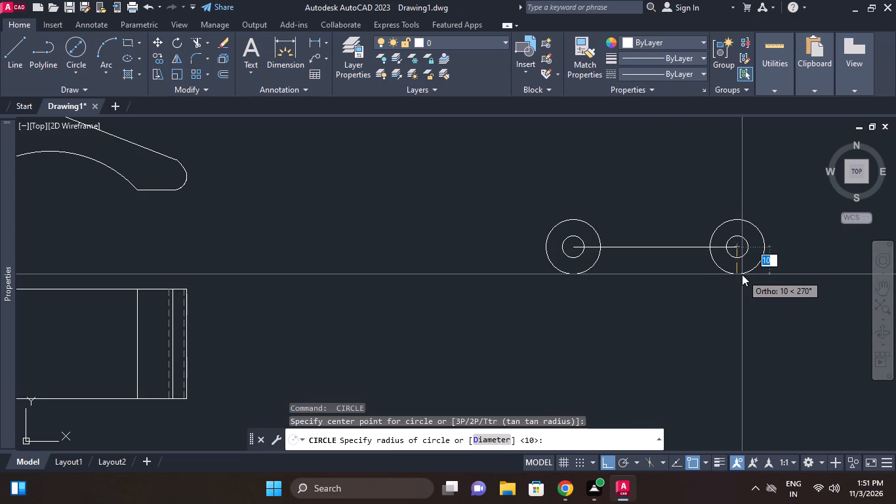
{"action": "key", "text": "1"}
{"action": "key", "text": "0"}
{"action": "key", "text": "space"}
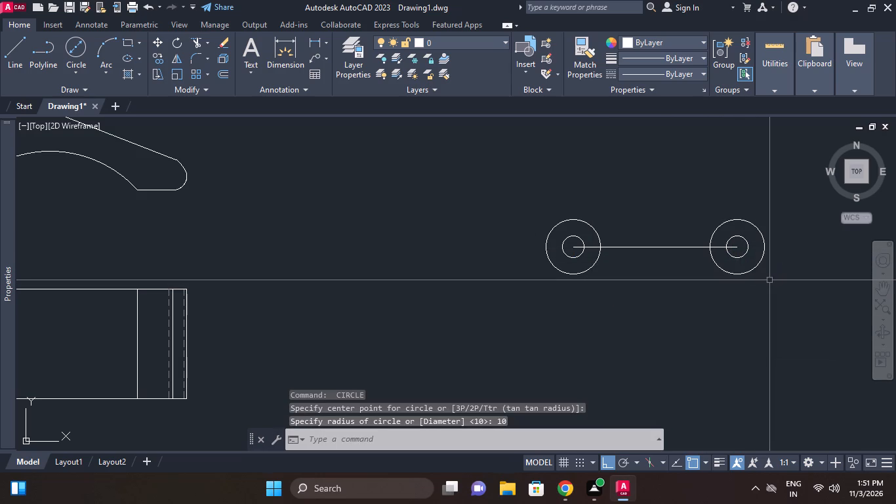
Connect the two outer circles with straight lines joining their top quadrants and their bottom quadrants.
{"action": "key", "text": "l"}
{"action": "key", "text": "space"}
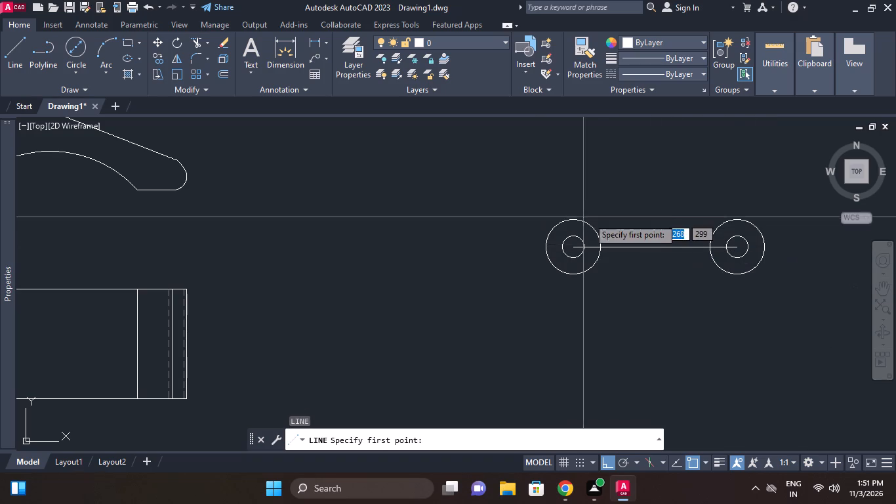
{"action": "left_click", "coordinate": [575, 217]}
{"action": "left_click", "coordinate": [736, 220]}
{"action": "right_click", "coordinate": [727, 205]}
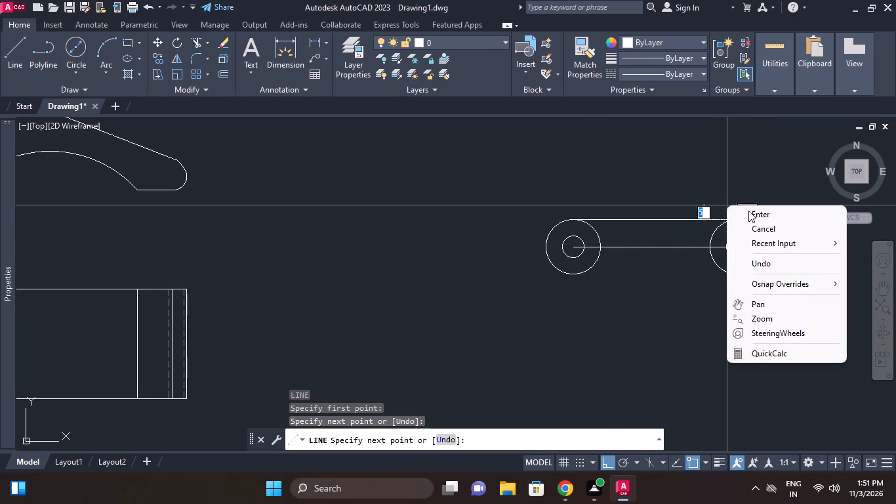
{"action": "left_click", "coordinate": [748, 211]}
{"action": "right_click", "coordinate": [657, 196]}
{"action": "left_click", "coordinate": [717, 214]}
{"action": "left_click", "coordinate": [716, 206]}
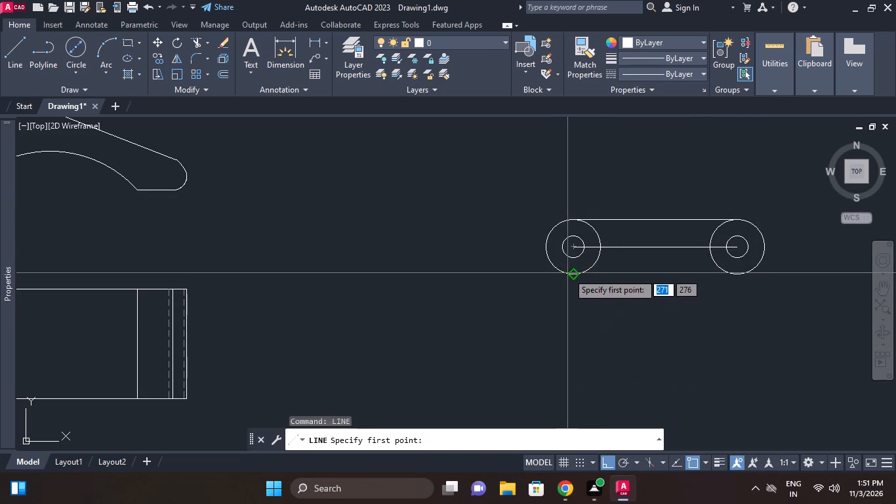
{"action": "left_click", "coordinate": [572, 274]}
{"action": "left_click", "coordinate": [739, 277]}
{"action": "right_click", "coordinate": [752, 276]}
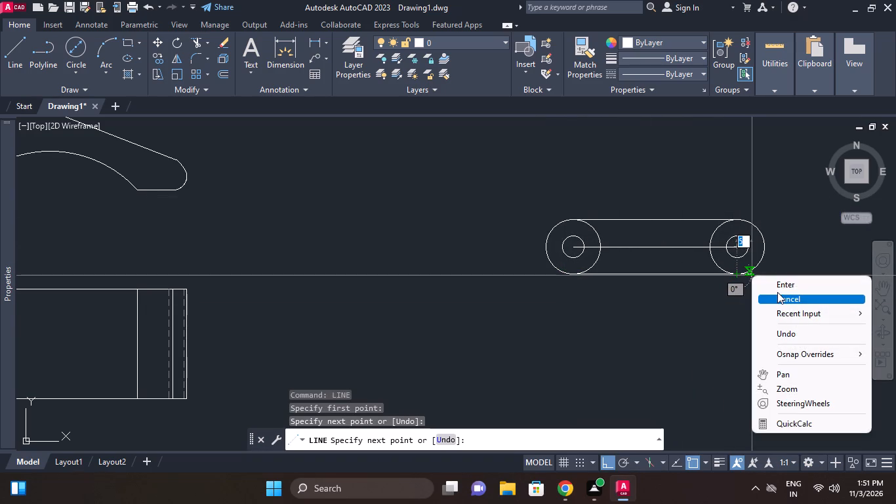
{"action": "left_click", "coordinate": [778, 293]}
Trim the inner halves of both outer circles to leave a single round-ended link outline.
{"action": "middle_click_drag", "start_coordinate": [742, 287], "coordinate": [692, 226]}
{"action": "middle_click_drag", "start_coordinate": [712, 274], "coordinate": [600, 244]}
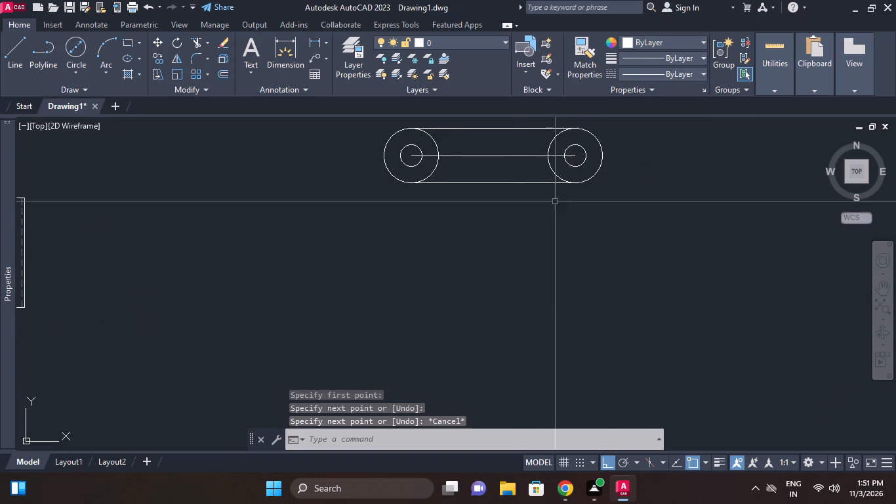
{"action": "middle_click_drag", "start_coordinate": [514, 199], "coordinate": [569, 258]}
{"action": "left_click", "coordinate": [201, 43]}
{"action": "right_click", "coordinate": [259, 218]}
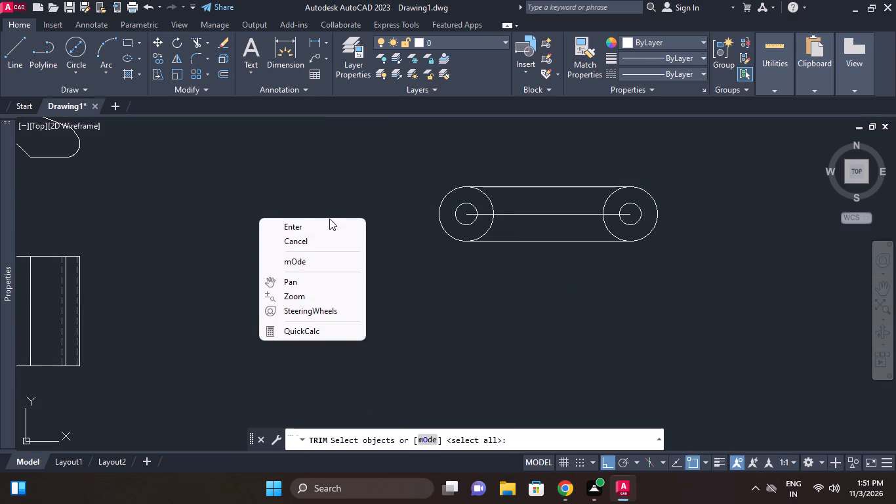
{"action": "left_click", "coordinate": [325, 223]}
{"action": "left_click", "coordinate": [488, 201]}
{"action": "left_click", "coordinate": [489, 224]}
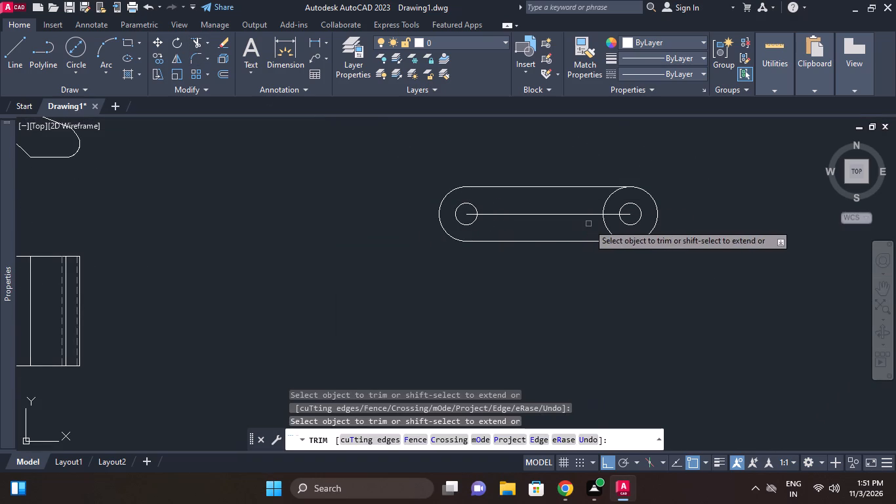
{"action": "left_click", "coordinate": [612, 228]}
{"action": "left_click", "coordinate": [598, 234]}
{"action": "left_click", "coordinate": [604, 207]}
{"action": "right_click", "coordinate": [590, 188]}
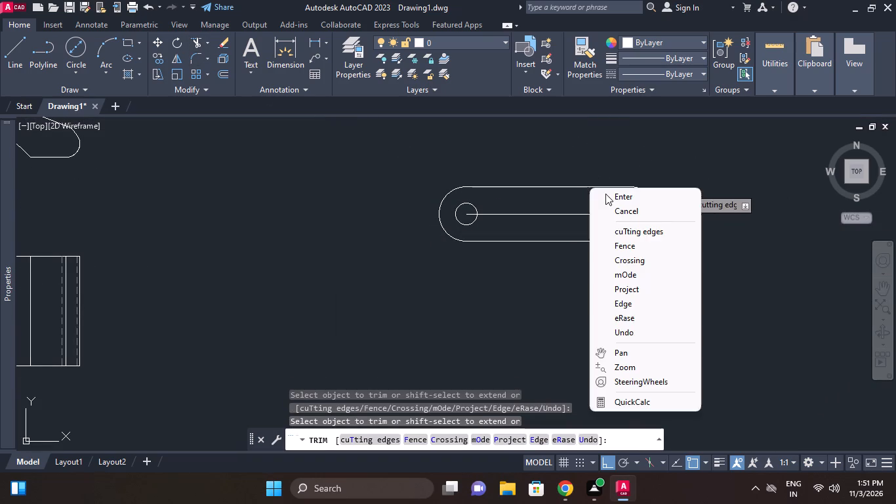
{"action": "left_click", "coordinate": [605, 194]}
Erase the construction line between the two hole centres of the link.
{"action": "left_click", "coordinate": [580, 213]}
{"action": "right_click", "coordinate": [550, 171]}
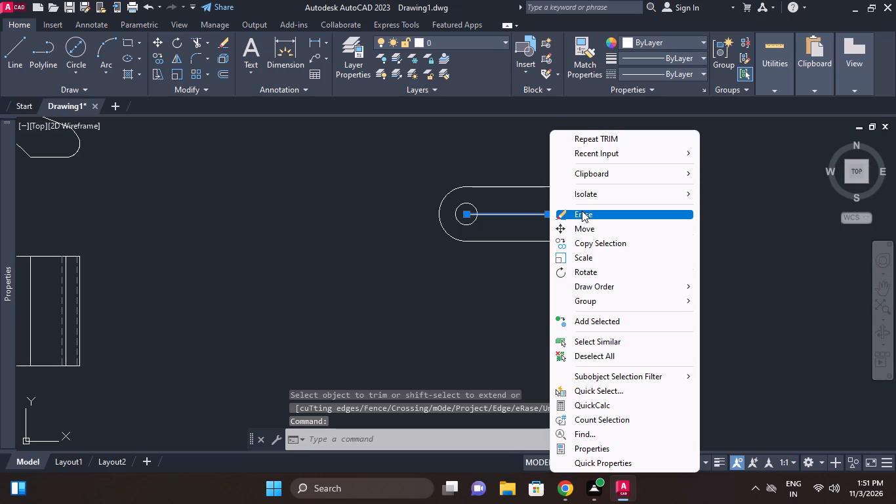
{"action": "left_click", "coordinate": [582, 211]}
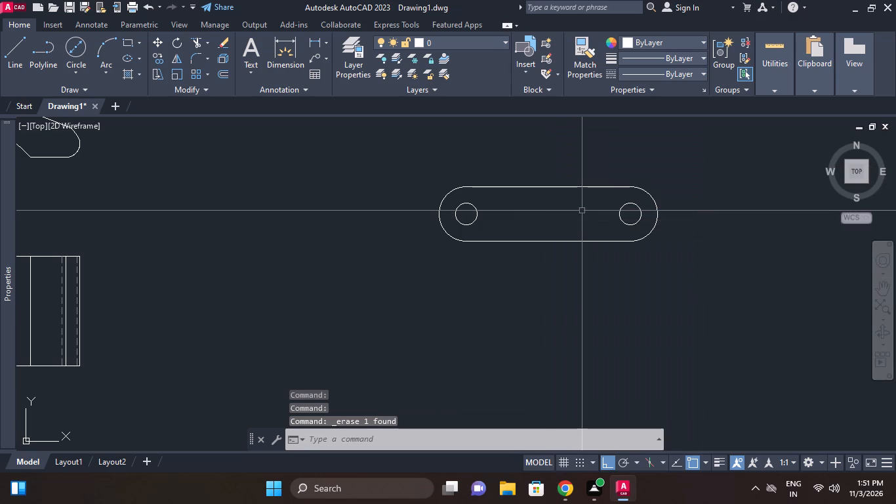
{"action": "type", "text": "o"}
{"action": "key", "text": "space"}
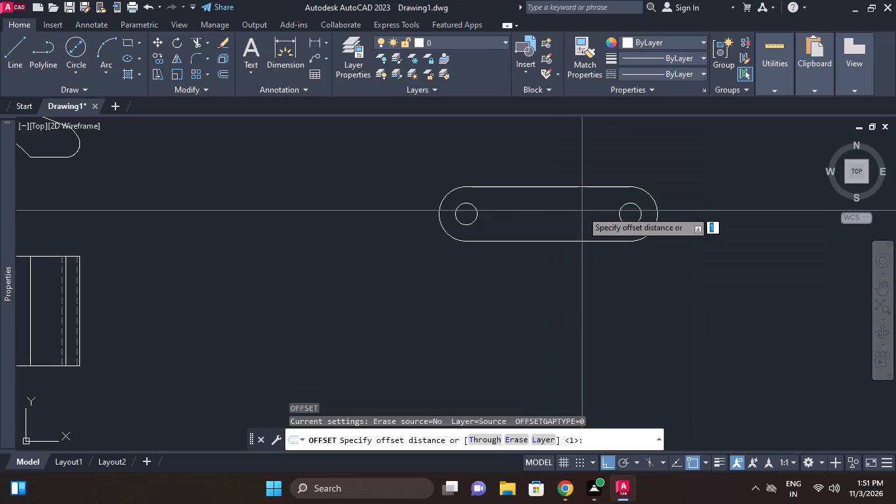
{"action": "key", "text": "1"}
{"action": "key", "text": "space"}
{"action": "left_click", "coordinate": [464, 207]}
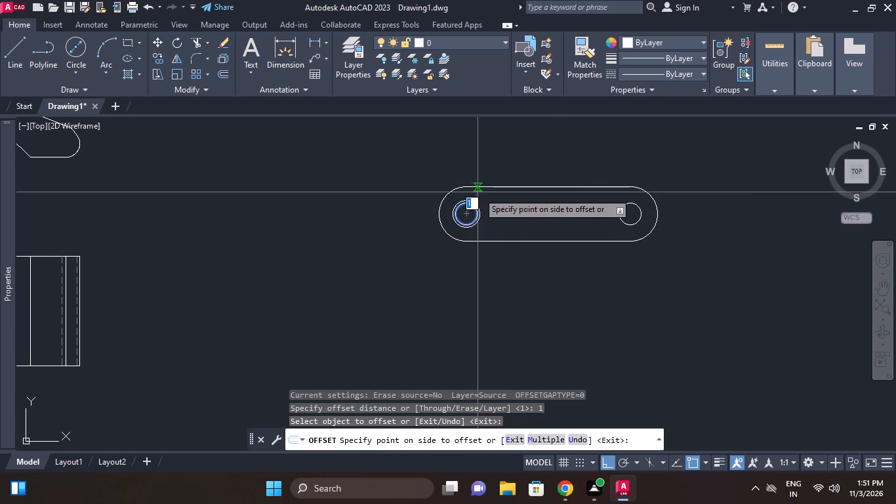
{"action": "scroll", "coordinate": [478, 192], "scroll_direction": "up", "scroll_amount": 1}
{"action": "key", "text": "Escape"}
Offset both hole circles of the link outward by 1.5 units.
{"action": "key", "text": "o"}
{"action": "key", "text": "space"}
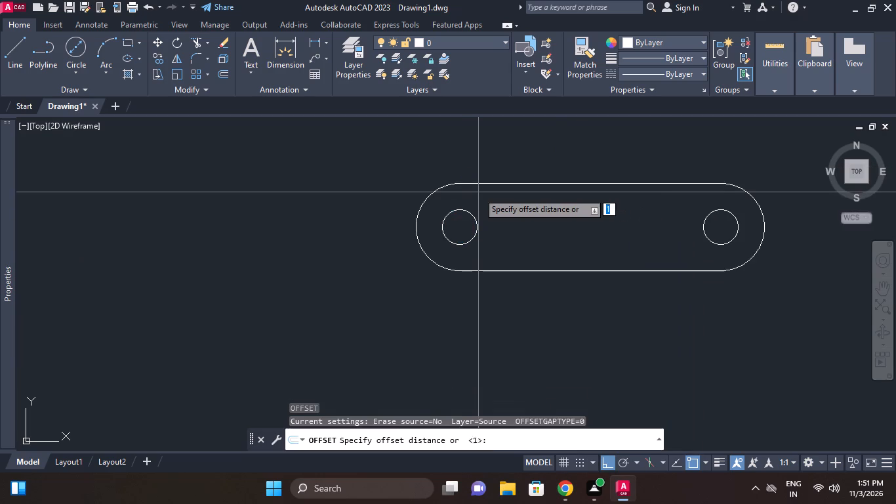
{"action": "key", "text": "1"}
{"action": "key", "text": "period"}
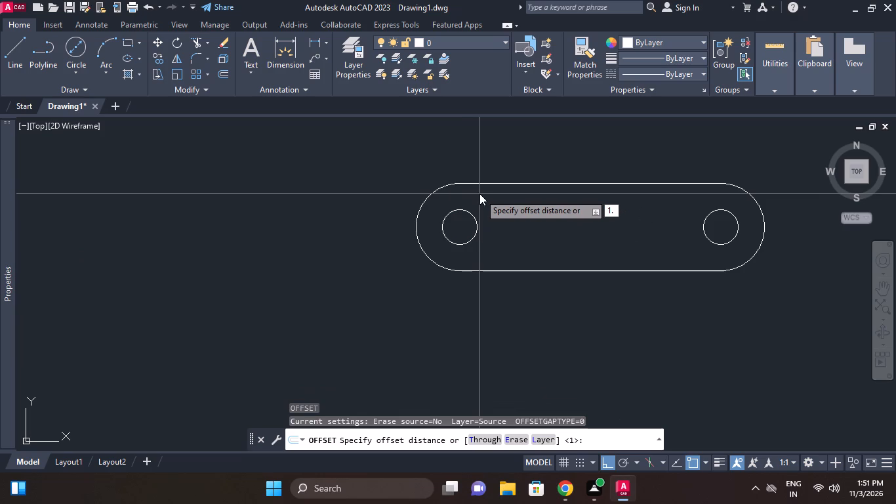
{"action": "type", "text": "5"}
{"action": "key", "text": "space"}
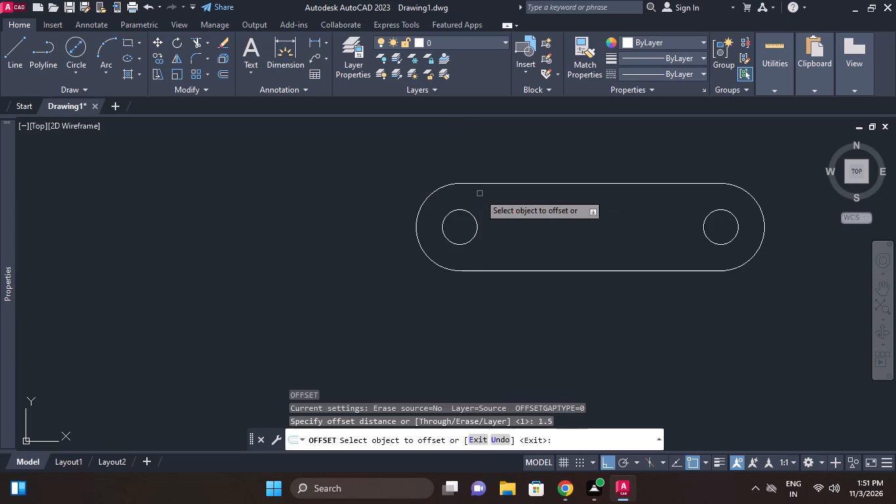
{"action": "left_click", "coordinate": [483, 228]}
{"action": "left_click", "coordinate": [478, 220]}
{"action": "left_click", "coordinate": [513, 199]}
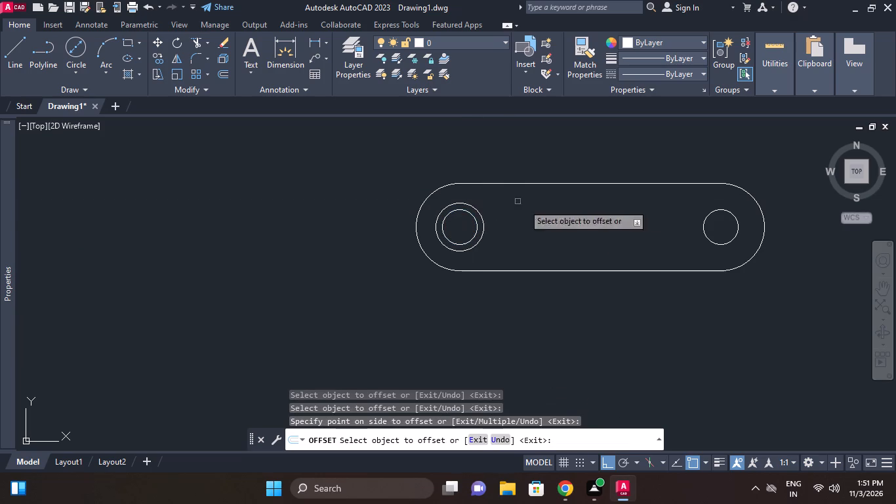
{"action": "left_click", "coordinate": [713, 210]}
{"action": "left_click", "coordinate": [704, 200]}
{"action": "right_click", "coordinate": [704, 197]}
{"action": "left_click", "coordinate": [732, 196]}
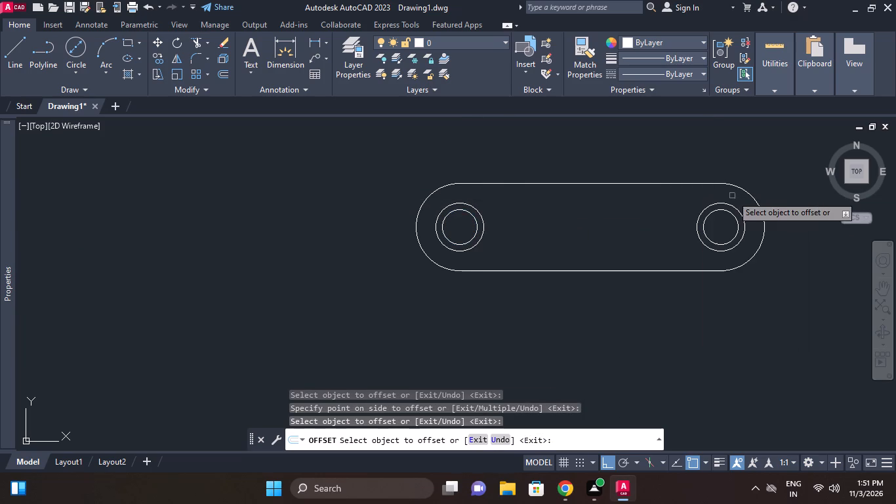
{"action": "right_click", "coordinate": [697, 194]}
{"action": "left_click", "coordinate": [716, 198]}
Add center marks to the offset circles around both holes of the link.
{"action": "right_click", "coordinate": [637, 199]}
{"action": "left_click", "coordinate": [676, 224]}
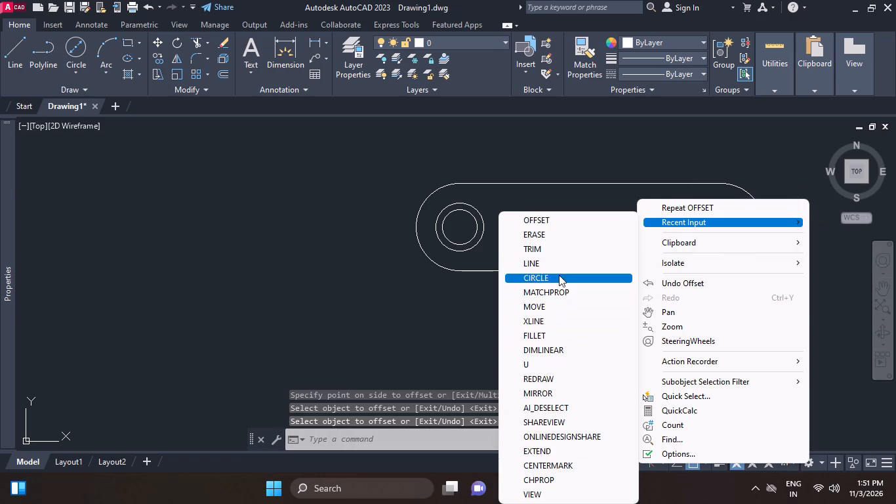
{"action": "left_click", "coordinate": [546, 461]}
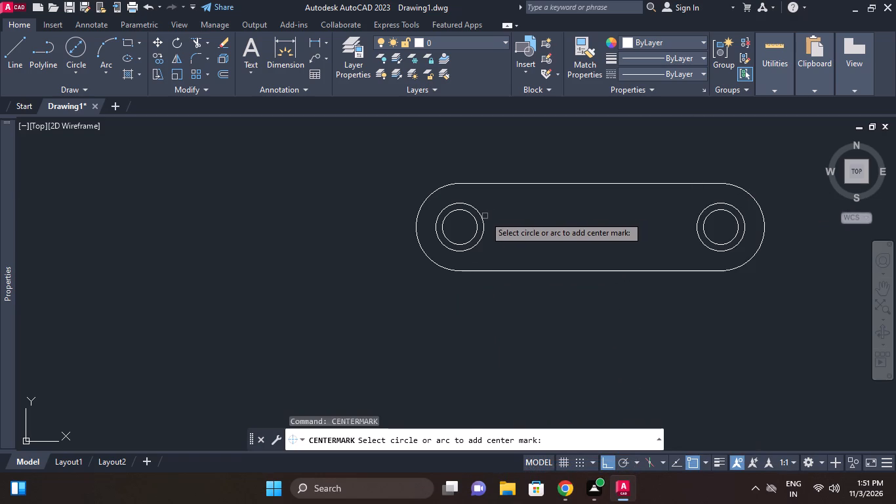
{"action": "left_click", "coordinate": [485, 216]}
{"action": "left_click", "coordinate": [483, 219]}
{"action": "left_click", "coordinate": [703, 209]}
{"action": "right_click", "coordinate": [672, 194]}
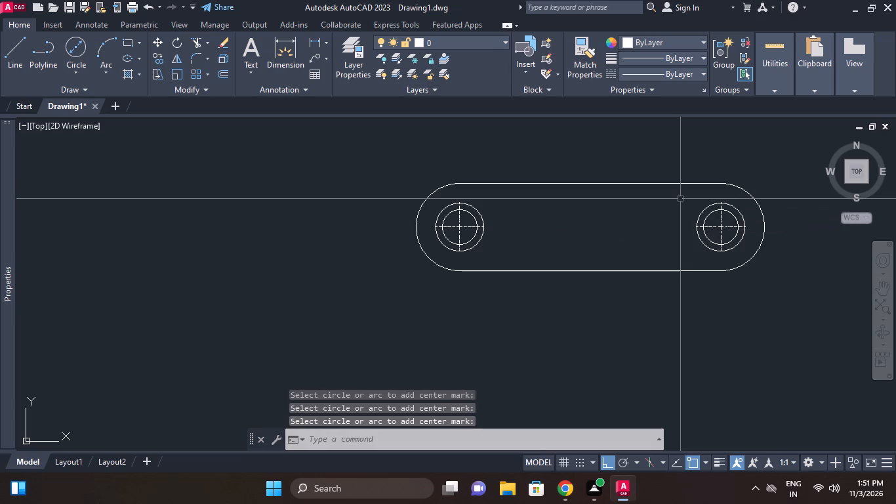
Erase the outer offset circles around both holes of the link.
{"action": "scroll", "coordinate": [698, 218], "scroll_direction": "up", "scroll_amount": 1}
{"action": "left_click", "coordinate": [698, 218]}
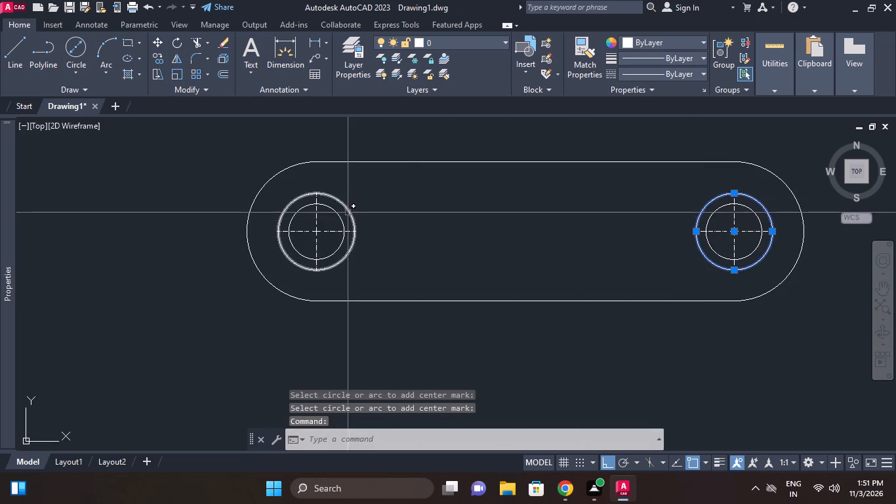
{"action": "left_click", "coordinate": [349, 211]}
{"action": "right_click", "coordinate": [381, 196]}
{"action": "left_click", "coordinate": [421, 229]}
Set the colour of both hole center marks on the link to Red.
{"action": "left_click", "coordinate": [330, 233]}
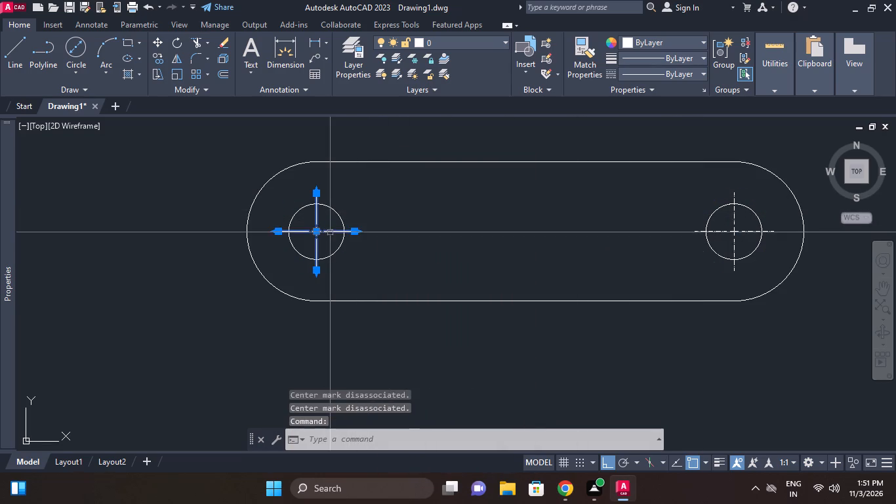
{"action": "left_click", "coordinate": [724, 230]}
{"action": "left_click", "coordinate": [699, 43]}
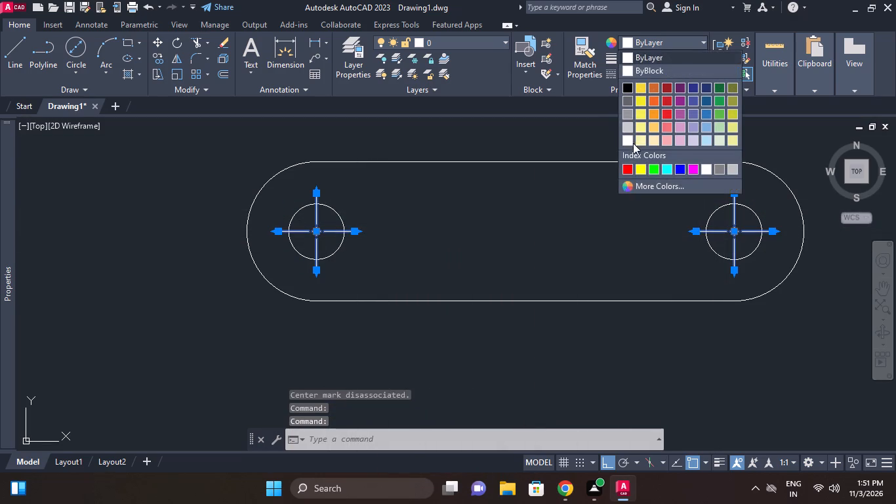
{"action": "left_click", "coordinate": [624, 171]}
{"action": "right_click", "coordinate": [590, 201]}
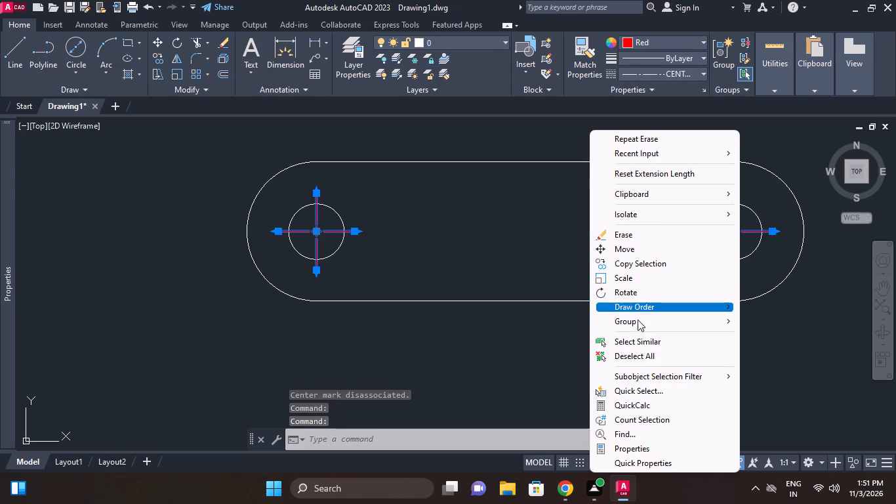
{"action": "left_click", "coordinate": [632, 358]}
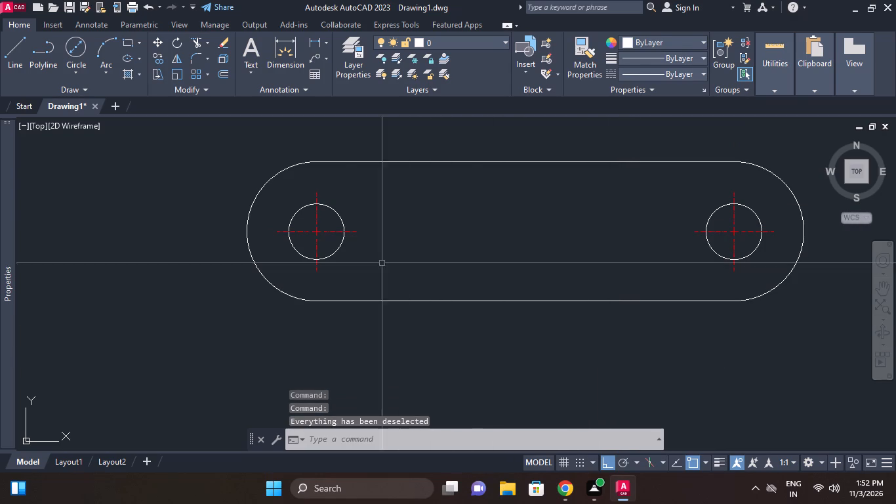
Draw a 52-unit horizontal line between the facing inner edges of the link's two holes.
{"action": "left_click", "coordinate": [382, 235]}
{"action": "left_click", "coordinate": [369, 234]}
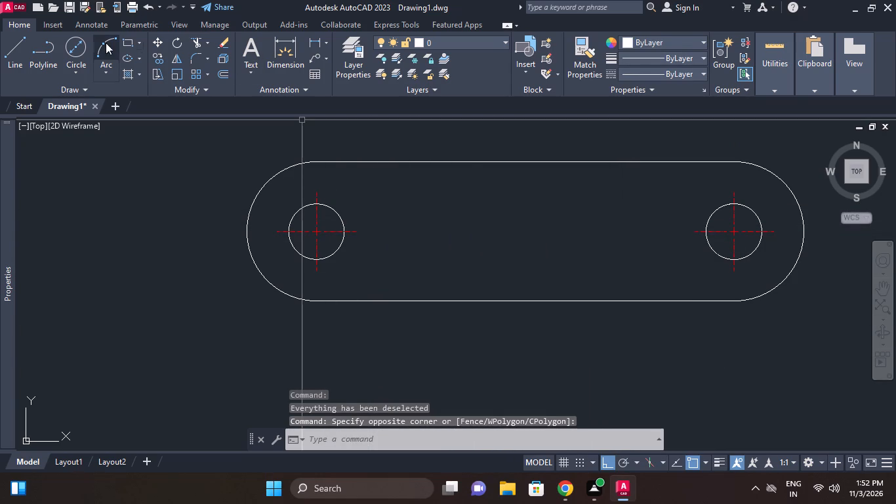
{"action": "left_click", "coordinate": [7, 47]}
{"action": "scroll", "coordinate": [352, 240], "scroll_direction": "up", "scroll_amount": 1}
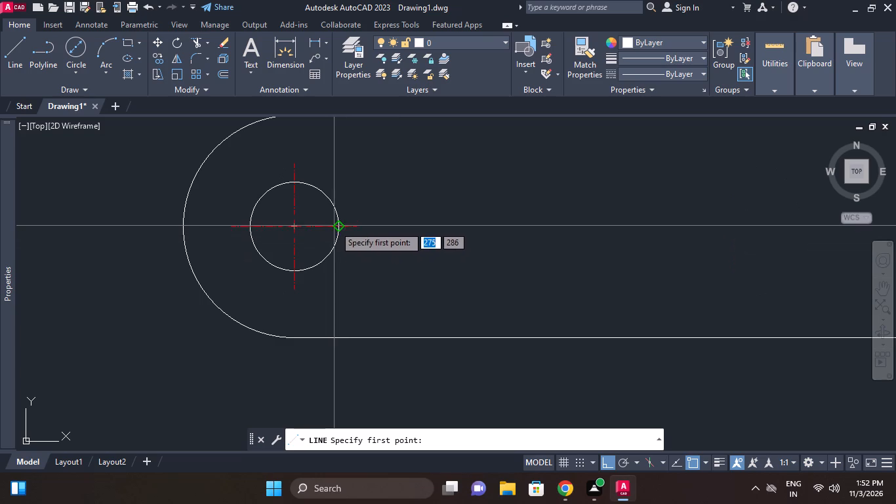
{"action": "left_click", "coordinate": [336, 226]}
{"action": "middle_click_drag", "start_coordinate": [609, 289], "coordinate": [342, 303]}
{"action": "left_click", "coordinate": [654, 243]}
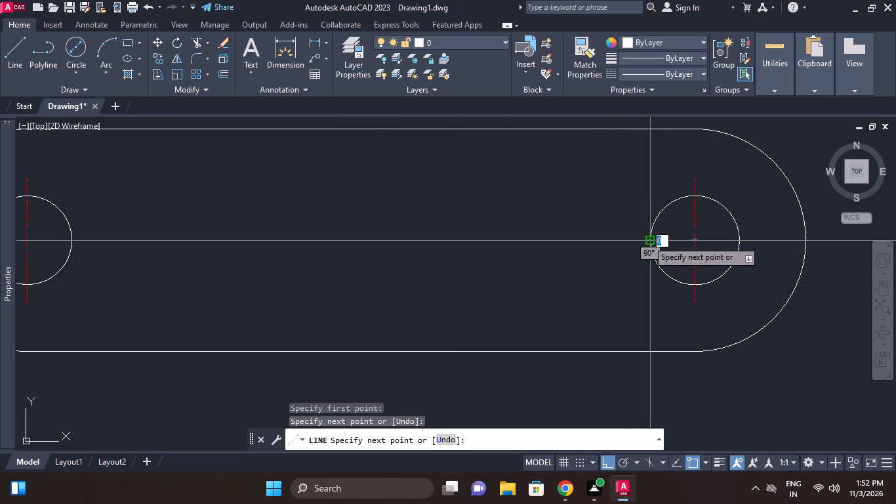
{"action": "right_click", "coordinate": [592, 216]}
{"action": "left_click", "coordinate": [611, 230]}
Give the line between the link's holes the CENTER linetype with a linetype scale of 5.
{"action": "left_click", "coordinate": [547, 240]}
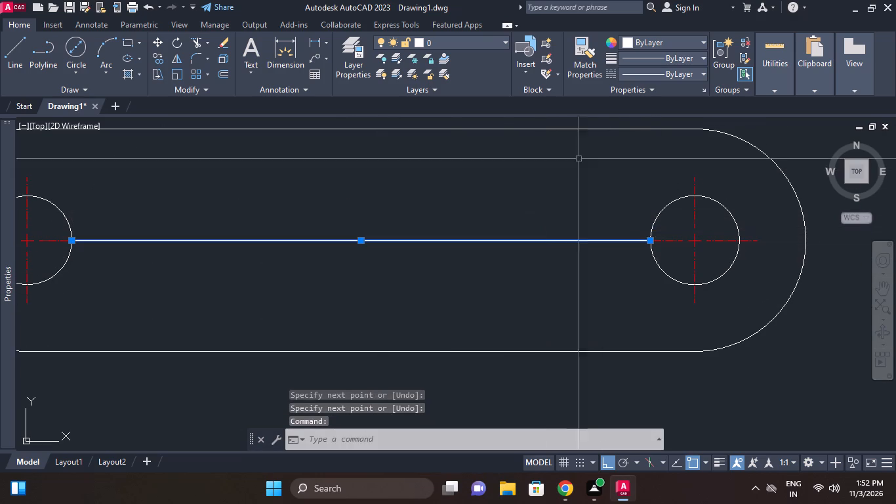
{"action": "left_click", "coordinate": [637, 74]}
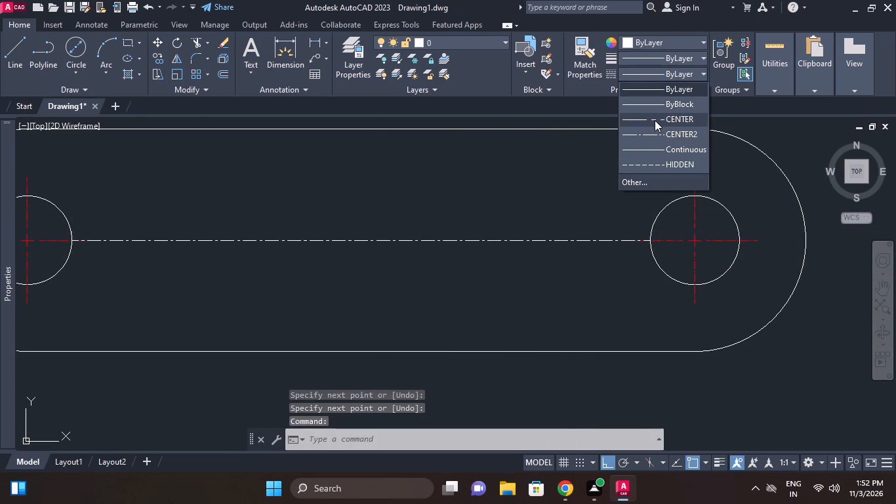
{"action": "left_click", "coordinate": [655, 120]}
{"action": "left_click", "coordinate": [146, 198]}
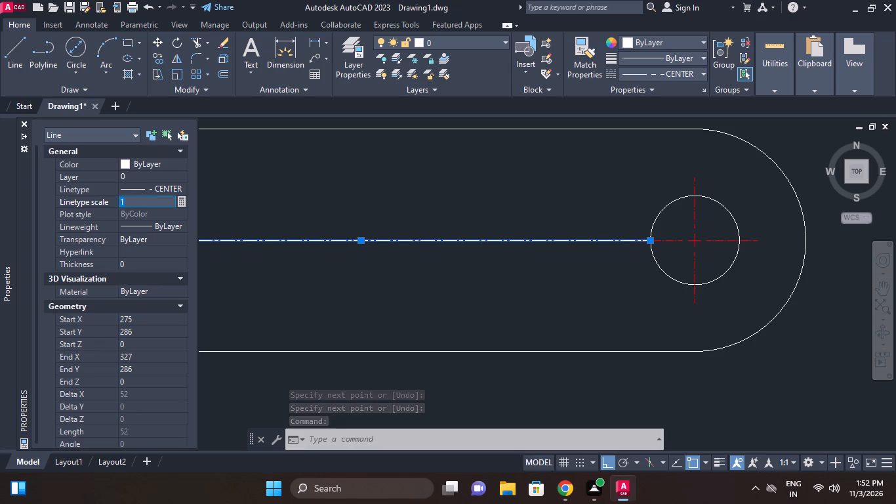
{"action": "key", "text": "5"}
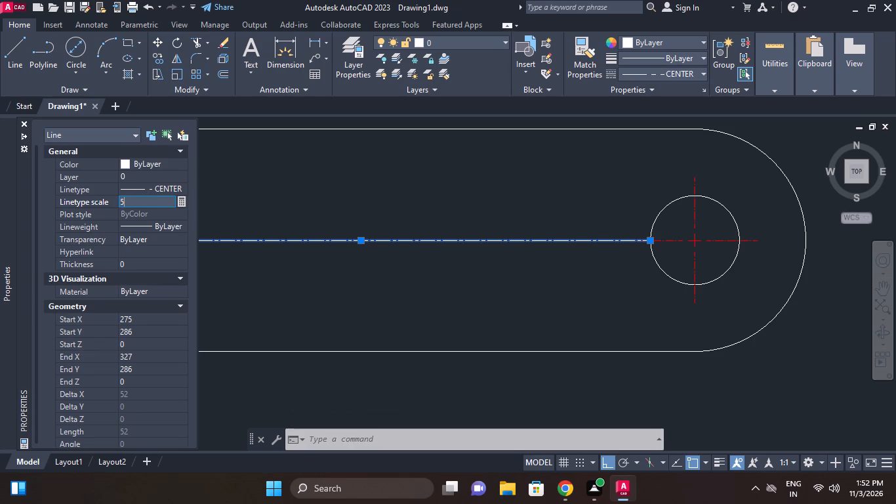
{"action": "key", "text": "Return"}
Set the colour of the line between the link's holes to Red.
{"action": "scroll", "coordinate": [495, 254], "scroll_direction": "down", "scroll_amount": 2}
{"action": "middle_click_drag", "start_coordinate": [495, 254], "coordinate": [501, 254]}
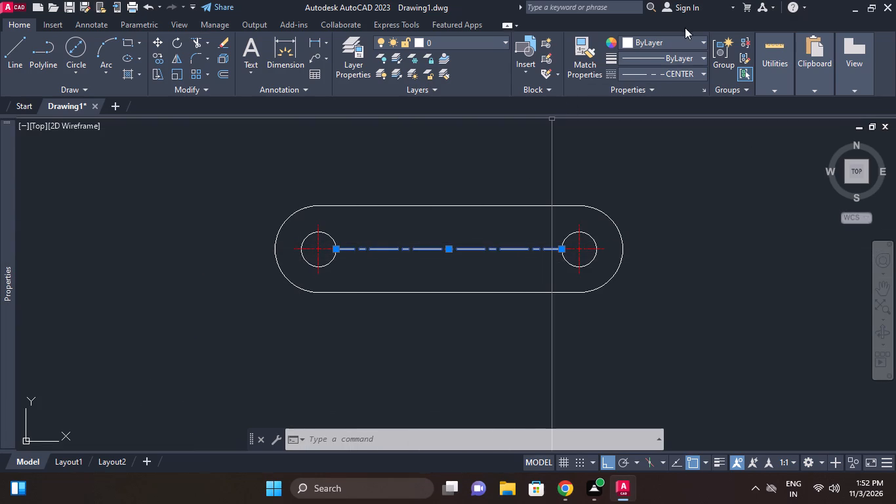
{"action": "left_click", "coordinate": [679, 39]}
{"action": "left_click", "coordinate": [624, 173]}
{"action": "right_click", "coordinate": [678, 188]}
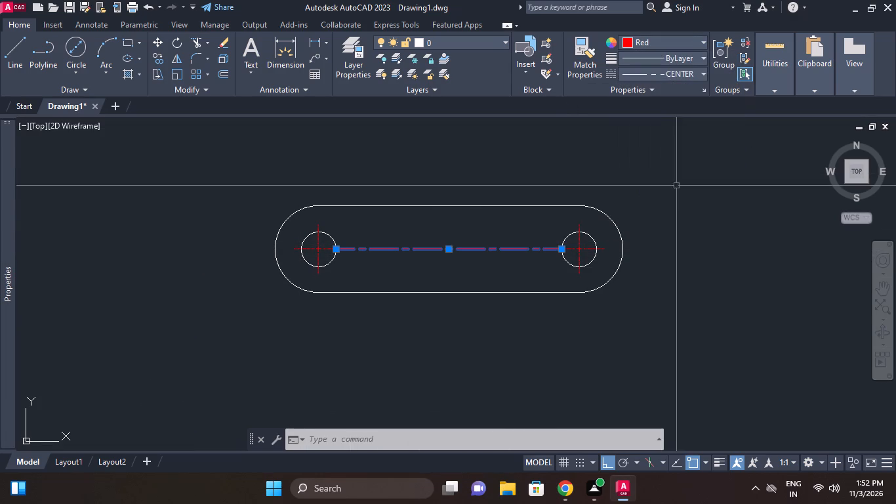
{"action": "left_click", "coordinate": [702, 214]}
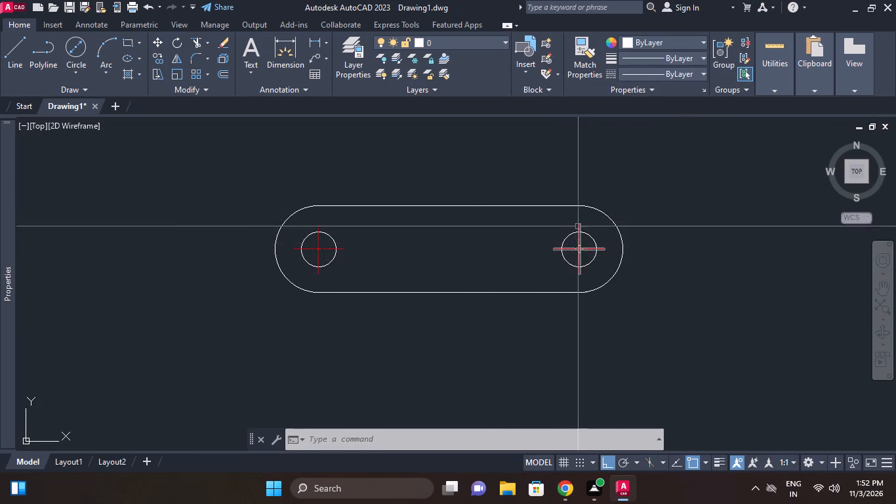
{"action": "key", "text": "ctrl+z"}
{"action": "key", "text": "Escape"}
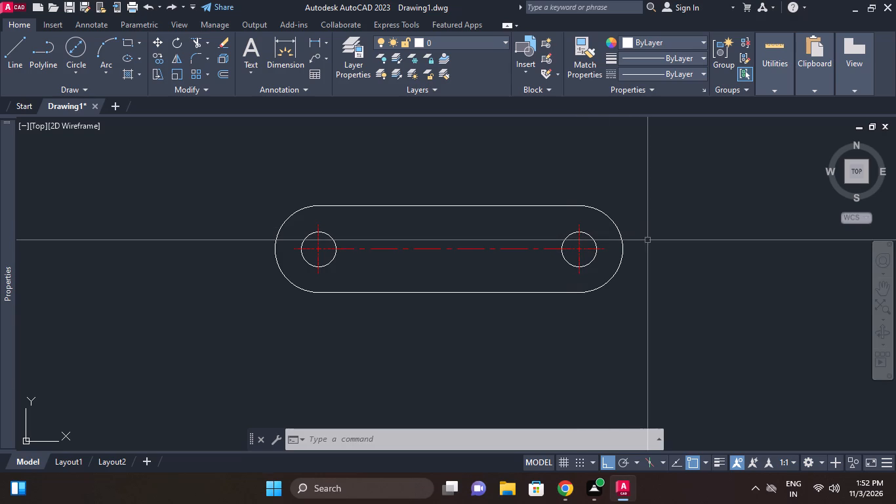
Match the properties of the link's red centre line onto the center marks of both holes.
{"action": "type", "text": "ma"}
{"action": "key", "text": "space"}
{"action": "left_click", "coordinate": [519, 249]}
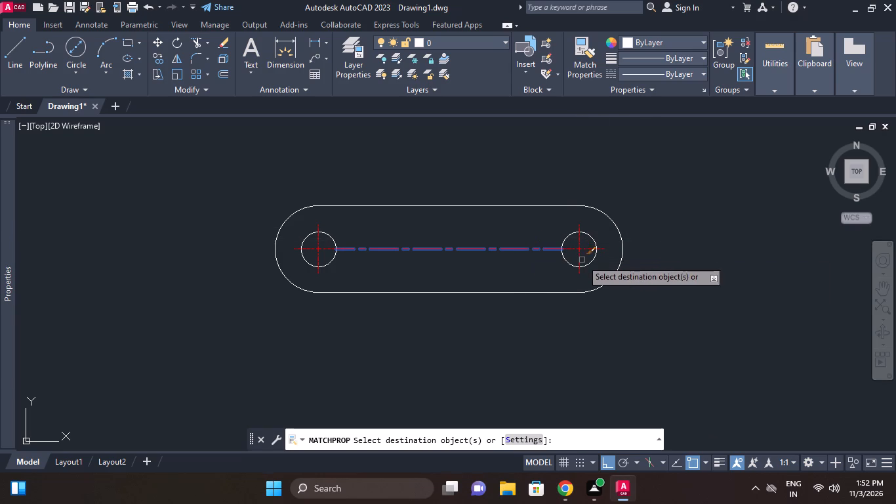
{"action": "left_click", "coordinate": [579, 260]}
{"action": "left_click", "coordinate": [315, 248]}
{"action": "right_click", "coordinate": [406, 198]}
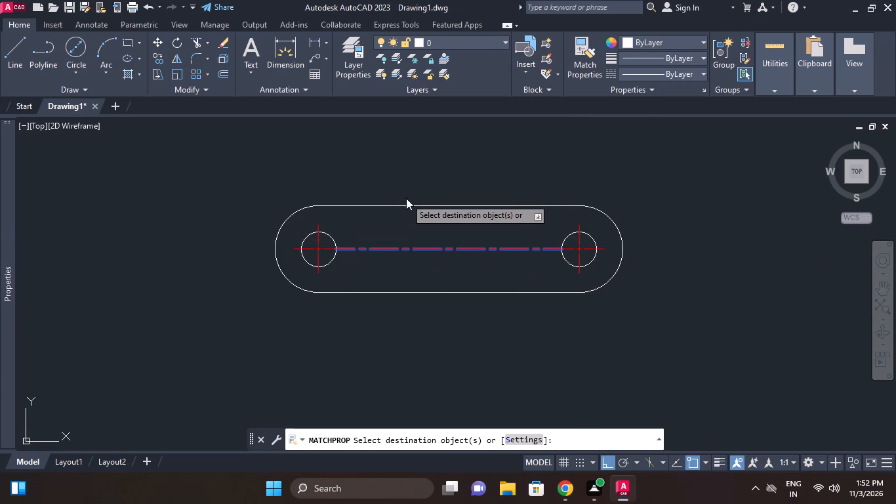
{"action": "left_click", "coordinate": [445, 208]}
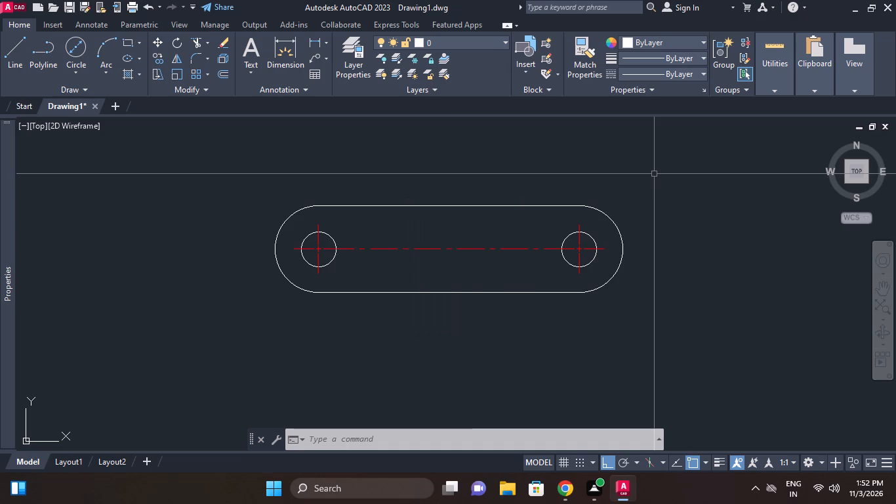
Move the whole link horizontally closer to the views of the triangular two-hole part.
{"action": "scroll", "coordinate": [621, 209], "scroll_direction": "down", "scroll_amount": 2}
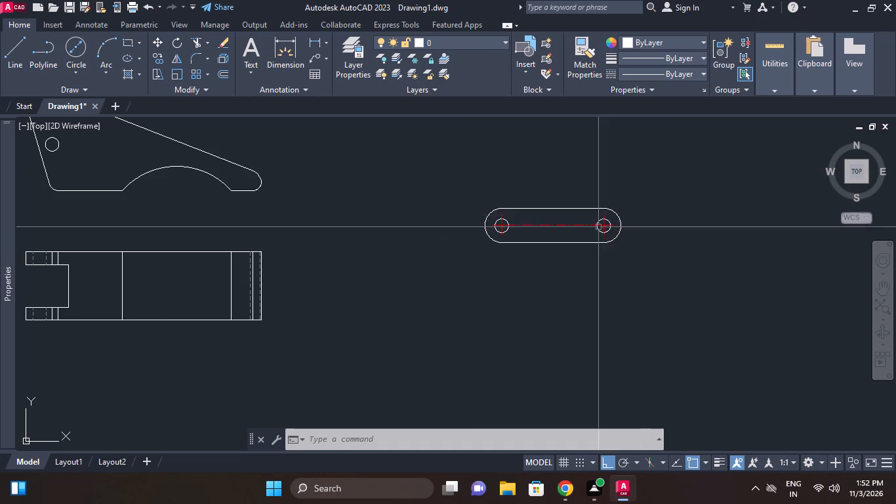
{"action": "scroll", "coordinate": [601, 252], "scroll_direction": "down", "scroll_amount": 2}
{"action": "middle_click_drag", "start_coordinate": [601, 253], "coordinate": [582, 343]}
{"action": "scroll", "coordinate": [528, 295], "scroll_direction": "up", "scroll_amount": 1}
{"action": "left_click", "coordinate": [513, 318]}
{"action": "left_click", "coordinate": [670, 412]}
{"action": "right_click", "coordinate": [655, 331]}
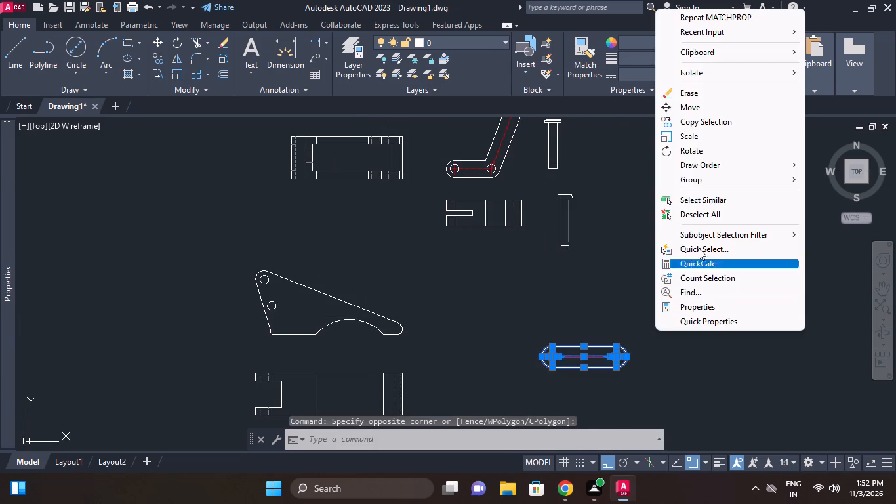
{"action": "left_click", "coordinate": [718, 104]}
{"action": "left_click", "coordinate": [735, 268]}
{"action": "left_click", "coordinate": [656, 242]}
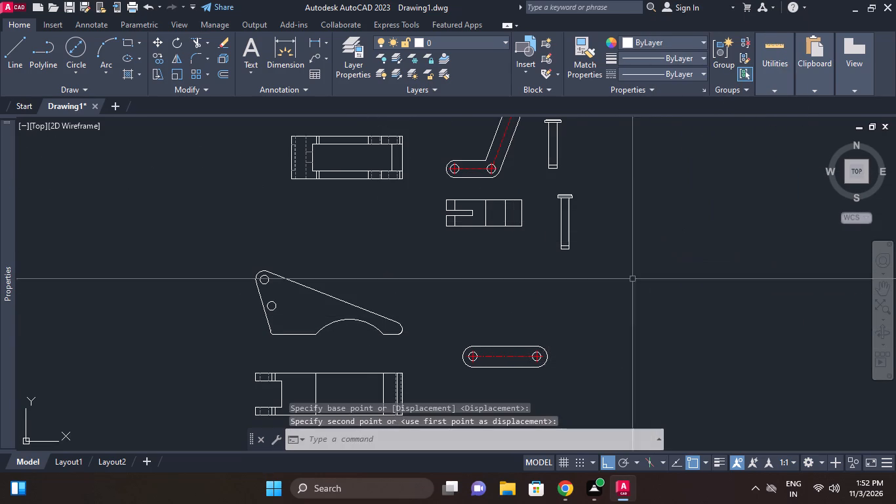
Move the whole link straight up about 52 units, beside the front view of the triangular part.
{"action": "middle_click_drag", "start_coordinate": [587, 320], "coordinate": [675, 264]}
{"action": "middle_click_drag", "start_coordinate": [564, 380], "coordinate": [596, 336]}
{"action": "scroll", "coordinate": [573, 261], "scroll_direction": "up", "scroll_amount": 1}
{"action": "left_click", "coordinate": [616, 245]}
{"action": "left_click", "coordinate": [560, 215]}
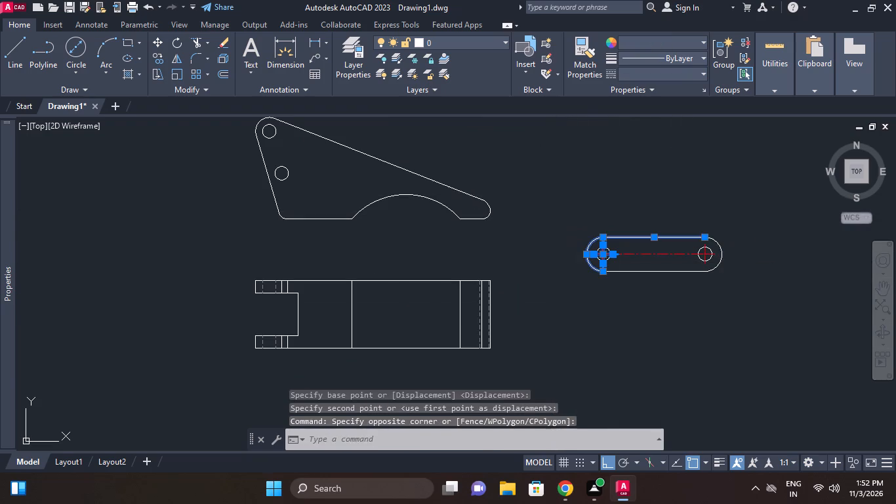
{"action": "left_click", "coordinate": [550, 194]}
{"action": "left_click", "coordinate": [817, 329]}
{"action": "right_click", "coordinate": [800, 301]}
{"action": "left_click", "coordinate": [801, 250]}
{"action": "left_click_drag", "start_coordinate": [784, 316], "coordinate": [784, 306]}
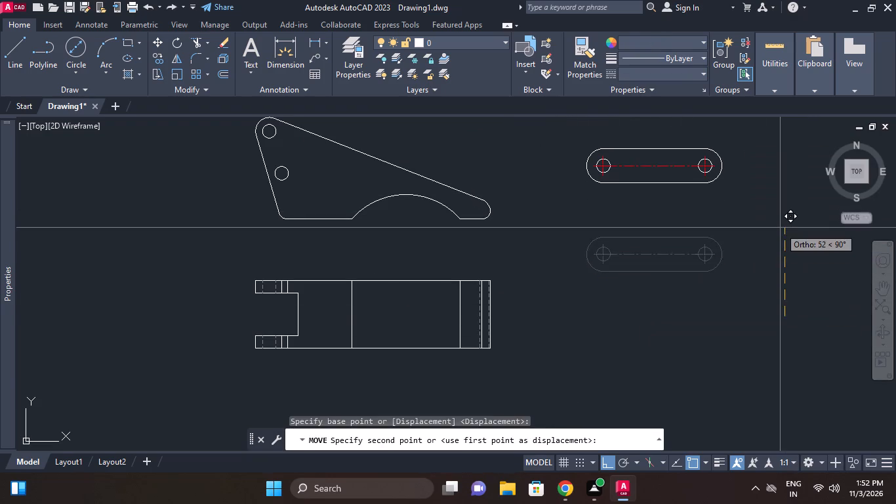
{"action": "left_click", "coordinate": [779, 228]}
Draw two vertical projection lines, each about 100 units long, downward from both rounded ends of the link.
{"action": "left_click", "coordinate": [0, 66]}
{"action": "left_click", "coordinate": [9, 60]}
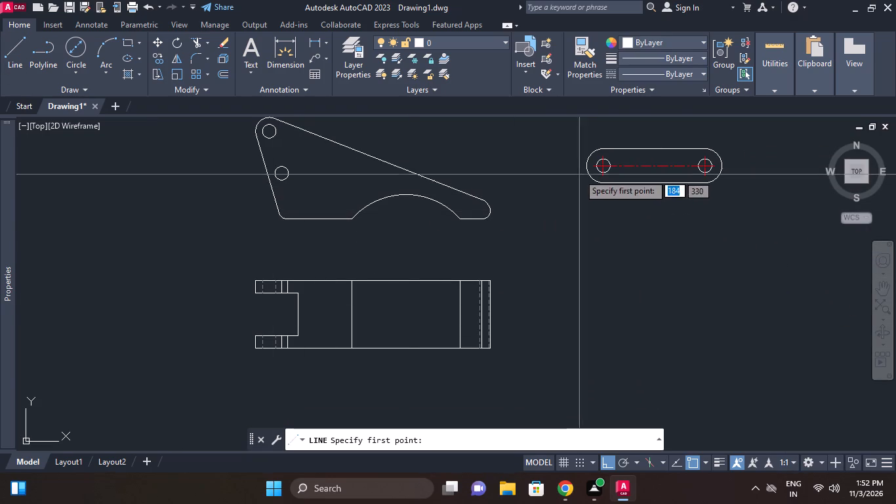
{"action": "left_click", "coordinate": [582, 165]}
{"action": "left_click", "coordinate": [580, 335]}
{"action": "right_click", "coordinate": [654, 231]}
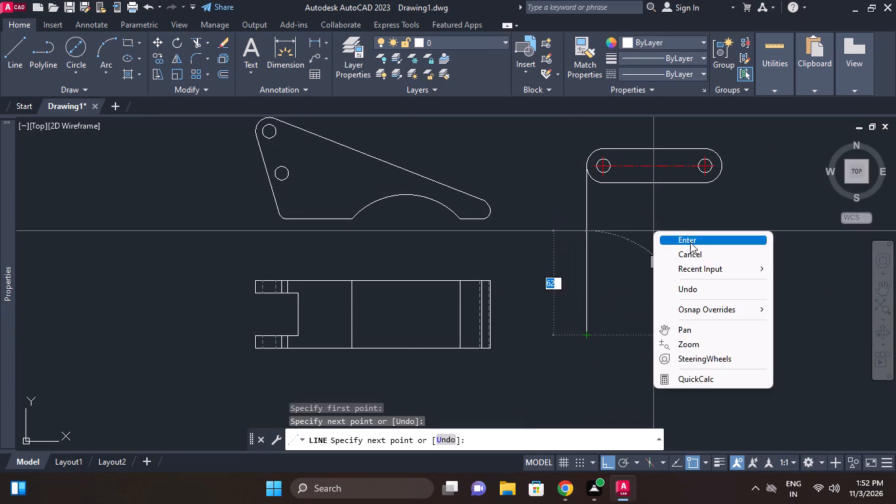
{"action": "left_click", "coordinate": [690, 242]}
{"action": "right_click", "coordinate": [744, 177]}
{"action": "left_click", "coordinate": [779, 188]}
{"action": "left_click", "coordinate": [725, 167]}
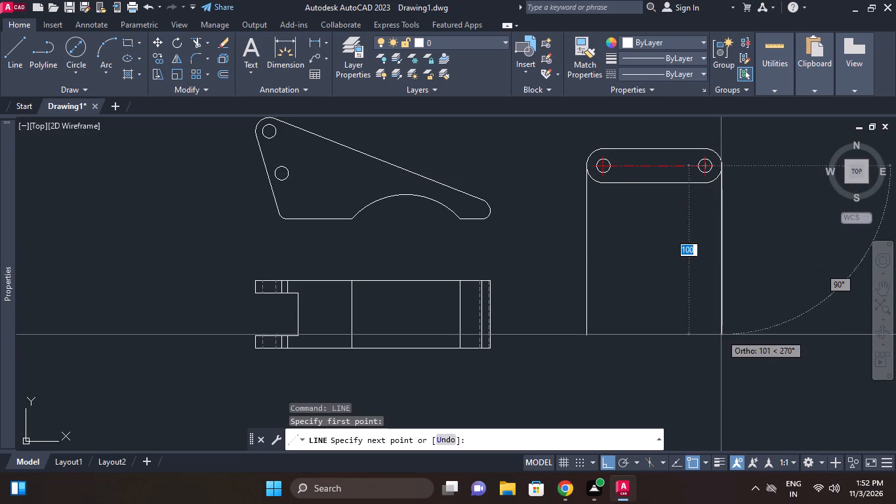
{"action": "left_click", "coordinate": [722, 347]}
{"action": "right_click", "coordinate": [795, 249]}
{"action": "left_click", "coordinate": [820, 254]}
Draw a horizontal line about 130 units long below the link, crossing both vertical projection lines.
{"action": "right_click", "coordinate": [749, 196]}
{"action": "left_click", "coordinate": [783, 197]}
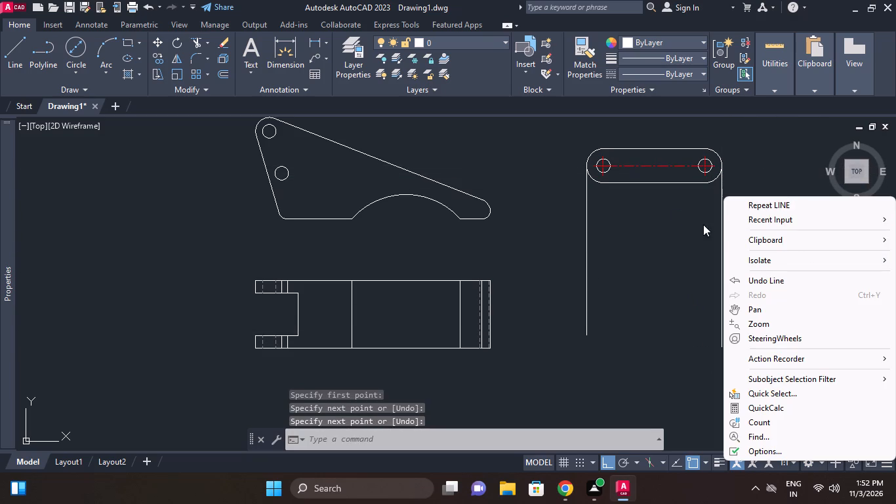
{"action": "left_click", "coordinate": [808, 202]}
{"action": "left_click", "coordinate": [548, 230]}
{"action": "left_click", "coordinate": [769, 233]}
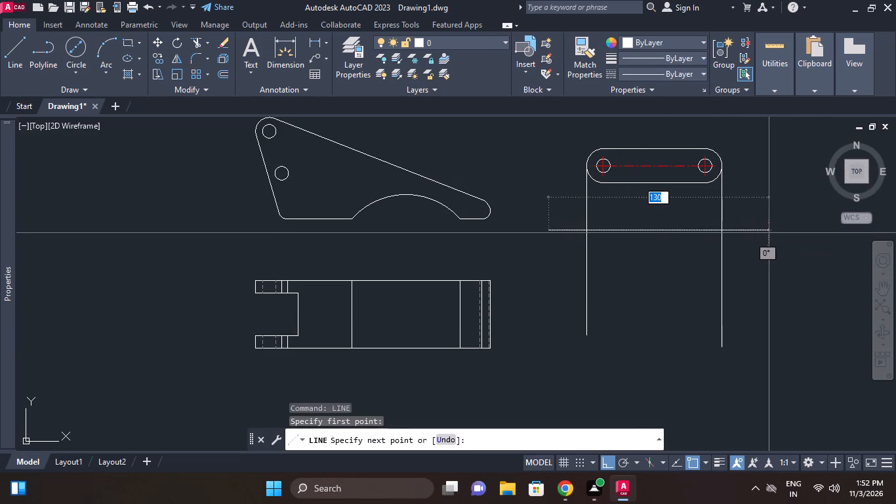
{"action": "right_click", "coordinate": [768, 226]}
{"action": "left_click", "coordinate": [779, 238]}
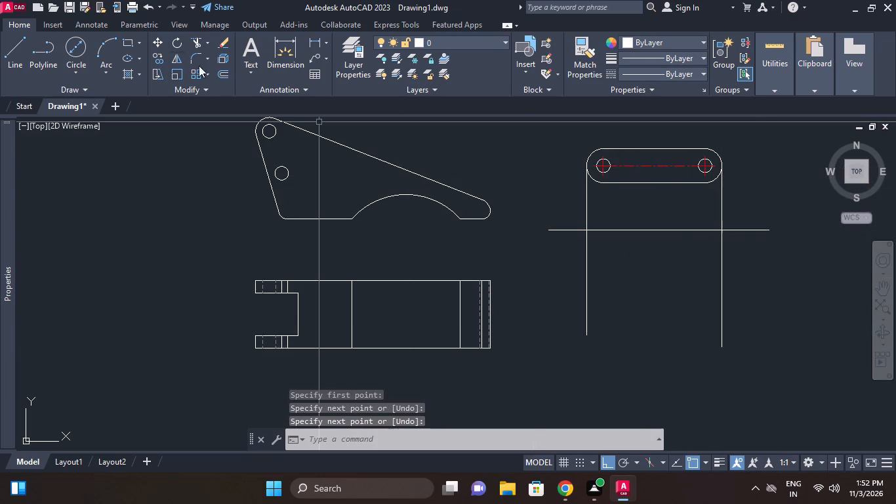
Offset the horizontal line below the link downward by 20 units.
{"action": "left_click", "coordinate": [216, 77]}
{"action": "type", "text": "20"}
{"action": "key", "text": "Return"}
{"action": "left_click", "coordinate": [710, 234]}
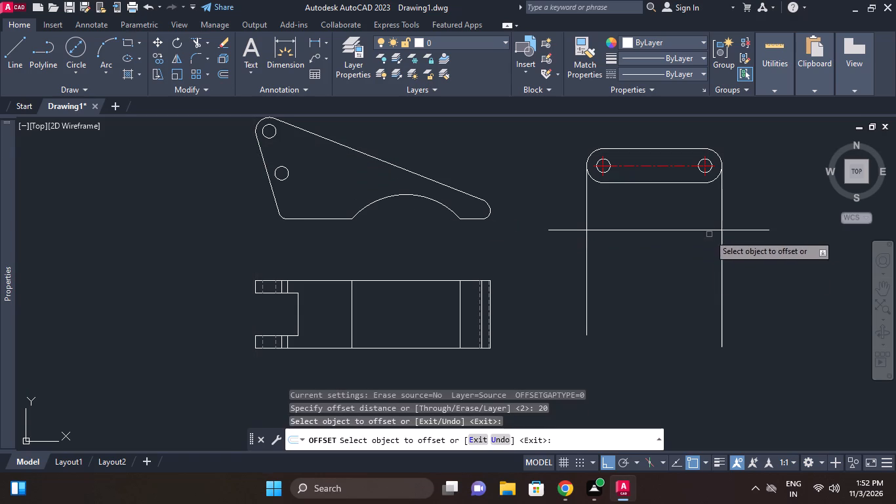
{"action": "left_click", "coordinate": [704, 228]}
{"action": "left_click", "coordinate": [701, 261]}
{"action": "left_click", "coordinate": [701, 234]}
{"action": "left_click", "coordinate": [701, 228]}
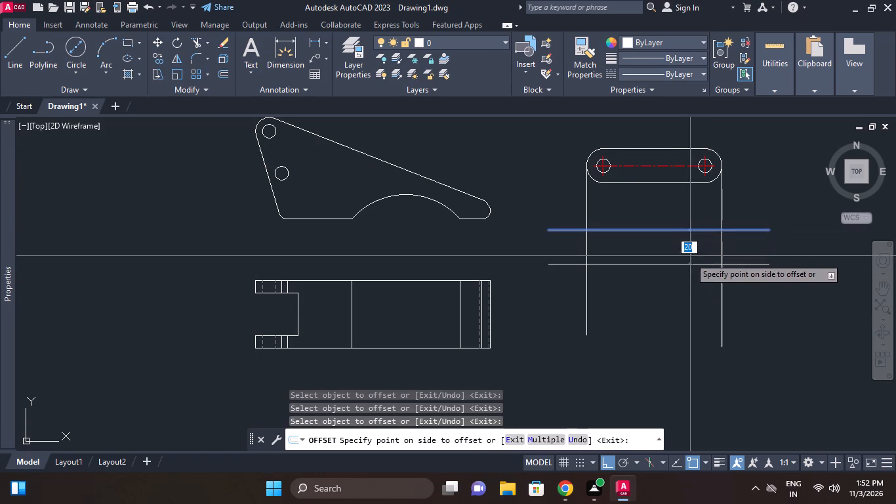
{"action": "left_click", "coordinate": [685, 259]}
{"action": "right_click", "coordinate": [743, 247]}
{"action": "left_click", "coordinate": [763, 257]}
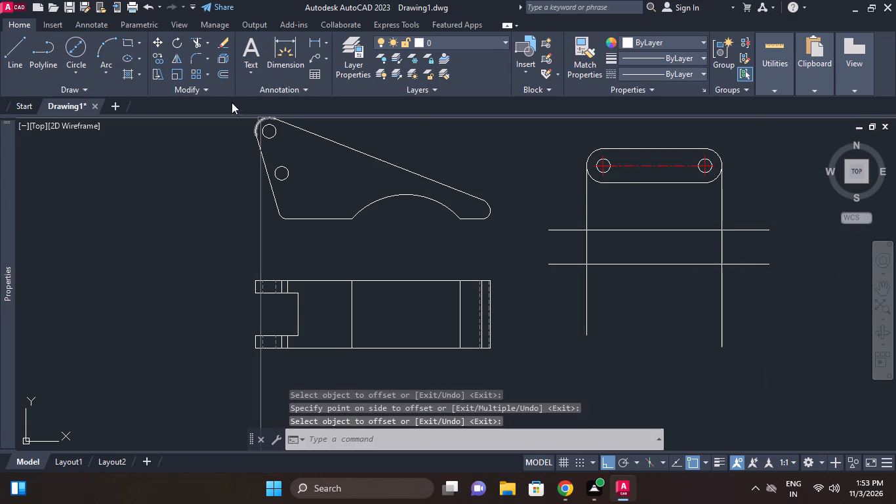
Trim the overhanging projection and horizontal lines below the link, leaving only the closed rectangle of the second view.
{"action": "left_click", "coordinate": [196, 45]}
{"action": "right_click", "coordinate": [192, 146]}
{"action": "left_click", "coordinate": [207, 148]}
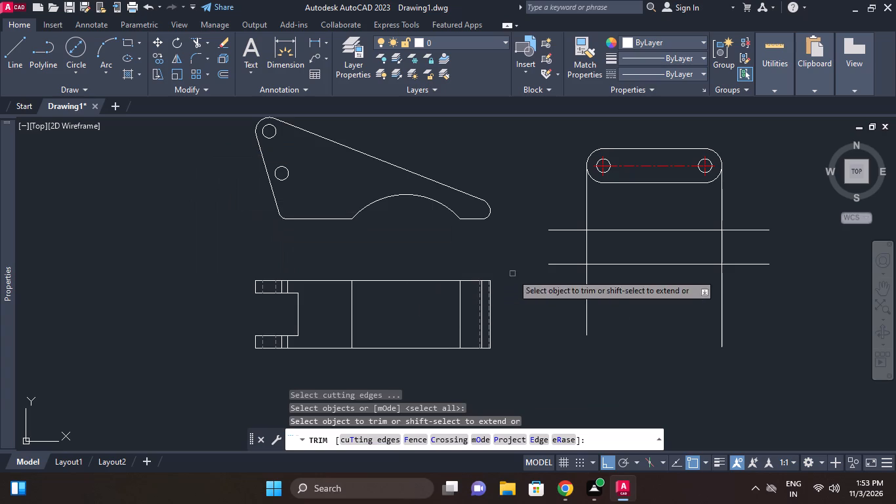
{"action": "left_click", "coordinate": [581, 274]}
{"action": "left_click", "coordinate": [569, 227]}
{"action": "left_click", "coordinate": [579, 213]}
{"action": "left_click", "coordinate": [744, 198]}
{"action": "left_click", "coordinate": [748, 245]}
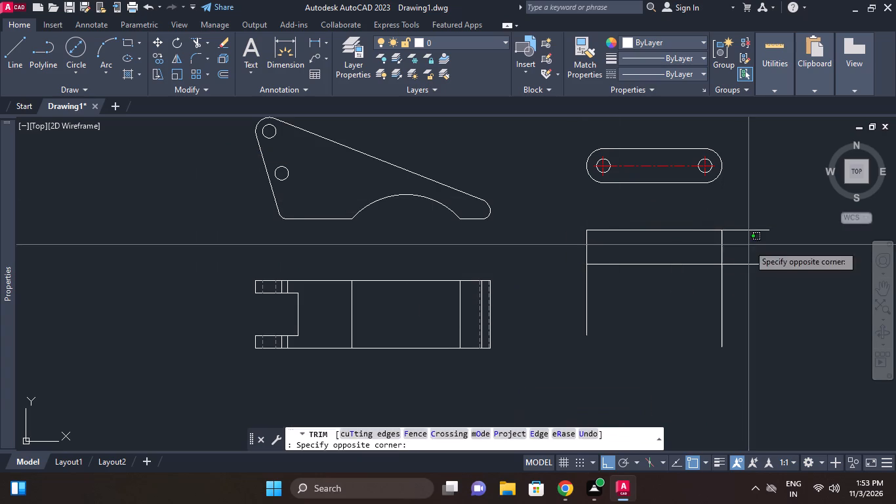
{"action": "left_click", "coordinate": [736, 215]}
{"action": "left_click", "coordinate": [752, 259]}
{"action": "left_click_drag", "start_coordinate": [746, 238], "coordinate": [745, 277]}
{"action": "left_click", "coordinate": [744, 277]}
{"action": "left_click", "coordinate": [739, 245]}
{"action": "left_click", "coordinate": [748, 286]}
{"action": "left_click", "coordinate": [691, 285]}
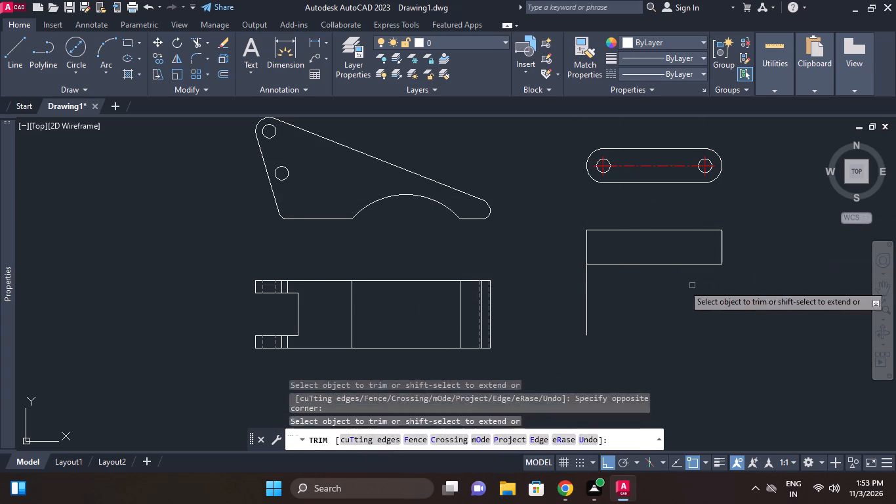
{"action": "left_click", "coordinate": [657, 285]}
{"action": "left_click", "coordinate": [579, 278]}
{"action": "right_click", "coordinate": [640, 235]}
{"action": "left_click", "coordinate": [683, 241]}
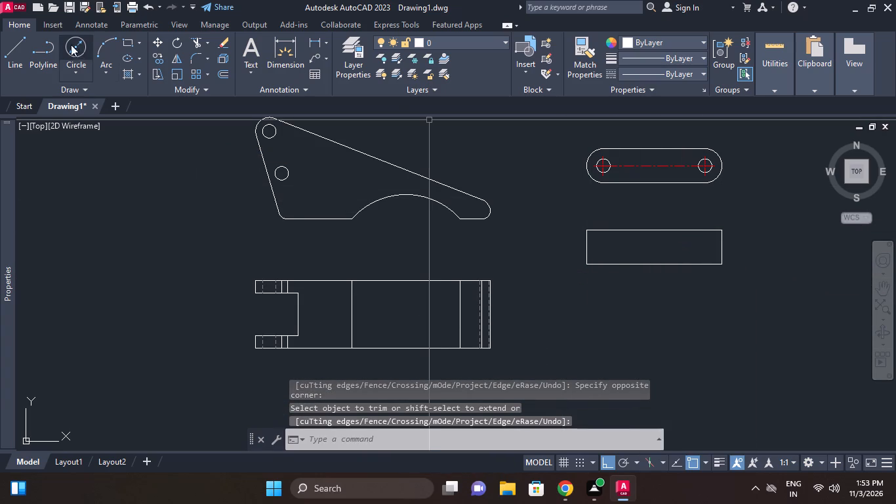
Draw two vertical projection lines downward from the link's two holes, passing through the rectangle below.
{"action": "left_click", "coordinate": [18, 46]}
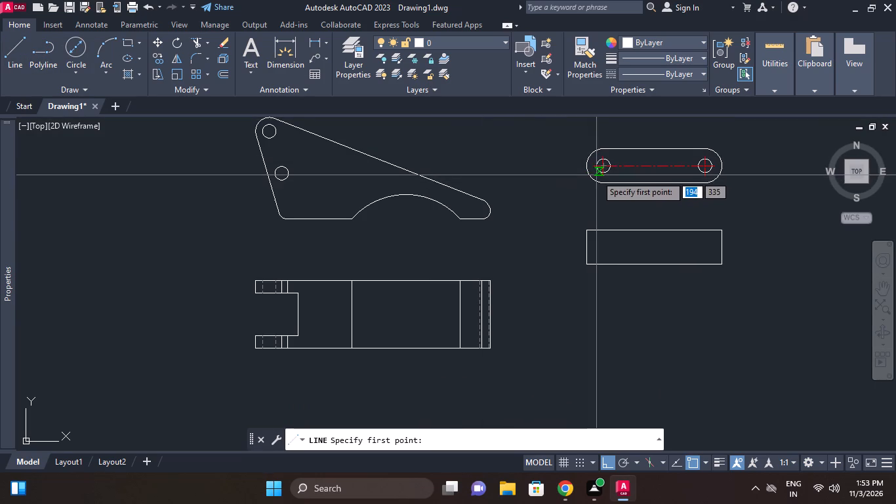
{"action": "left_click", "coordinate": [602, 176]}
{"action": "left_click", "coordinate": [612, 285]}
{"action": "right_click", "coordinate": [632, 219]}
{"action": "left_click", "coordinate": [649, 224]}
{"action": "right_click", "coordinate": [661, 220]}
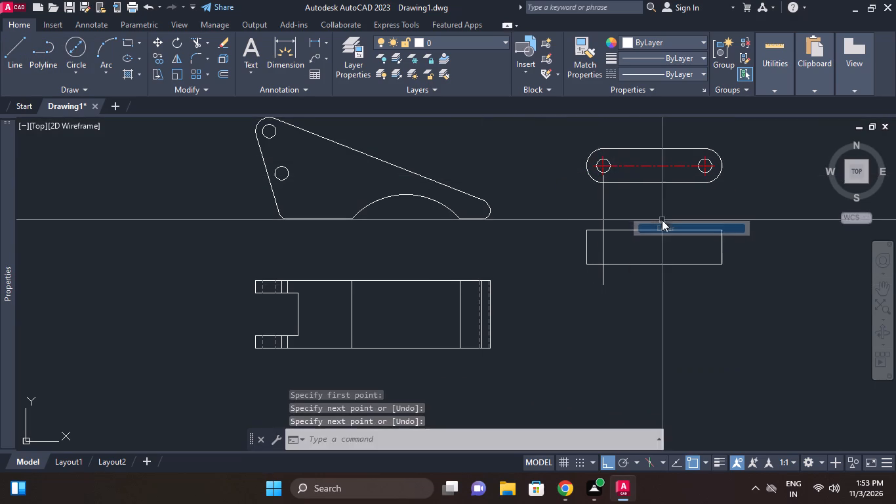
{"action": "left_click", "coordinate": [692, 219]}
{"action": "left_click", "coordinate": [703, 175]}
{"action": "left_click", "coordinate": [700, 284]}
{"action": "right_click", "coordinate": [719, 211]}
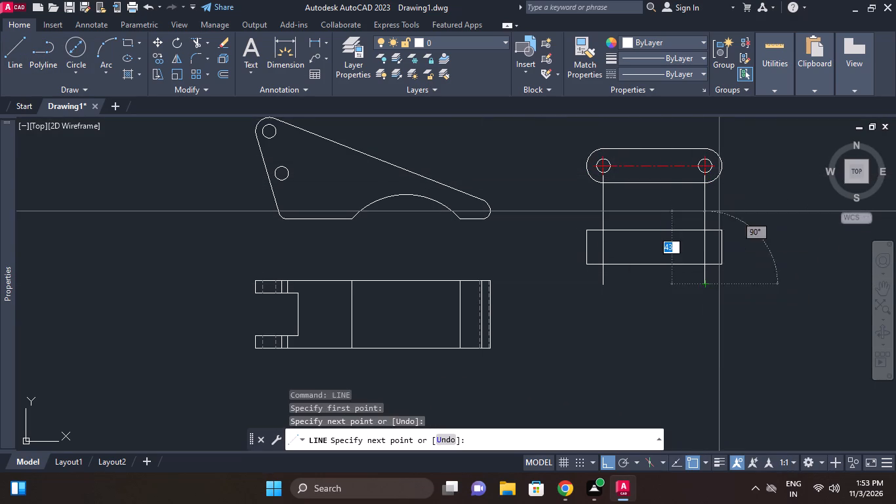
{"action": "left_click", "coordinate": [732, 217]}
Trim the two hole projection lines above and below the rectangle, keeping the segments inside it.
{"action": "left_click", "coordinate": [197, 43]}
{"action": "right_click", "coordinate": [151, 166]}
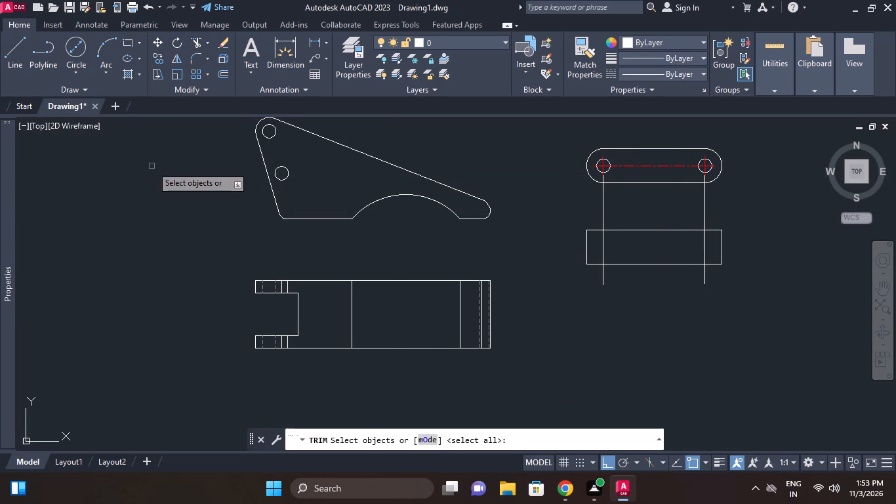
{"action": "left_click", "coordinate": [193, 171]}
{"action": "left_click", "coordinate": [609, 203]}
{"action": "left_click", "coordinate": [592, 210]}
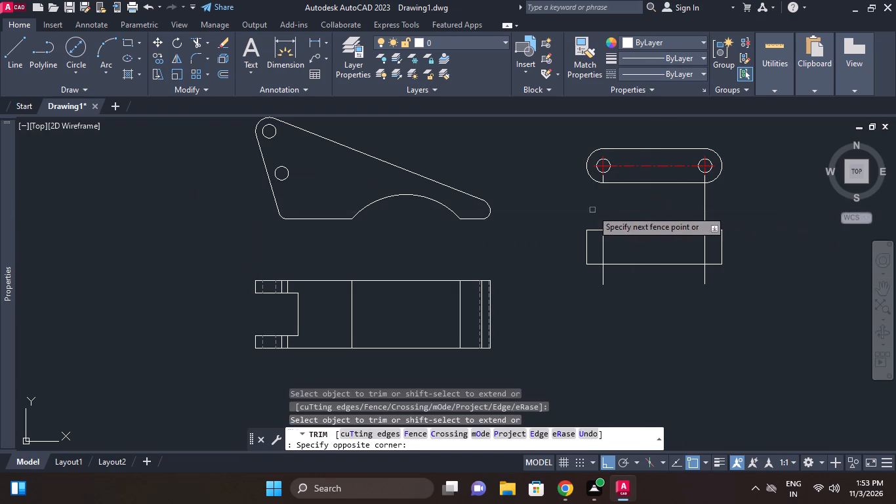
{"action": "left_click", "coordinate": [671, 209]}
{"action": "left_click", "coordinate": [725, 200]}
{"action": "left_click", "coordinate": [710, 272]}
{"action": "left_click", "coordinate": [672, 278]}
{"action": "left_click", "coordinate": [641, 289]}
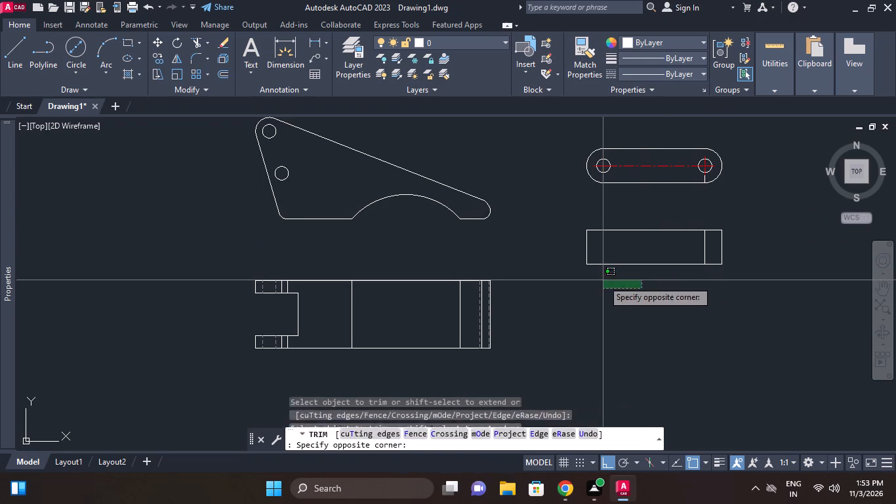
{"action": "left_click", "coordinate": [603, 280]}
{"action": "right_click", "coordinate": [643, 241]}
{"action": "left_click", "coordinate": [706, 30]}
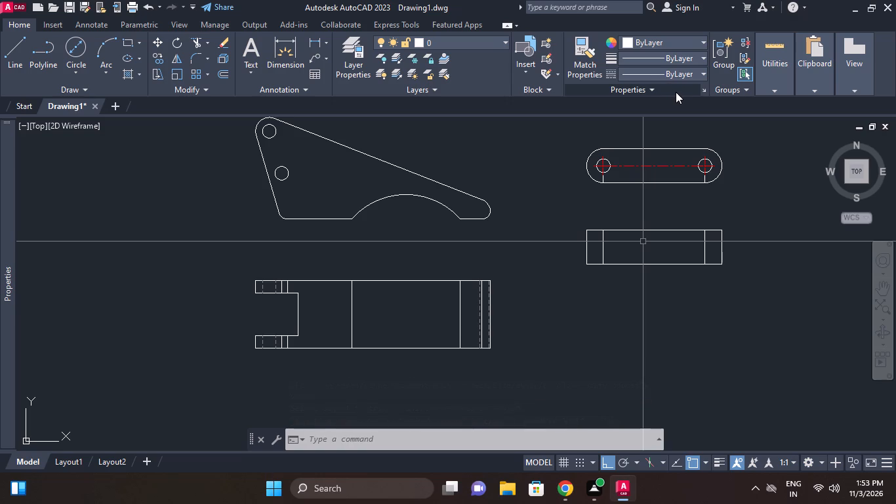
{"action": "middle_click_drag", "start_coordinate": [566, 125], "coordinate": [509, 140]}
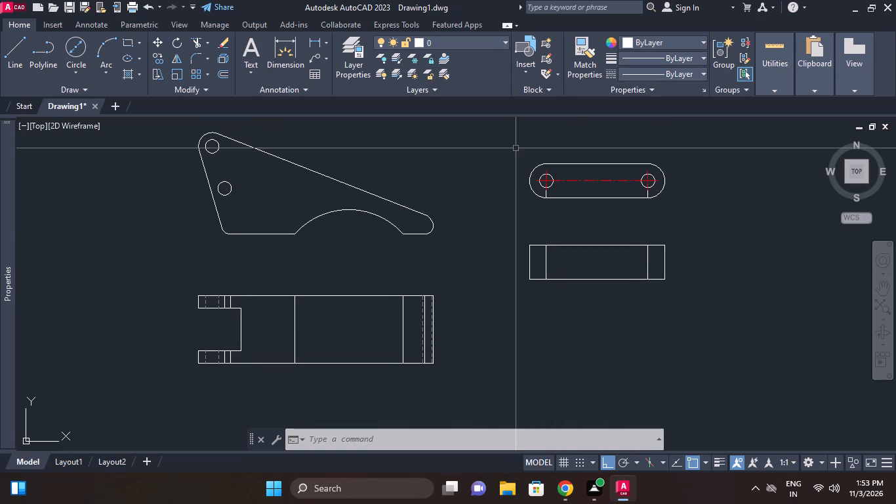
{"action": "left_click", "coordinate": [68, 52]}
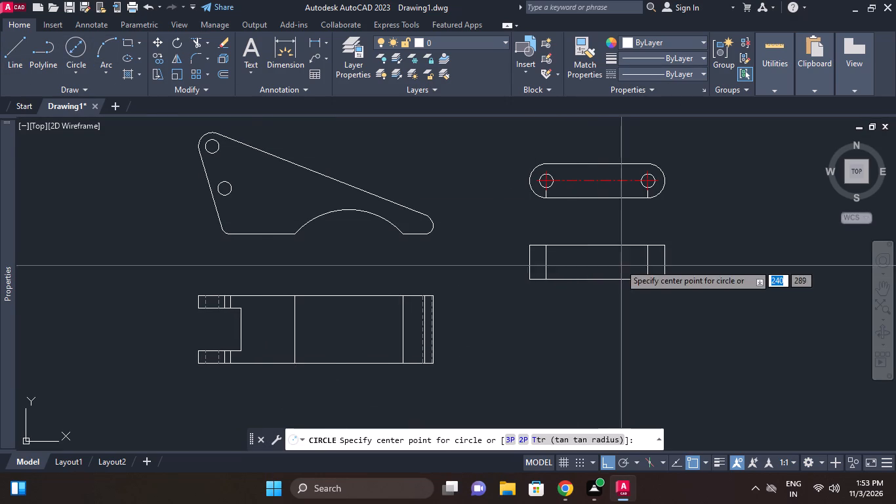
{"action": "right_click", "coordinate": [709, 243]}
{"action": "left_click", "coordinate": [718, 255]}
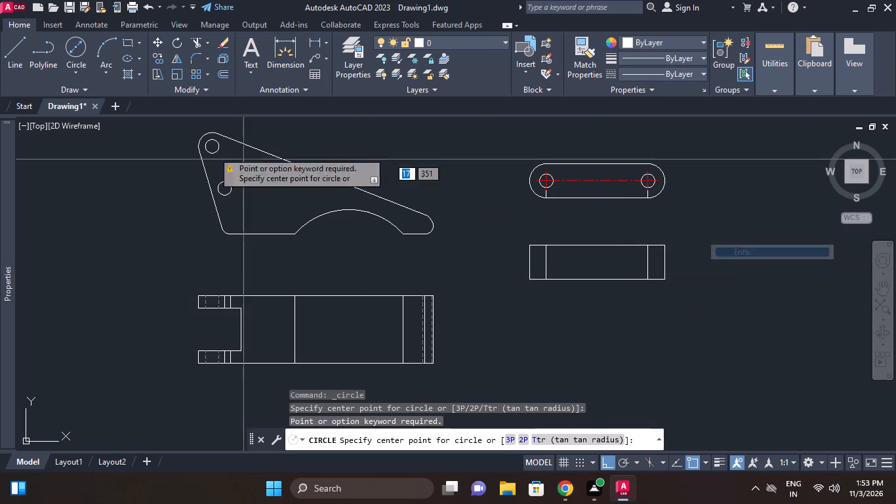
Draw a vertical line through the middle of the rectangle, from its lower edge midpoint to its upper edge.
{"action": "left_click", "coordinate": [7, 45]}
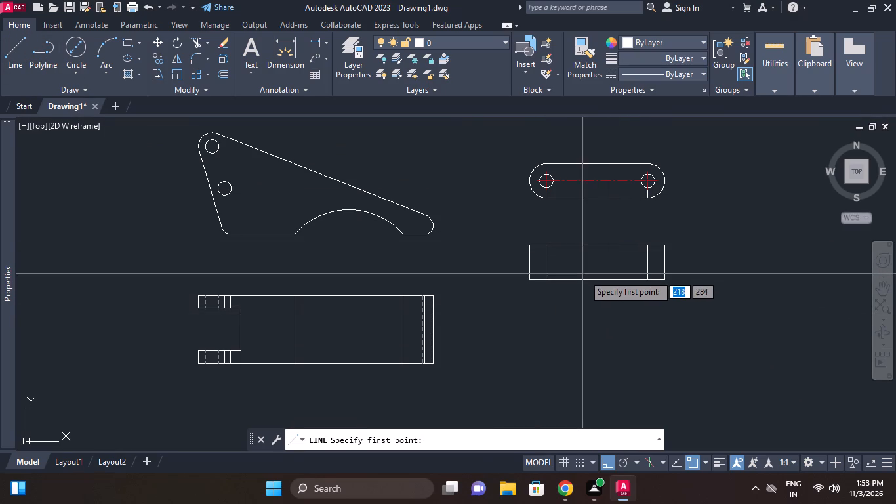
{"action": "left_click", "coordinate": [597, 281]}
{"action": "left_click", "coordinate": [595, 245]}
{"action": "right_click", "coordinate": [600, 224]}
{"action": "left_click", "coordinate": [628, 232]}
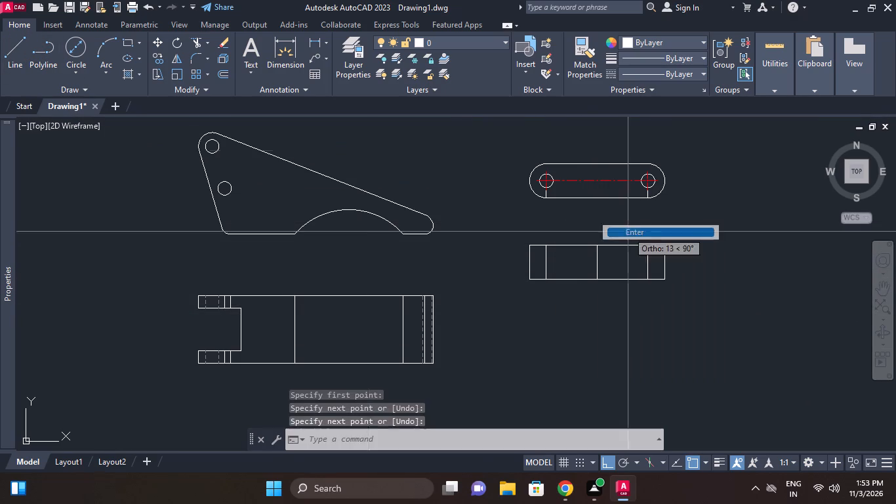
Draw two concentric circles of diameter 10 and 18 centred on the midpoint of the rectangle's vertical middle line.
{"action": "left_click", "coordinate": [71, 45]}
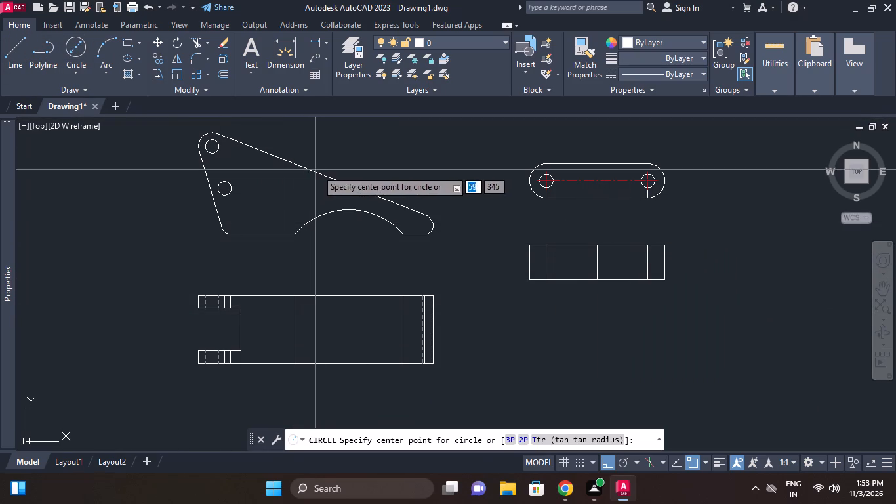
{"action": "left_click", "coordinate": [596, 259]}
{"action": "type", "text": "10"}
{"action": "key", "text": "Return"}
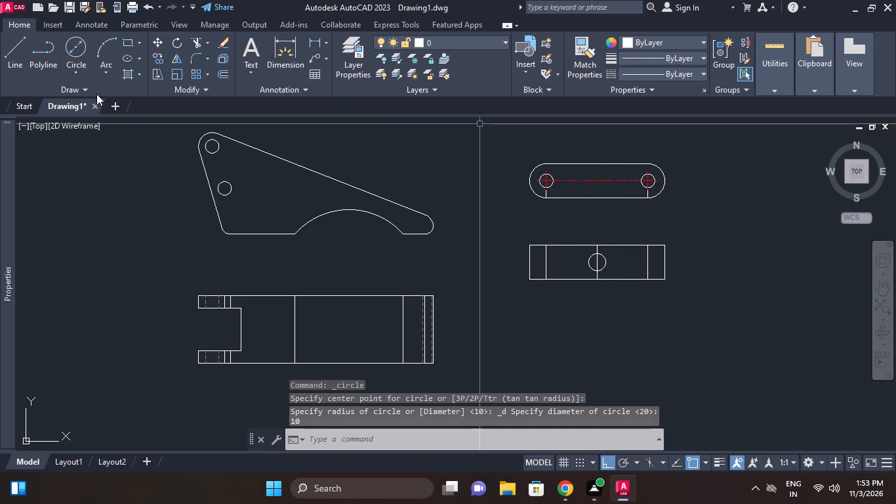
{"action": "left_click", "coordinate": [84, 51]}
{"action": "scroll", "coordinate": [585, 256], "scroll_direction": "up", "scroll_amount": 2}
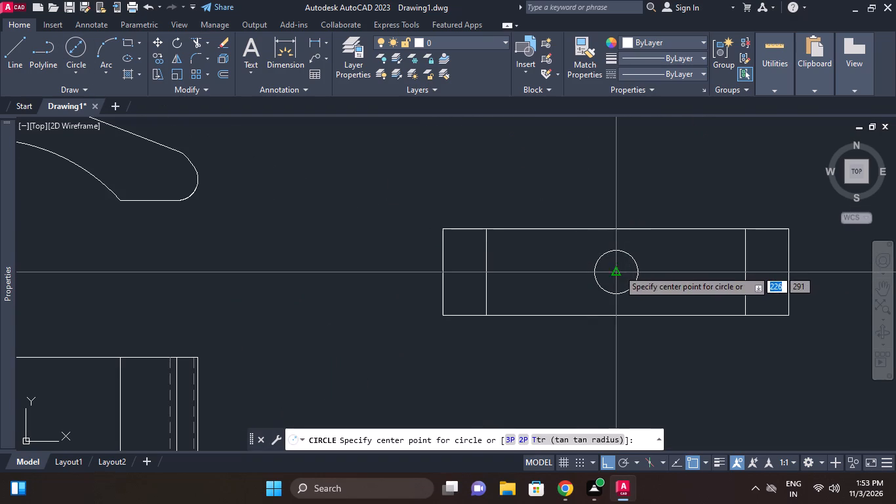
{"action": "left_click", "coordinate": [619, 270]}
{"action": "type", "text": "18"}
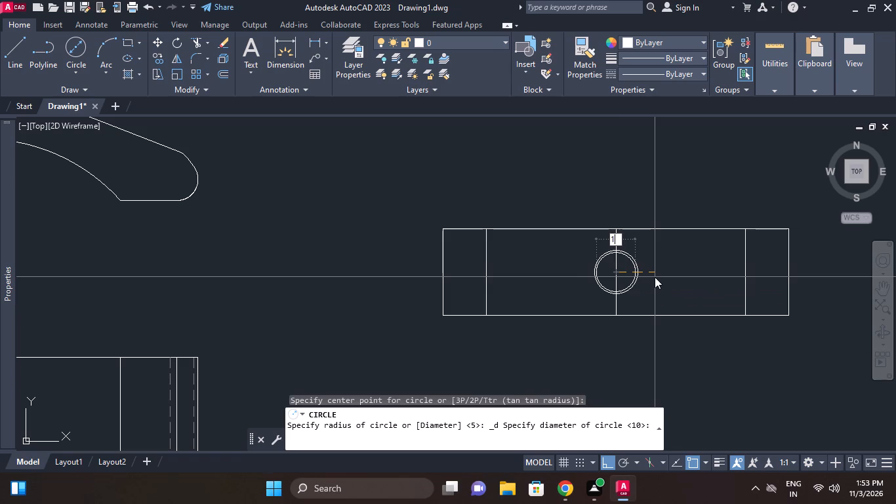
{"action": "key", "text": "Return"}
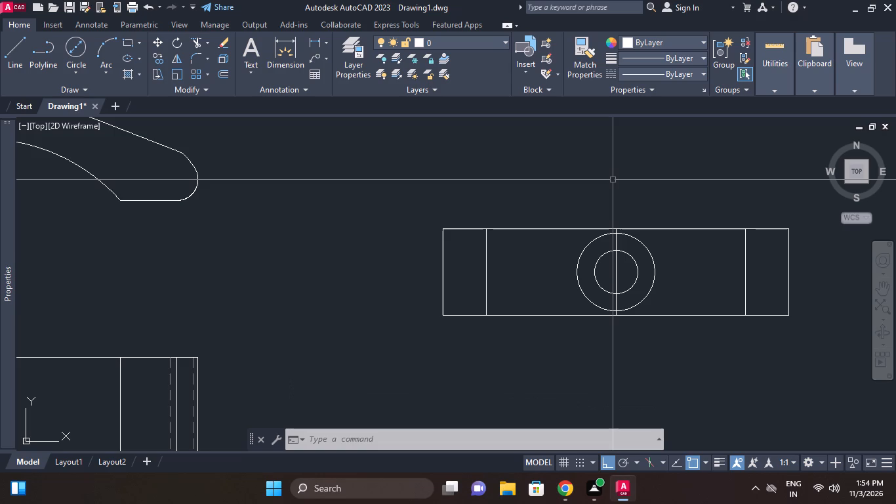
Extend the vertical middle line 5 units beyond the rectangle's upper and lower edges.
{"action": "scroll", "coordinate": [708, 256], "scroll_direction": "up", "scroll_amount": 1}
{"action": "left_click", "coordinate": [576, 281]}
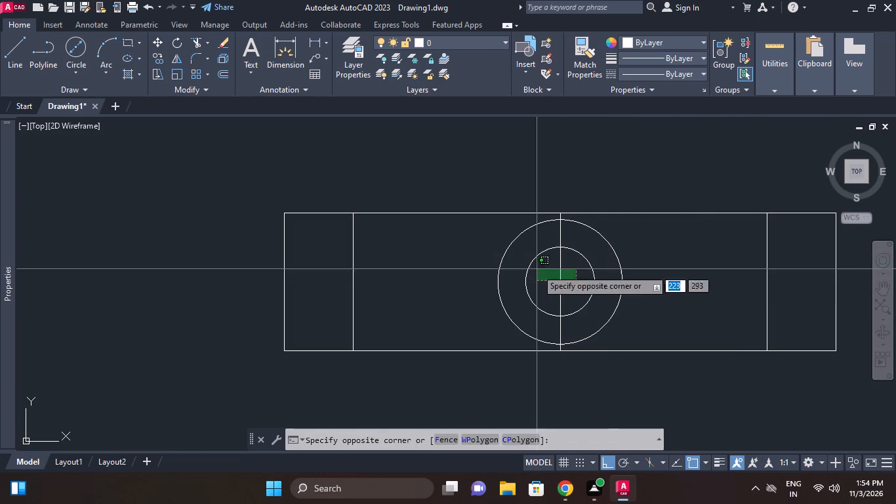
{"action": "left_click", "coordinate": [537, 269]}
{"action": "left_click", "coordinate": [562, 211]}
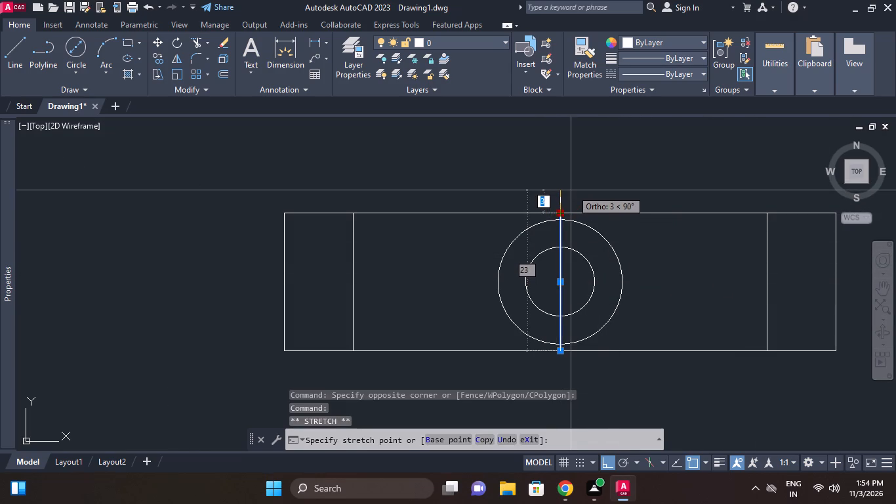
{"action": "key", "text": "5"}
{"action": "key", "text": "Return"}
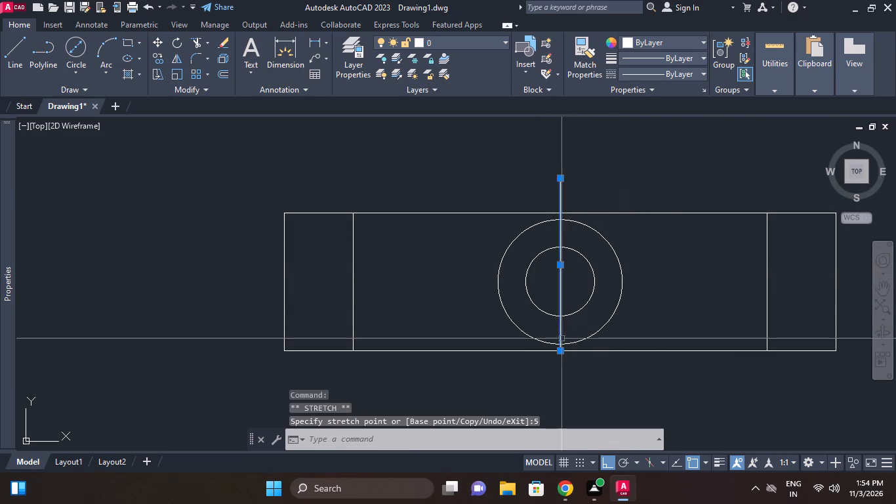
{"action": "left_click", "coordinate": [560, 351]}
{"action": "key", "text": "5"}
{"action": "key", "text": "Return"}
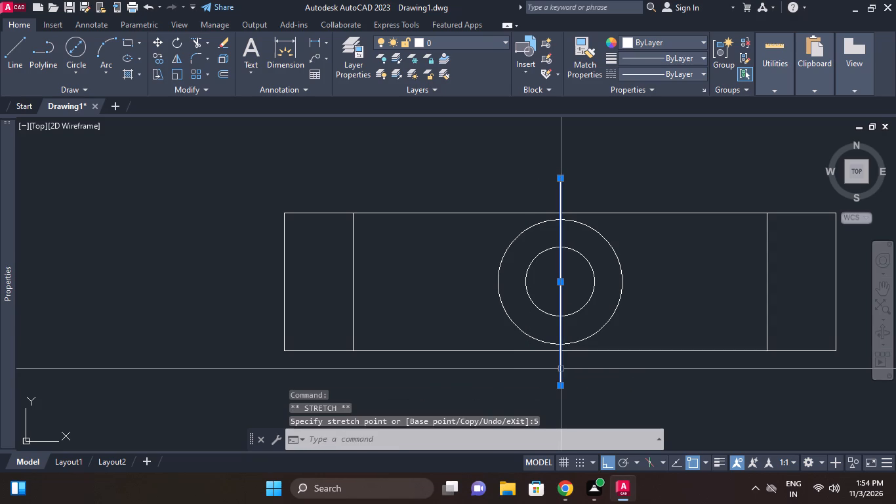
{"action": "right_click", "coordinate": [662, 340]}
{"action": "left_click", "coordinate": [731, 362]}
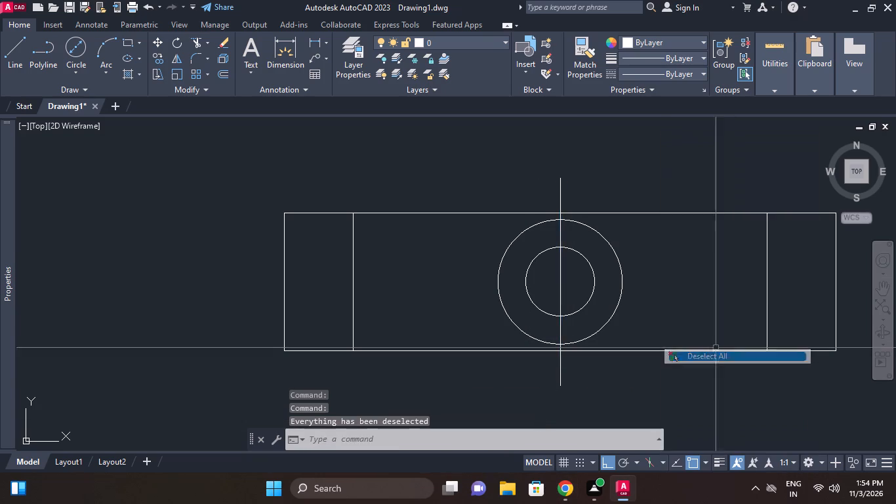
Shorten the vertical middle line by about 2 units at both its upper and lower ends.
{"action": "scroll", "coordinate": [650, 314], "scroll_direction": "down", "scroll_amount": 2}
{"action": "scroll", "coordinate": [613, 285], "scroll_direction": "up", "scroll_amount": 1}
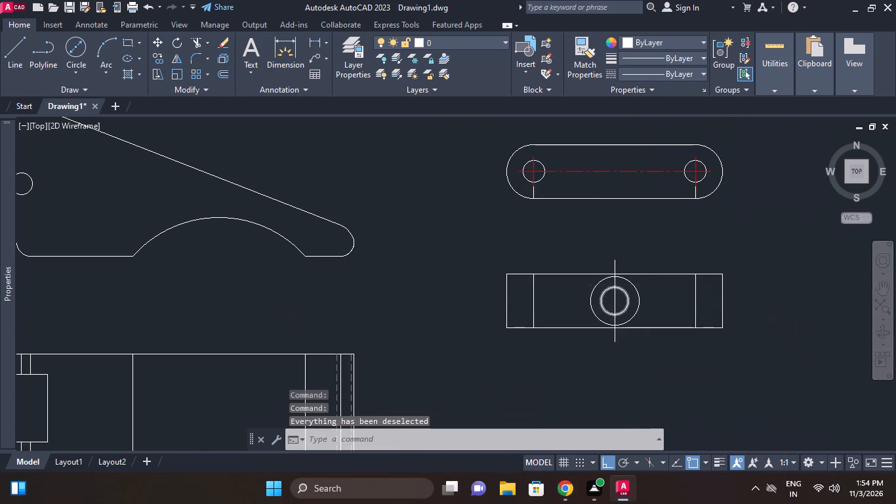
{"action": "left_click", "coordinate": [617, 257]}
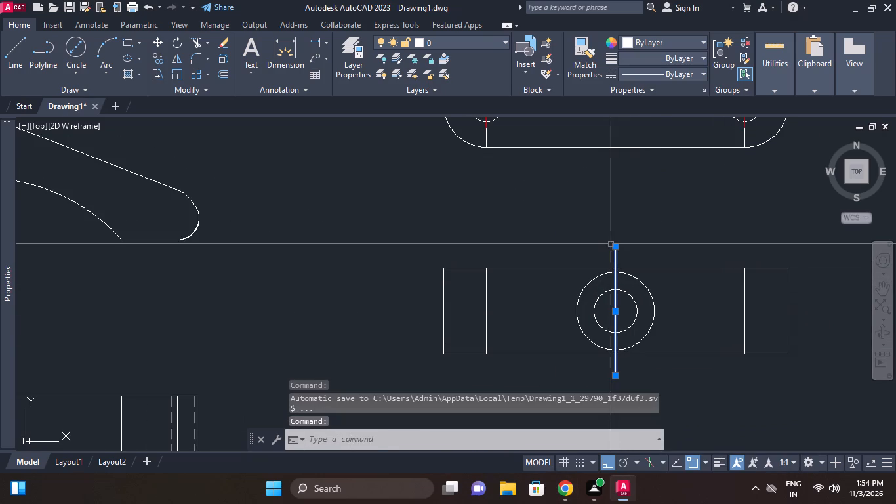
{"action": "left_click", "coordinate": [612, 244]}
{"action": "left_click", "coordinate": [617, 234]}
{"action": "left_click", "coordinate": [613, 244]}
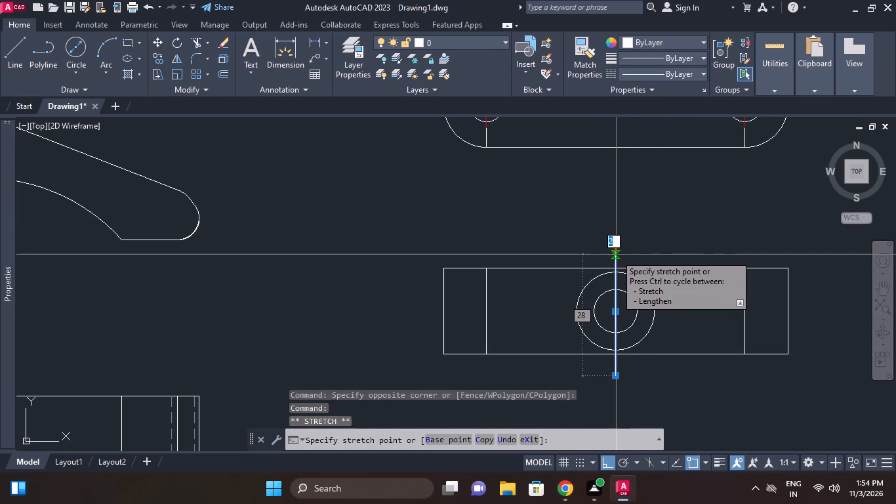
{"action": "left_click", "coordinate": [616, 255]}
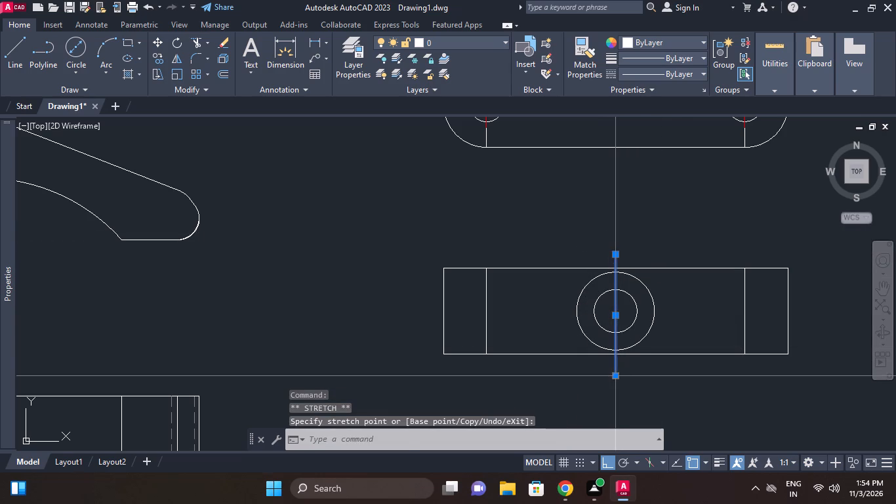
{"action": "left_click", "coordinate": [619, 375]}
{"action": "left_click", "coordinate": [617, 367]}
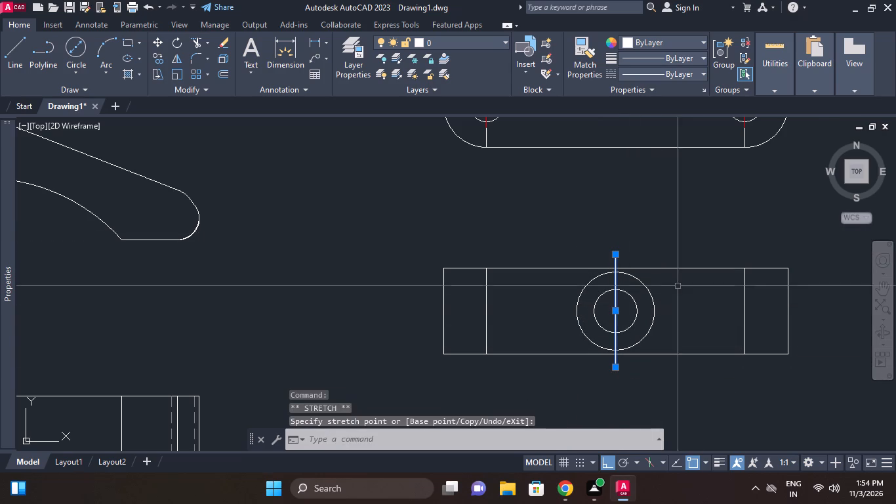
{"action": "right_click", "coordinate": [693, 290]}
{"action": "left_click", "coordinate": [741, 351]}
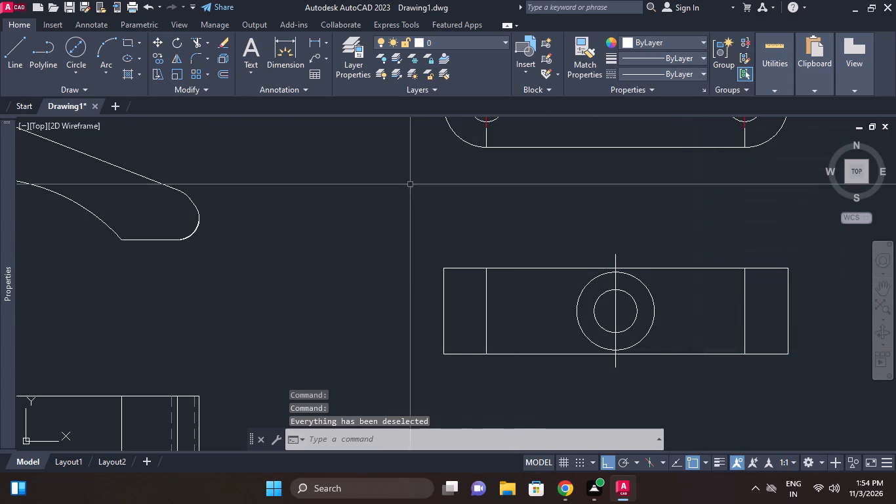
Draw a horizontal line across the rectangle through the circles' centre, between the midpoints of its two short sides.
{"action": "left_click", "coordinate": [24, 55]}
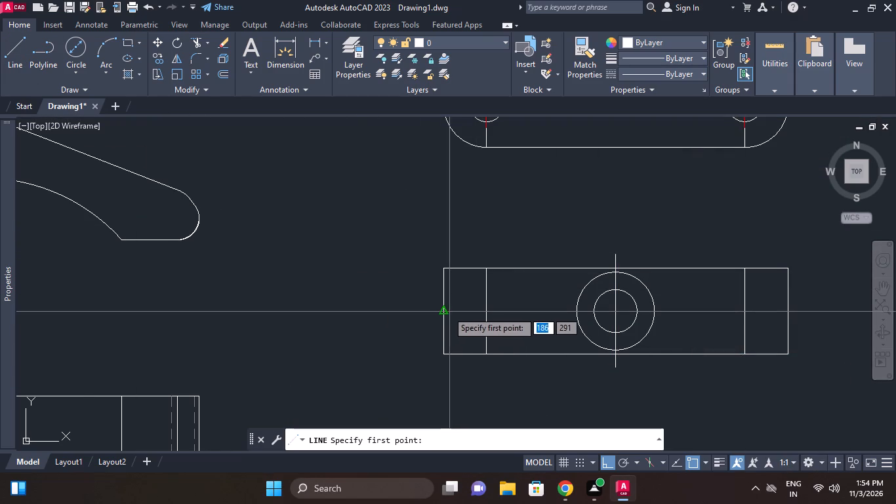
{"action": "left_click", "coordinate": [443, 310]}
{"action": "left_click", "coordinate": [790, 313]}
{"action": "right_click", "coordinate": [802, 293]}
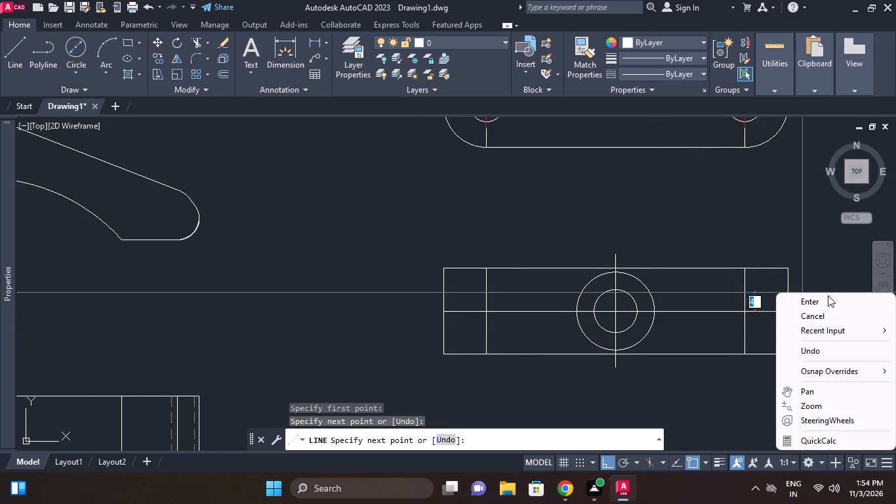
{"action": "left_click", "coordinate": [828, 295]}
Stretch both ends of the horizontal middle line slightly beyond the rectangle's two short sides.
{"action": "left_click", "coordinate": [775, 308]}
{"action": "left_click", "coordinate": [775, 316]}
{"action": "left_click", "coordinate": [788, 312]}
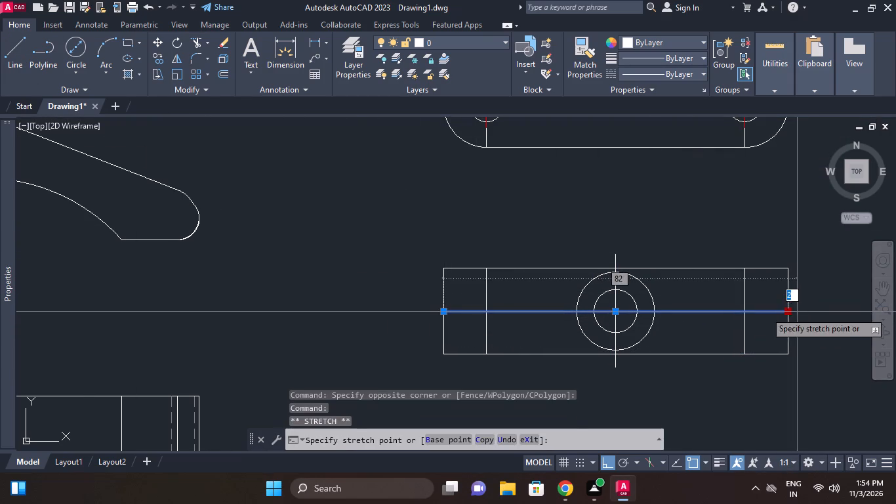
{"action": "left_click", "coordinate": [803, 312]}
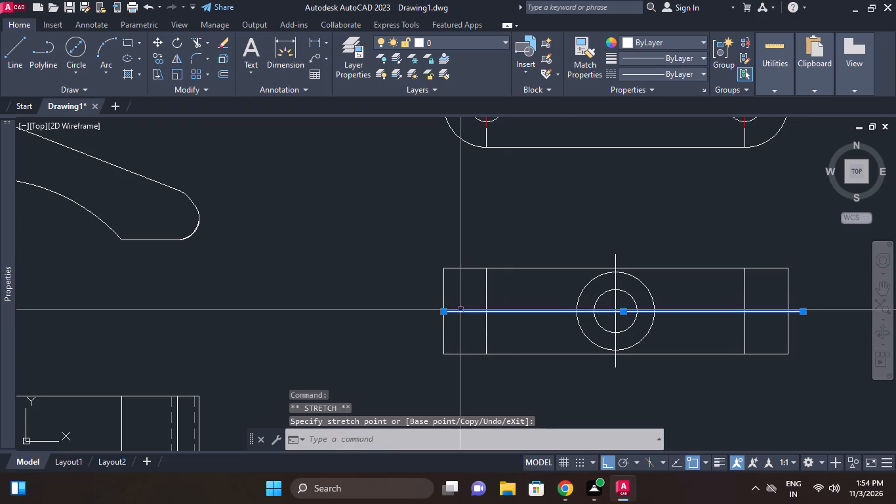
{"action": "left_click", "coordinate": [444, 312]}
{"action": "left_click", "coordinate": [429, 311]}
{"action": "right_click", "coordinate": [418, 242]}
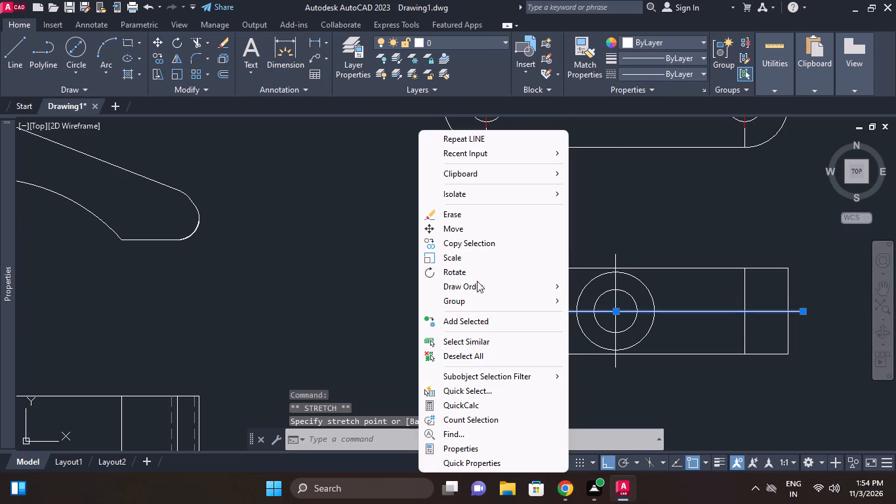
{"action": "left_click", "coordinate": [481, 353]}
Match the rectangle's horizontal and vertical middle lines to the red CENTER-linetype centre line of the link's upper view.
{"action": "middle_click_drag", "start_coordinate": [640, 291], "coordinate": [633, 266]}
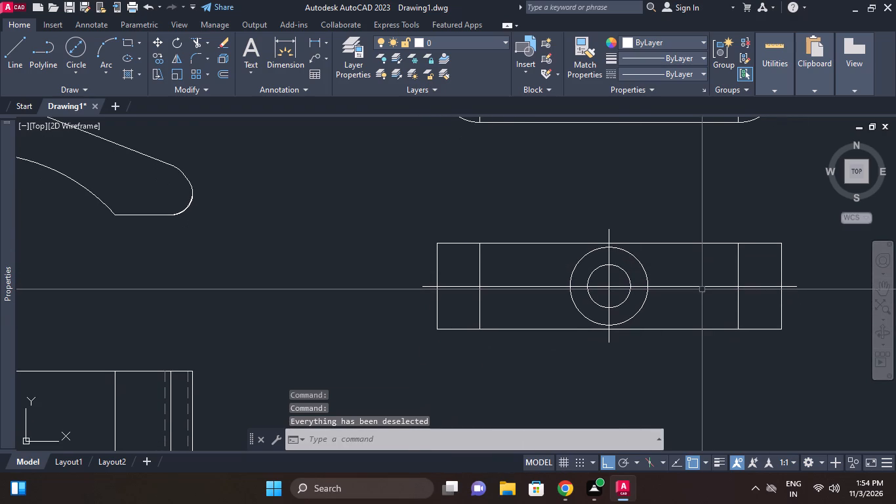
{"action": "scroll", "coordinate": [591, 197], "scroll_direction": "down", "scroll_amount": 2}
{"action": "middle_click_drag", "start_coordinate": [591, 213], "coordinate": [596, 243]}
{"action": "left_click", "coordinate": [605, 187]}
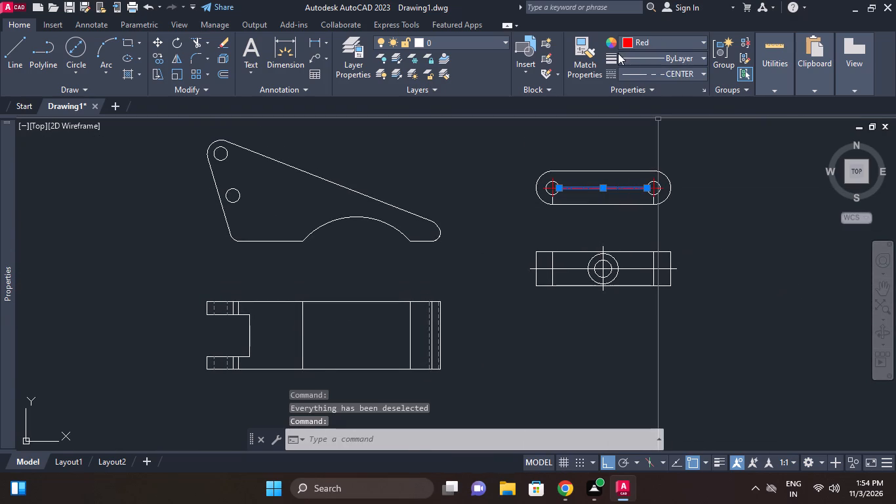
{"action": "left_click", "coordinate": [586, 49]}
{"action": "scroll", "coordinate": [582, 264], "scroll_direction": "up", "scroll_amount": 2}
{"action": "left_click", "coordinate": [634, 268]}
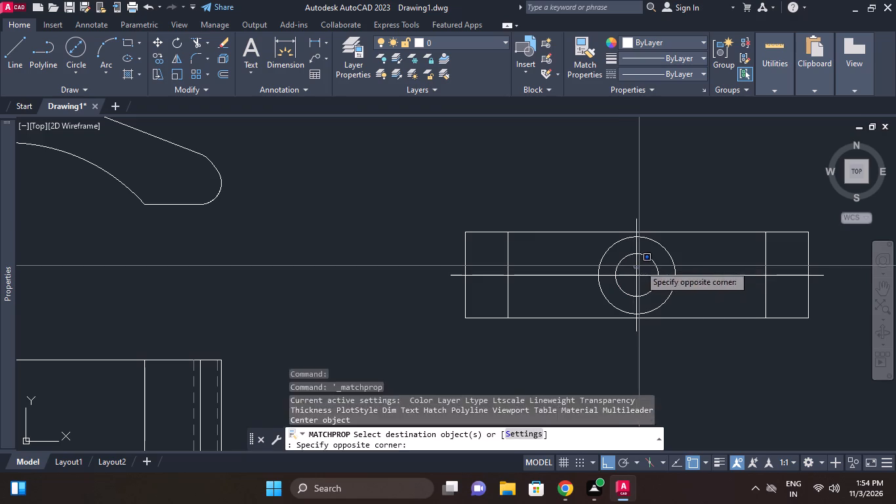
{"action": "left_click", "coordinate": [640, 265]}
{"action": "left_click", "coordinate": [635, 269]}
{"action": "left_click", "coordinate": [647, 275]}
{"action": "right_click", "coordinate": [699, 192]}
{"action": "left_click", "coordinate": [710, 202]}
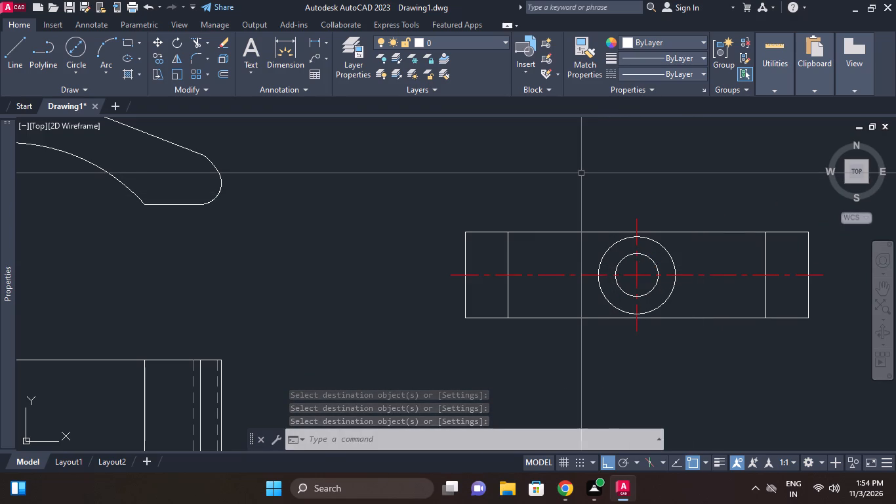
Offset the horizontal centre line 2.5 units to both sides, above and below it.
{"action": "type", "text": "o 2.5"}
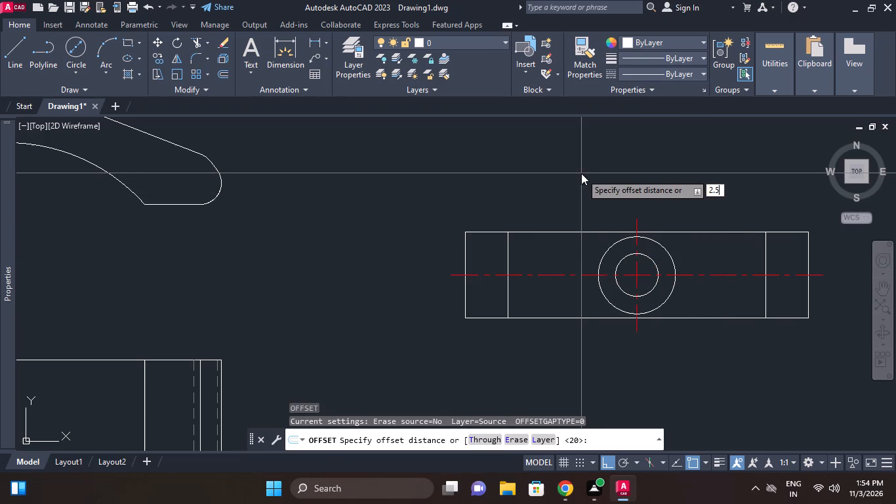
{"action": "key", "text": "Return"}
{"action": "left_click", "coordinate": [562, 272]}
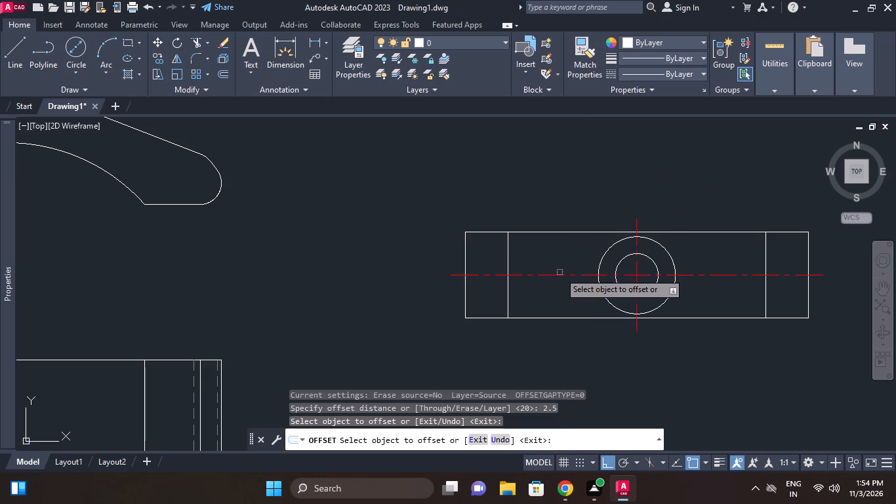
{"action": "left_click", "coordinate": [560, 272]}
{"action": "left_click", "coordinate": [558, 276]}
{"action": "left_click", "coordinate": [555, 287]}
{"action": "left_click", "coordinate": [558, 276]}
{"action": "left_click", "coordinate": [558, 256]}
{"action": "right_click", "coordinate": [565, 232]}
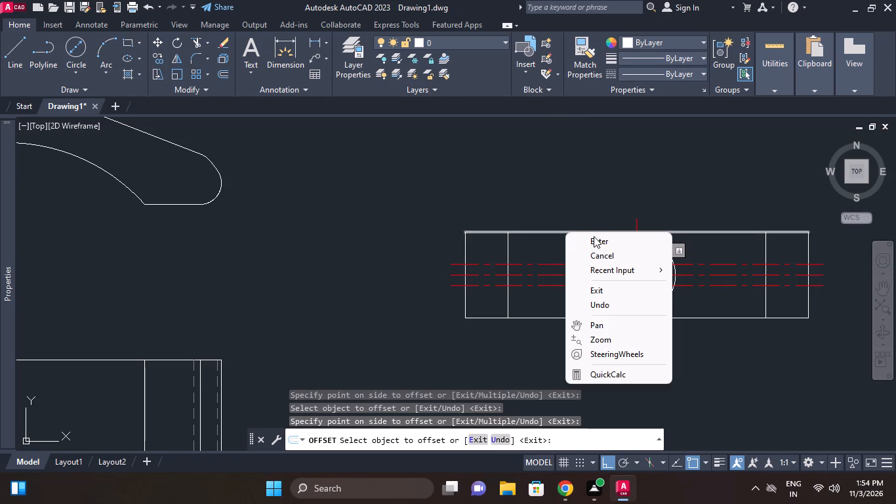
{"action": "left_click", "coordinate": [594, 236]}
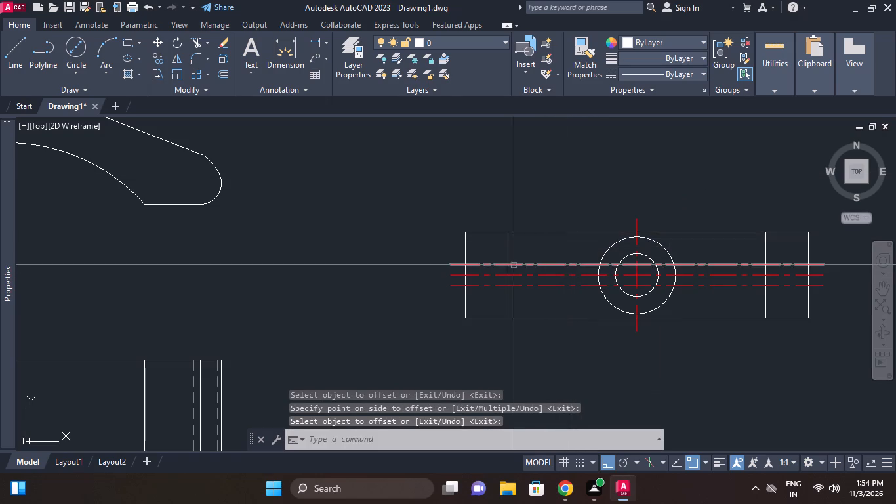
Offset both short sides of the rectangle 25 units inward.
{"action": "left_click", "coordinate": [220, 70]}
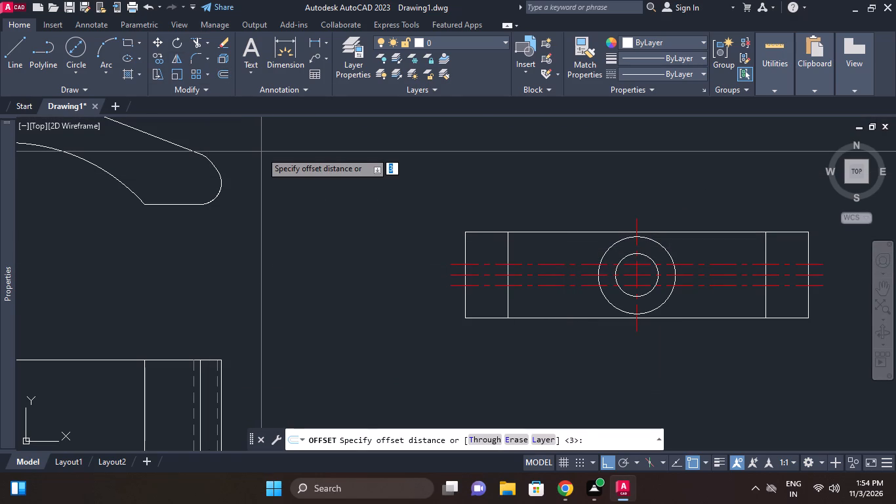
{"action": "type", "text": "25"}
{"action": "key", "text": "Return"}
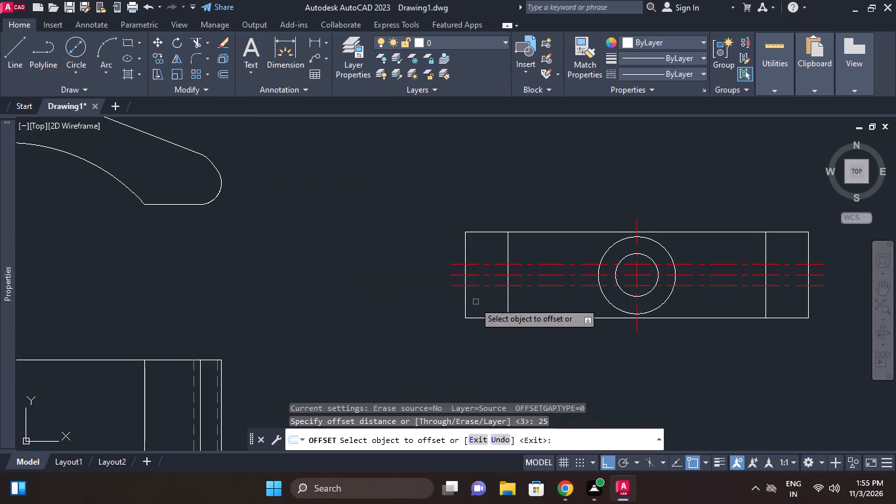
{"action": "left_click", "coordinate": [466, 301]}
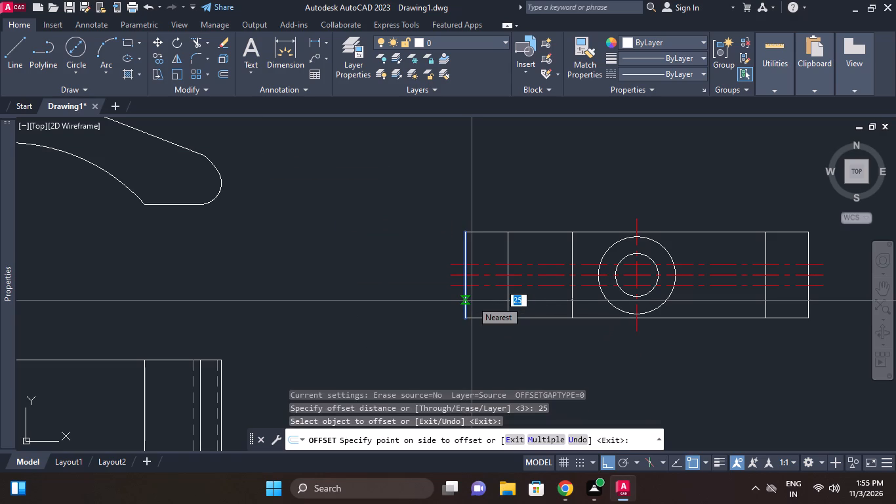
{"action": "left_click", "coordinate": [472, 301]}
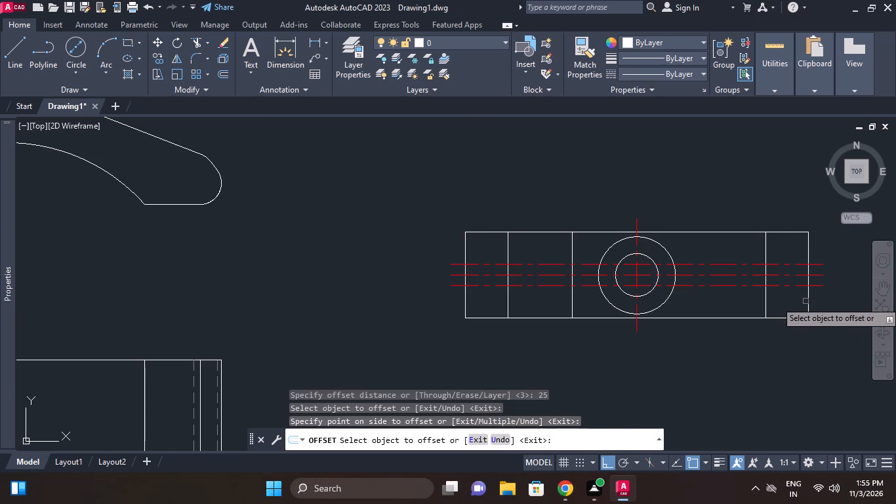
{"action": "left_click", "coordinate": [807, 301]}
{"action": "left_click", "coordinate": [735, 296]}
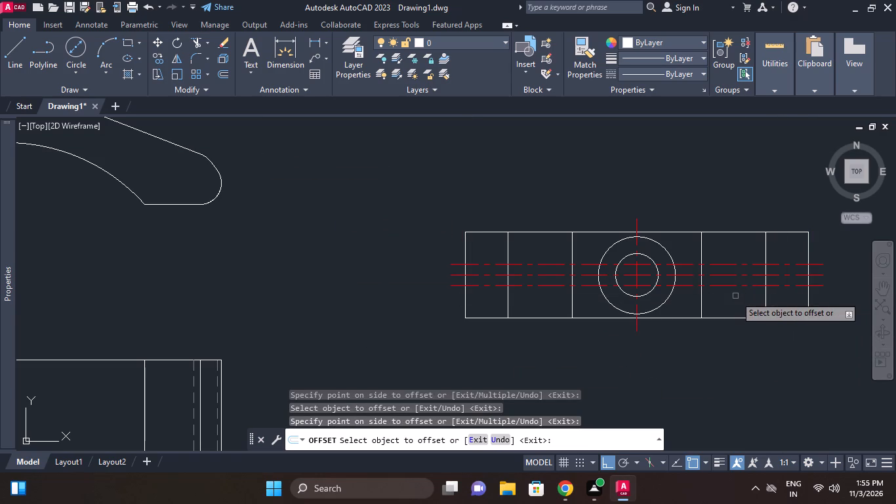
{"action": "right_click", "coordinate": [678, 136]}
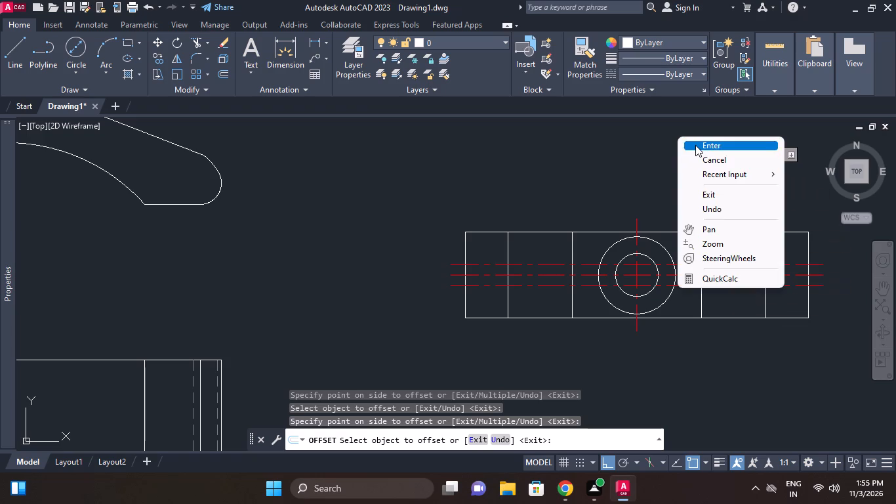
{"action": "left_click", "coordinate": [695, 145]}
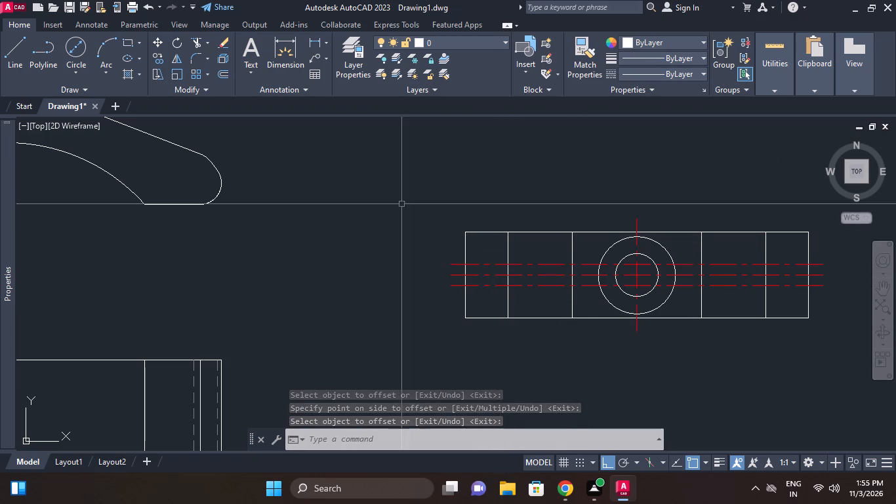
Trim the two offset centre lines outside the rectangle and between the new vertical lines and the outer circle.
{"action": "left_click", "coordinate": [193, 41]}
{"action": "right_click", "coordinate": [305, 200]}
{"action": "left_click", "coordinate": [335, 204]}
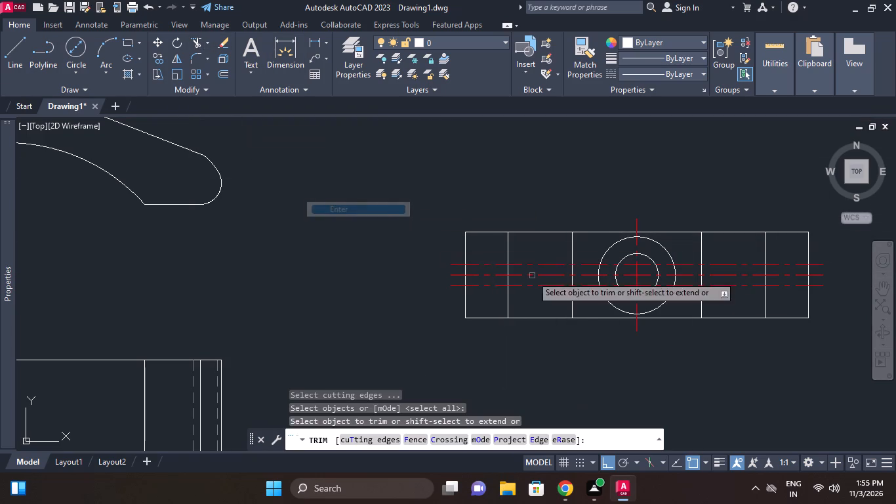
{"action": "left_click", "coordinate": [460, 261]}
{"action": "left_click", "coordinate": [458, 270]}
{"action": "left_click", "coordinate": [453, 287]}
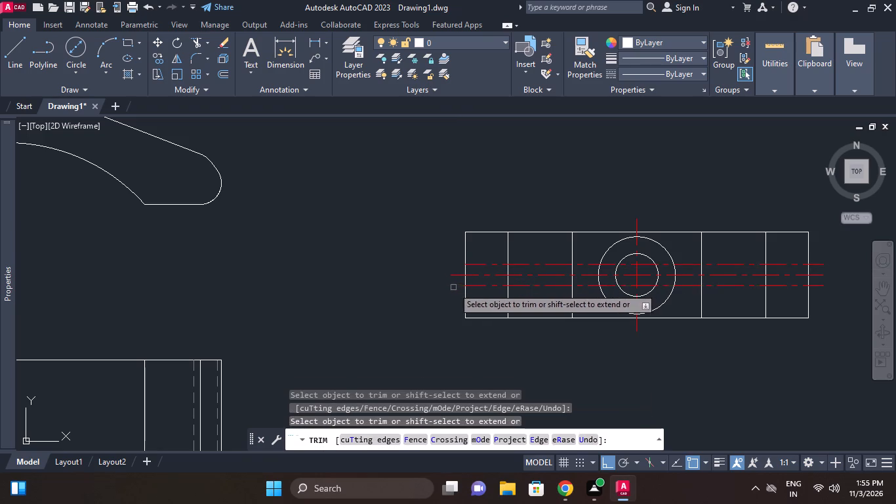
{"action": "left_click", "coordinate": [584, 285]}
{"action": "left_click", "coordinate": [584, 266]}
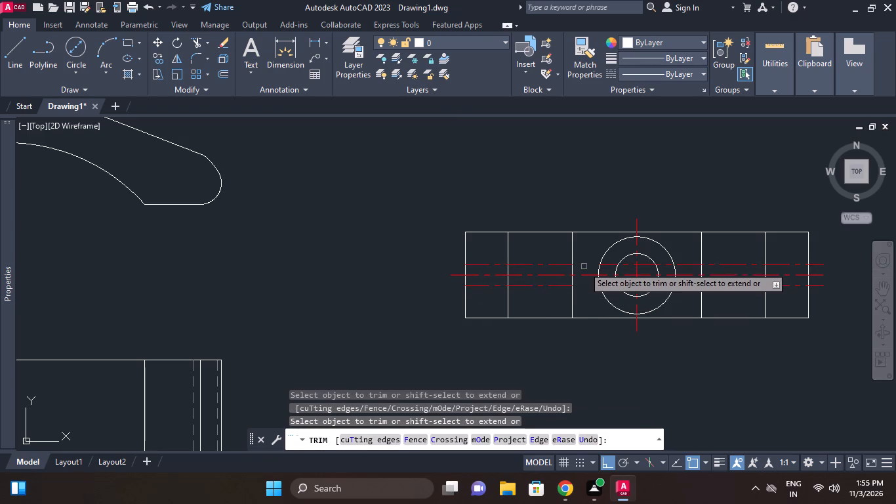
{"action": "left_click", "coordinate": [694, 264]}
{"action": "left_click", "coordinate": [695, 287]}
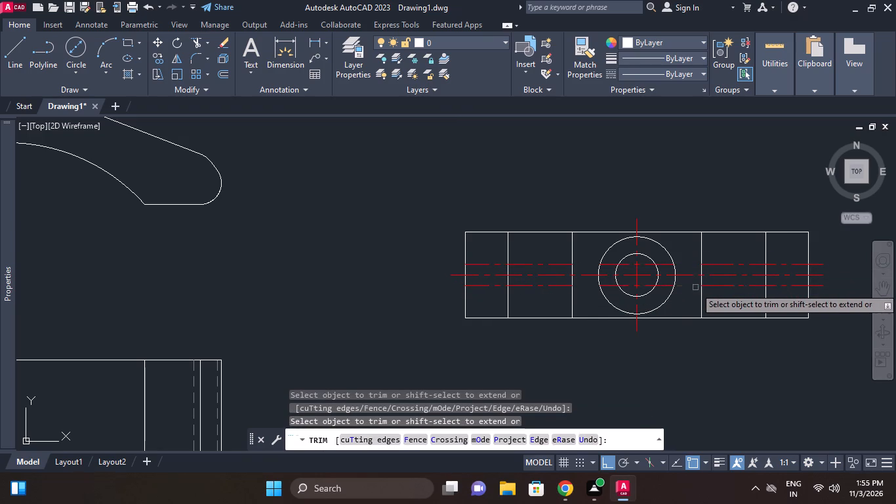
{"action": "left_click", "coordinate": [817, 289]}
{"action": "left_click", "coordinate": [814, 263]}
{"action": "right_click", "coordinate": [822, 243]}
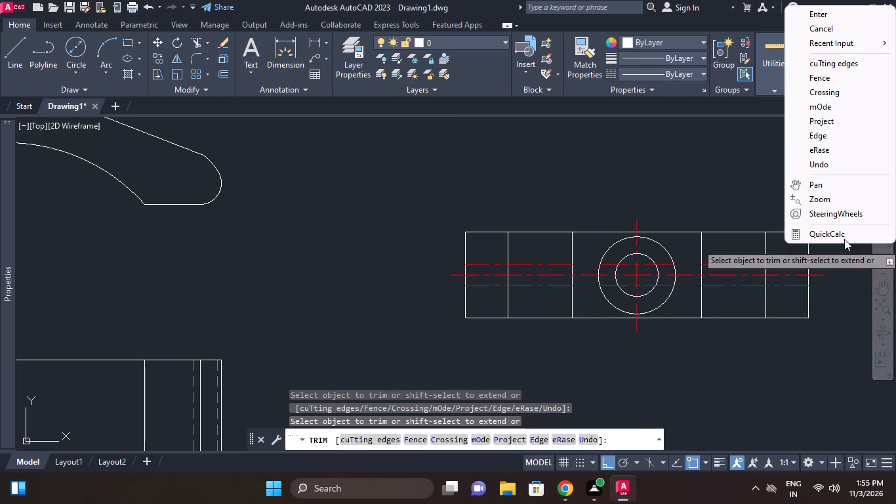
{"action": "left_click", "coordinate": [816, 31]}
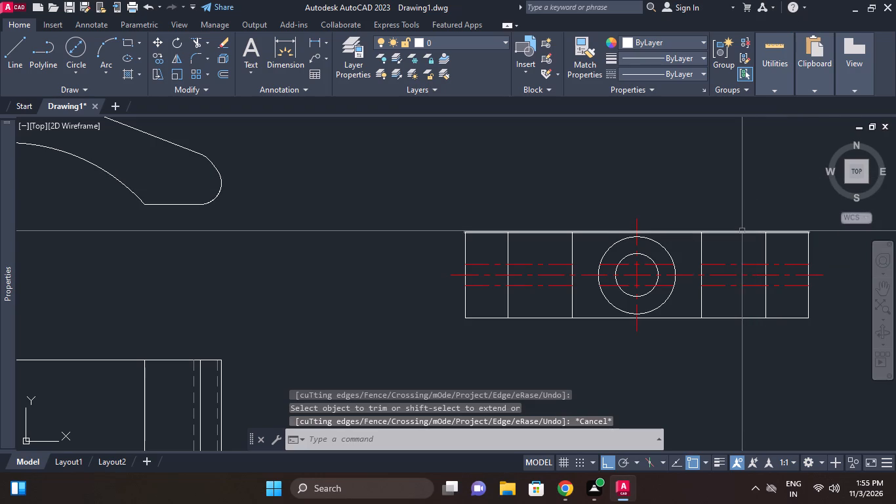
Match the four offset centre-line segments at the rectangle's ends to the continuous white line of its upper edge.
{"action": "left_click", "coordinate": [742, 232]}
{"action": "left_click", "coordinate": [588, 45]}
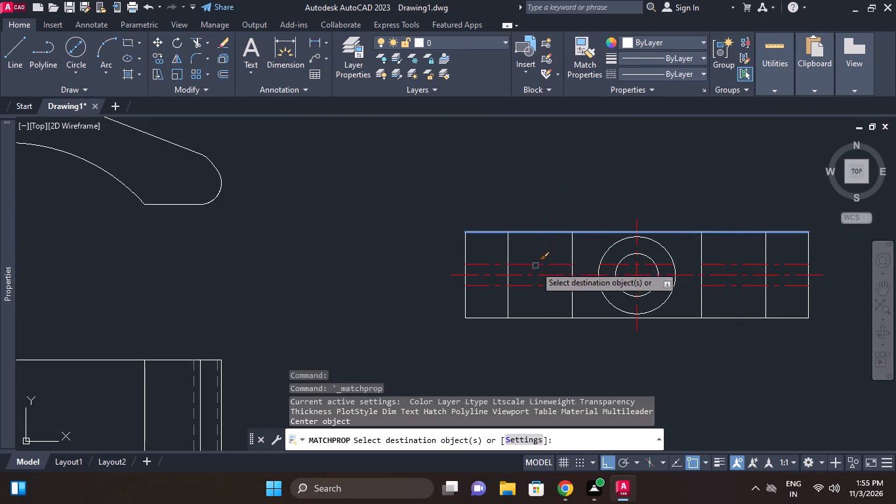
{"action": "left_click", "coordinate": [535, 266]}
{"action": "left_click", "coordinate": [538, 289]}
{"action": "left_click", "coordinate": [756, 289]}
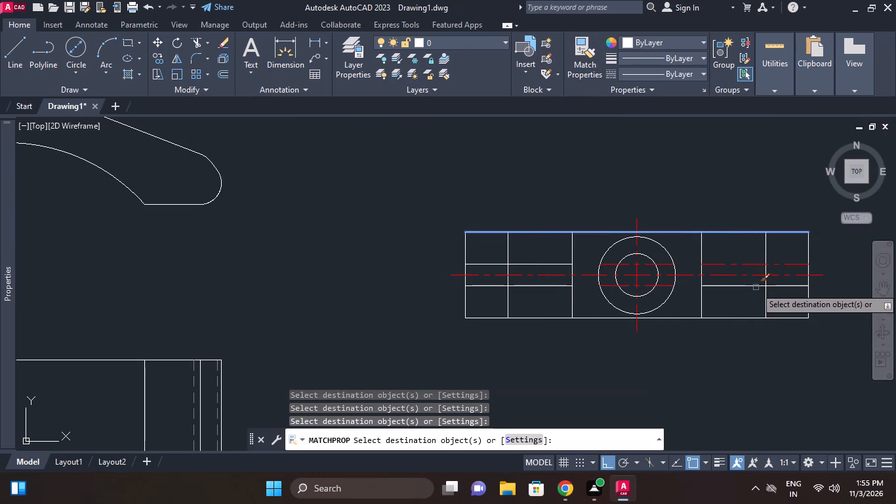
{"action": "left_click", "coordinate": [753, 266]}
{"action": "right_click", "coordinate": [719, 181]}
{"action": "left_click", "coordinate": [743, 188]}
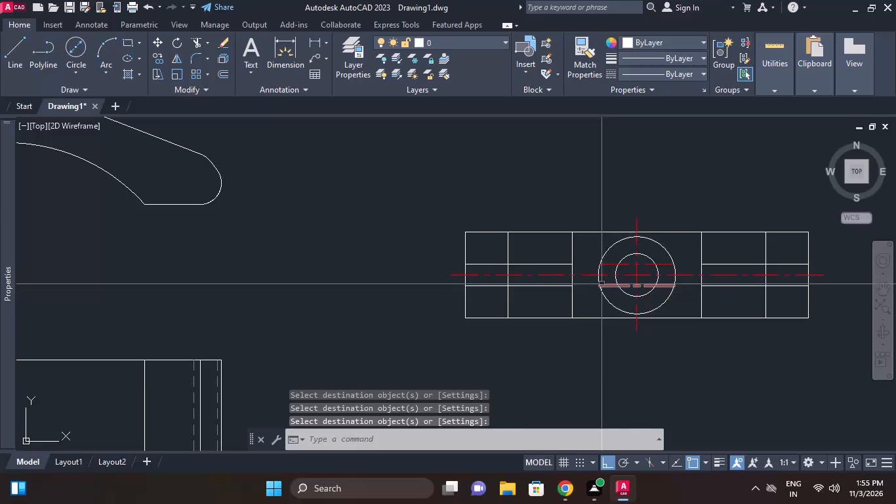
Trim the two inner vertical lines above and below the slots so they only close the slot ends.
{"action": "scroll", "coordinate": [621, 240], "scroll_direction": "up", "scroll_amount": 1}
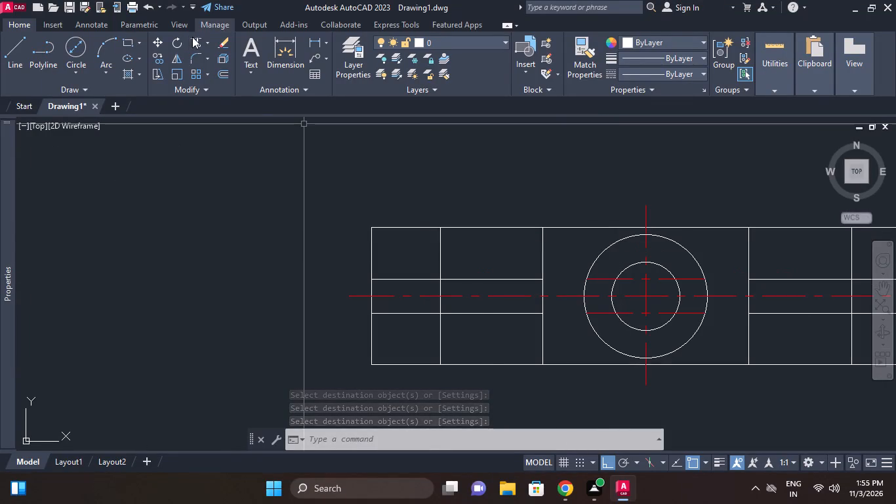
{"action": "left_click", "coordinate": [192, 38]}
{"action": "right_click", "coordinate": [241, 121]}
{"action": "left_click", "coordinate": [253, 131]}
{"action": "left_click", "coordinate": [543, 252]}
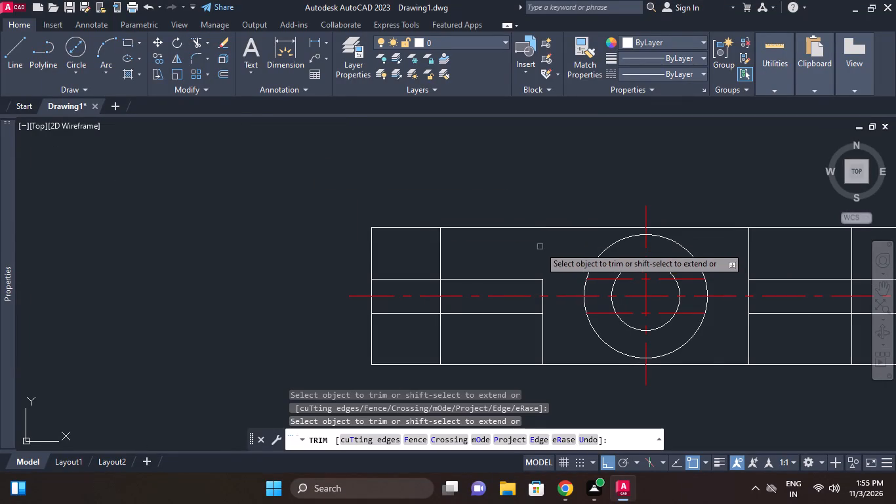
{"action": "middle_click_drag", "start_coordinate": [539, 245], "coordinate": [533, 202]}
{"action": "left_click", "coordinate": [535, 280]}
{"action": "middle_click_drag", "start_coordinate": [567, 304], "coordinate": [462, 307]}
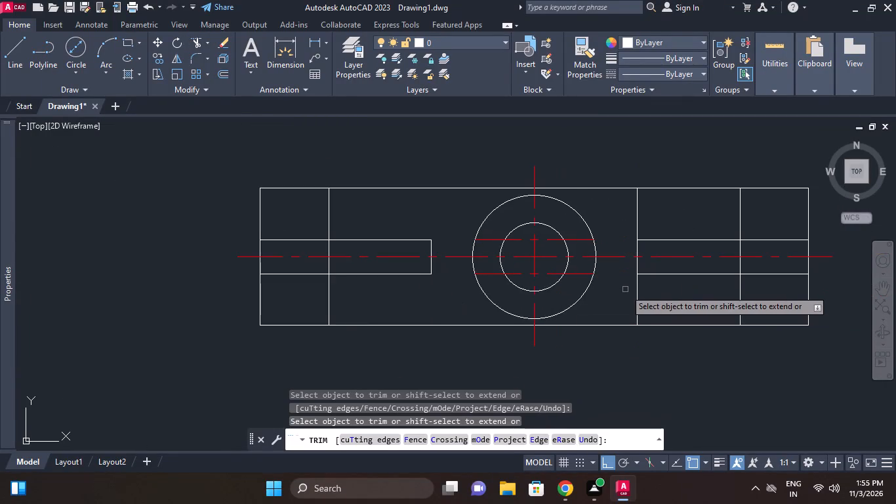
{"action": "left_click", "coordinate": [640, 291]}
{"action": "left_click", "coordinate": [640, 225]}
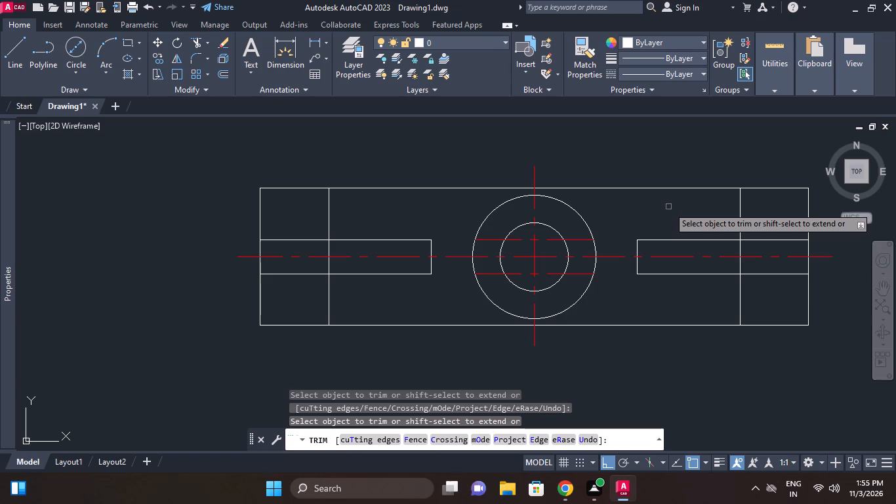
Trim the end edge and the inner vertical line across the slot at the right end of the link's second view.
{"action": "middle_click_drag", "start_coordinate": [670, 207], "coordinate": [611, 203]}
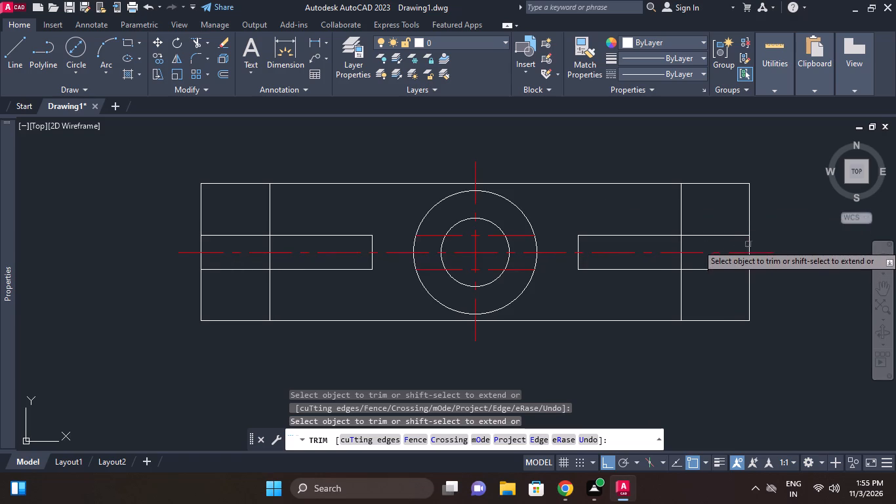
{"action": "left_click_drag", "start_coordinate": [752, 243], "coordinate": [746, 242]}
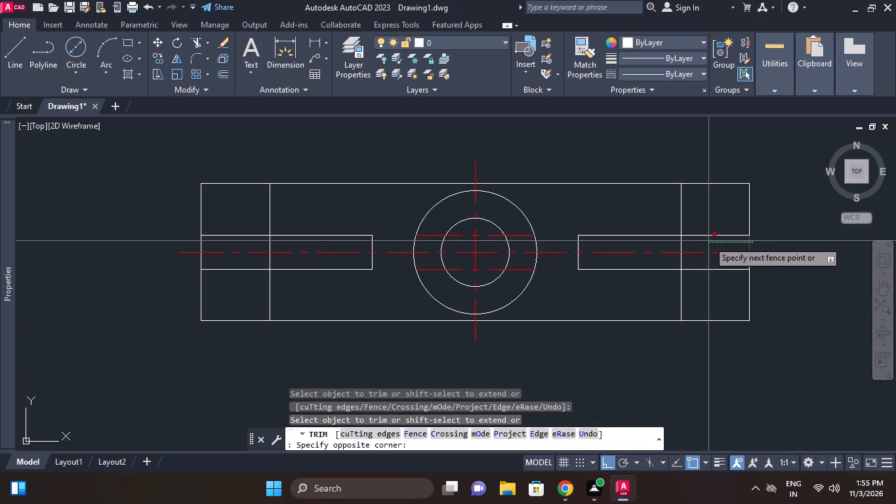
{"action": "left_click", "coordinate": [708, 241]}
{"action": "left_click", "coordinate": [676, 240]}
{"action": "left_click", "coordinate": [685, 240]}
{"action": "left_click", "coordinate": [682, 245]}
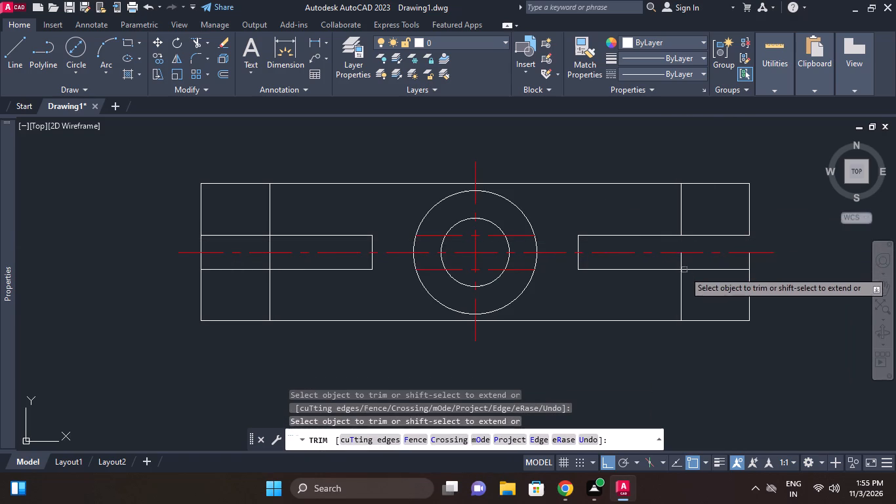
{"action": "left_click", "coordinate": [682, 262]}
{"action": "left_click", "coordinate": [751, 260]}
Trim the end edge and the inner vertical line across the slot at the left end of the link's second view.
{"action": "scroll", "coordinate": [523, 237], "scroll_direction": "down", "scroll_amount": 1}
{"action": "middle_click_drag", "start_coordinate": [523, 237], "coordinate": [575, 239]}
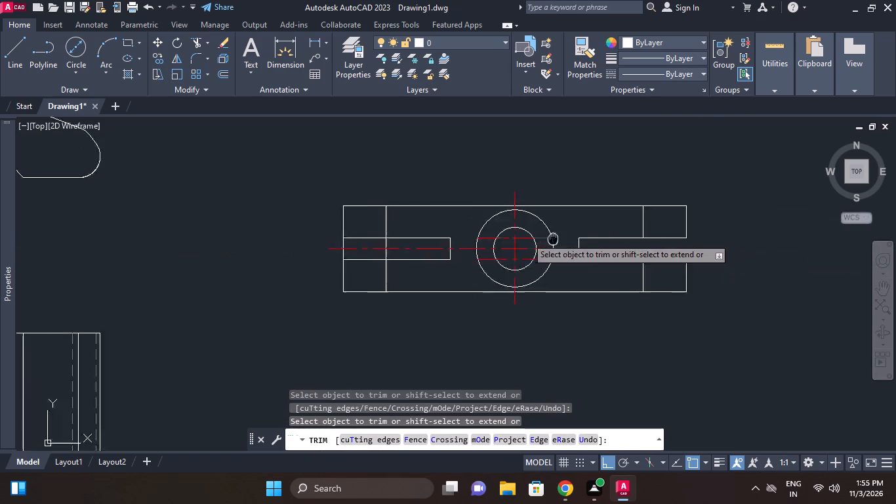
{"action": "middle_click_drag", "start_coordinate": [575, 239], "coordinate": [604, 231]}
{"action": "scroll", "coordinate": [401, 249], "scroll_direction": "up", "scroll_amount": 1}
{"action": "left_click", "coordinate": [402, 246]}
{"action": "left_click", "coordinate": [401, 231]}
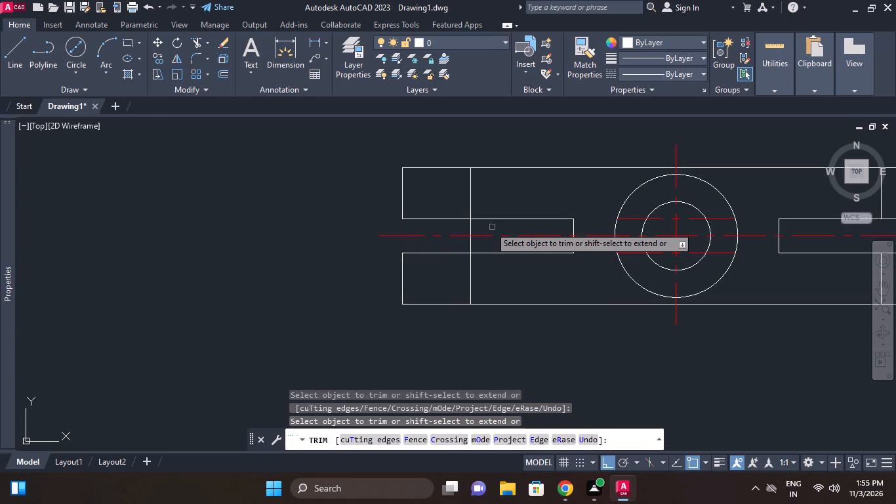
{"action": "left_click", "coordinate": [470, 226]}
{"action": "left_click", "coordinate": [472, 245]}
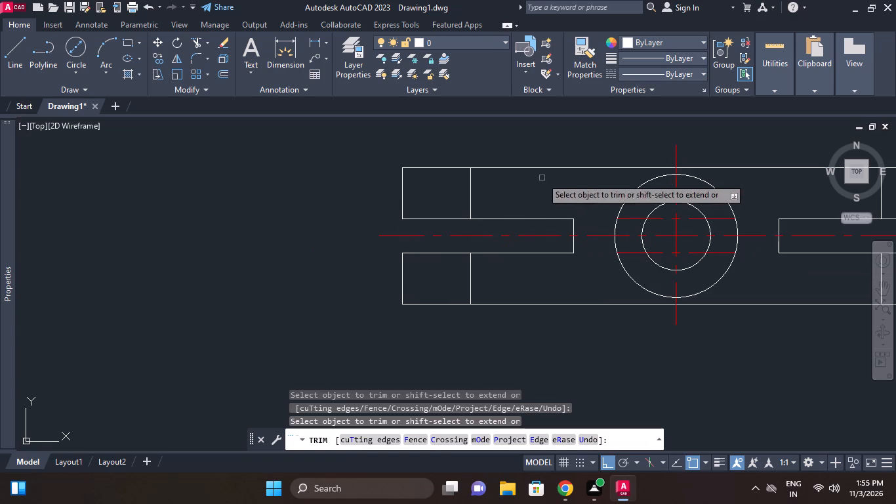
{"action": "right_click", "coordinate": [542, 178]}
{"action": "left_click", "coordinate": [562, 187]}
Erase the two leftover offset centre-line segments crossing the concentric circles in the link's second view.
{"action": "scroll", "coordinate": [563, 186], "scroll_direction": "down", "scroll_amount": 2}
{"action": "middle_click_drag", "start_coordinate": [562, 198], "coordinate": [534, 211]}
{"action": "scroll", "coordinate": [582, 237], "scroll_direction": "up", "scroll_amount": 1}
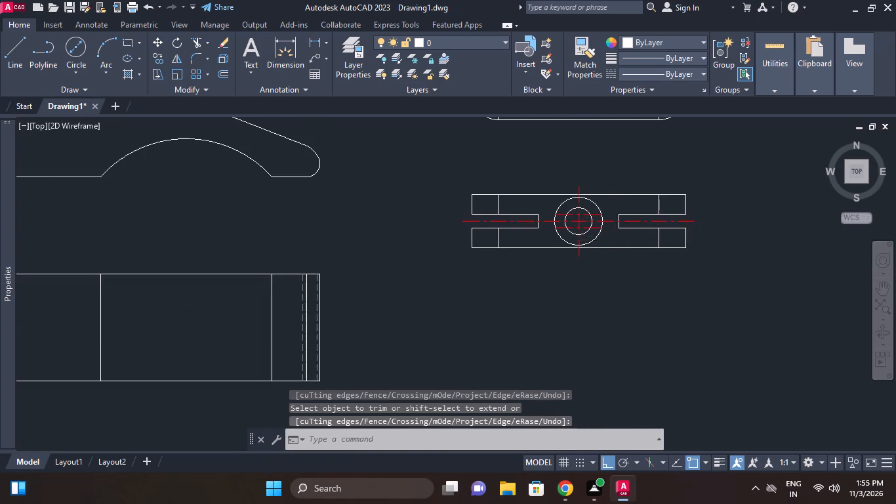
{"action": "left_click", "coordinate": [546, 224]}
{"action": "left_click", "coordinate": [548, 201]}
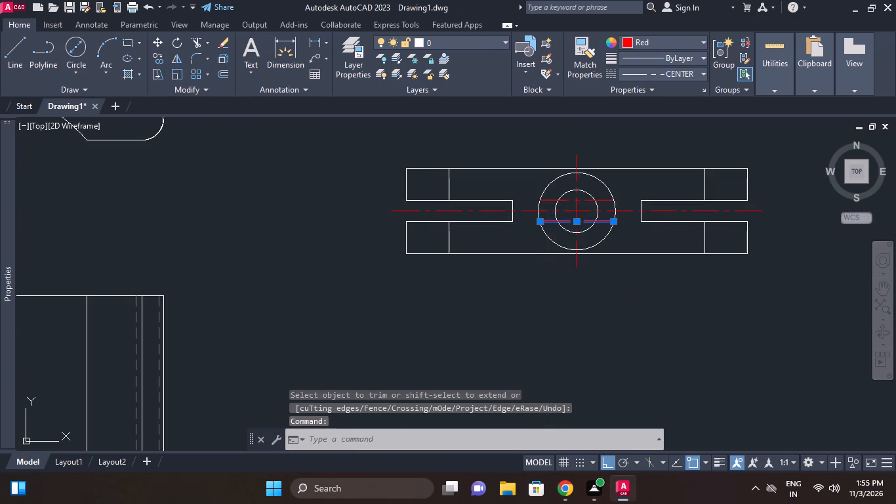
{"action": "right_click", "coordinate": [275, 179]}
{"action": "left_click", "coordinate": [318, 233]}
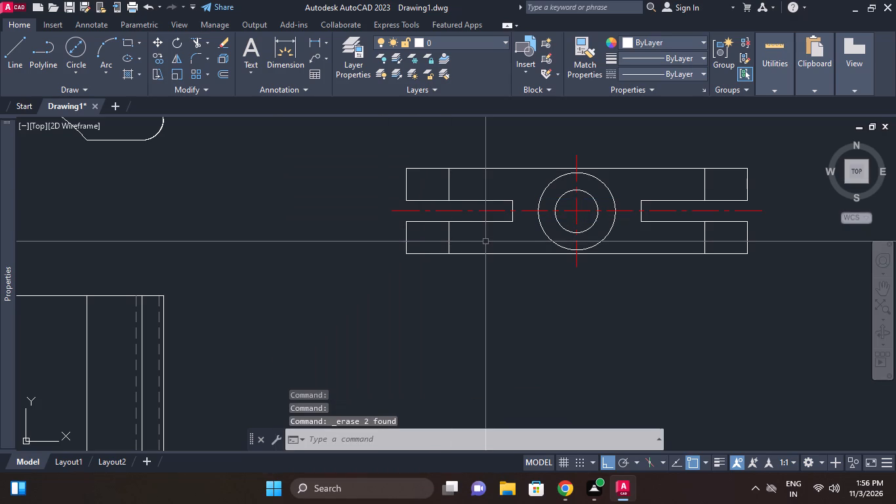
Review the finished link views together with all the other part views in the drawing.
{"action": "middle_click", "coordinate": [497, 247]}
{"action": "scroll", "coordinate": [498, 247], "scroll_direction": "down", "scroll_amount": 1}
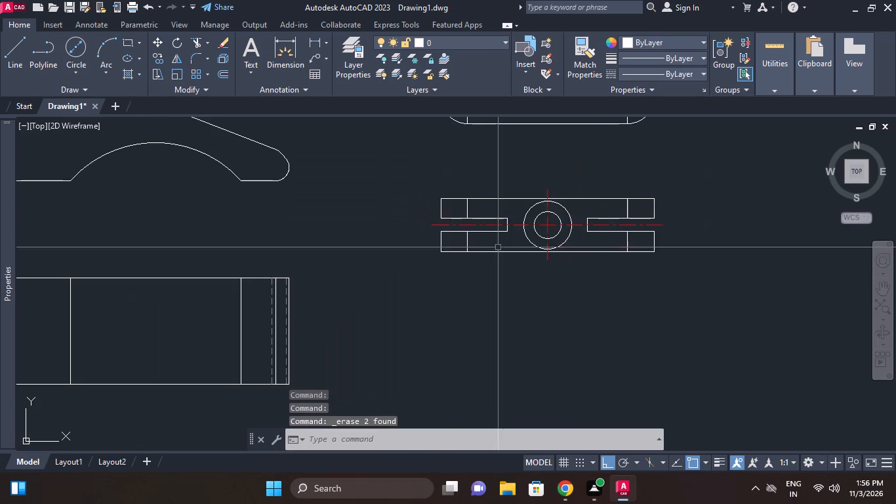
{"action": "middle_click", "coordinate": [511, 250]}
{"action": "scroll", "coordinate": [511, 250], "scroll_direction": "down", "scroll_amount": 1}
{"action": "middle_click", "coordinate": [511, 251]}
{"action": "scroll", "coordinate": [511, 251], "scroll_direction": "down", "scroll_amount": 1}
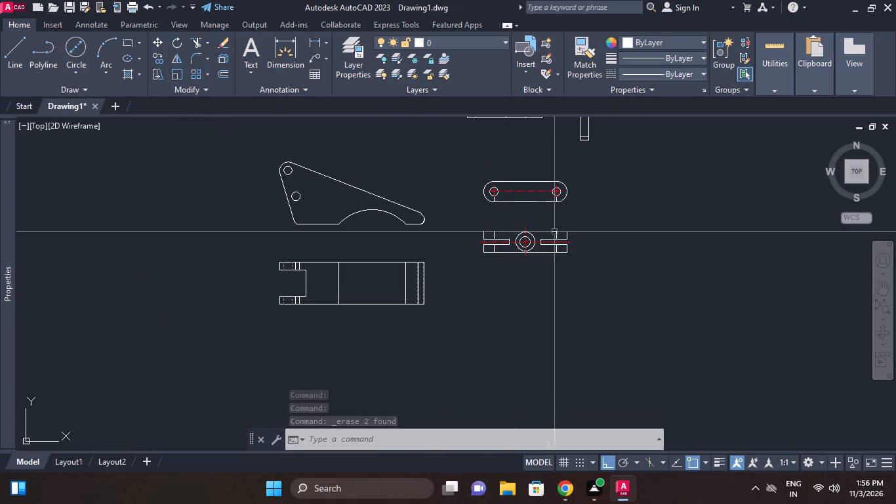
{"action": "middle_click", "coordinate": [558, 232]}
{"action": "scroll", "coordinate": [558, 232], "scroll_direction": "down", "scroll_amount": 1}
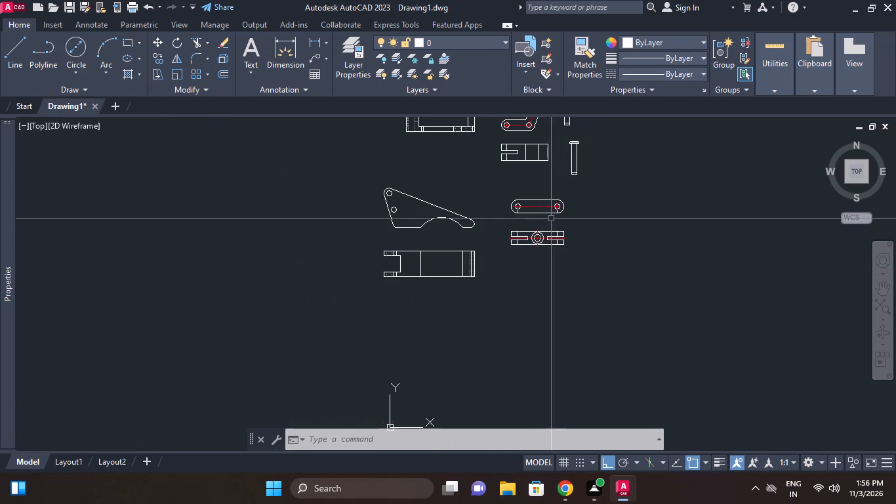
{"action": "scroll", "coordinate": [604, 138], "scroll_direction": "down", "scroll_amount": 1}
{"action": "middle_click_drag", "start_coordinate": [586, 165], "coordinate": [575, 268]}
{"action": "scroll", "coordinate": [596, 259], "scroll_direction": "down", "scroll_amount": 1}
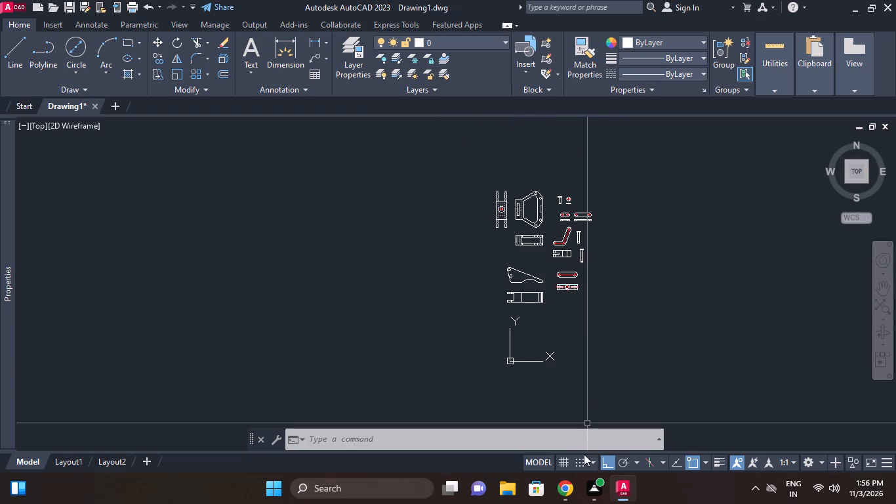
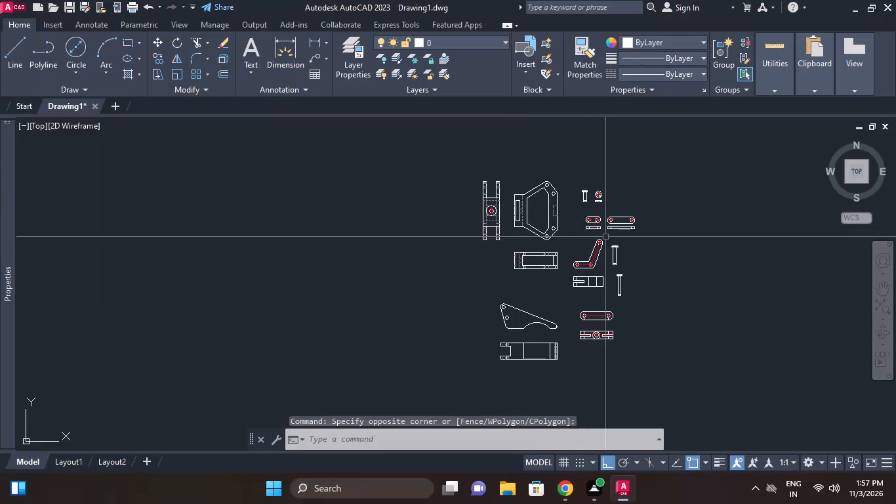
Move the link, pin, angled lever and curved arm views horizontally to the right, clear of the large frame bracket's views.
{"action": "middle_click", "coordinate": [605, 237]}
{"action": "scroll", "coordinate": [604, 237], "scroll_direction": "up", "scroll_amount": 1}
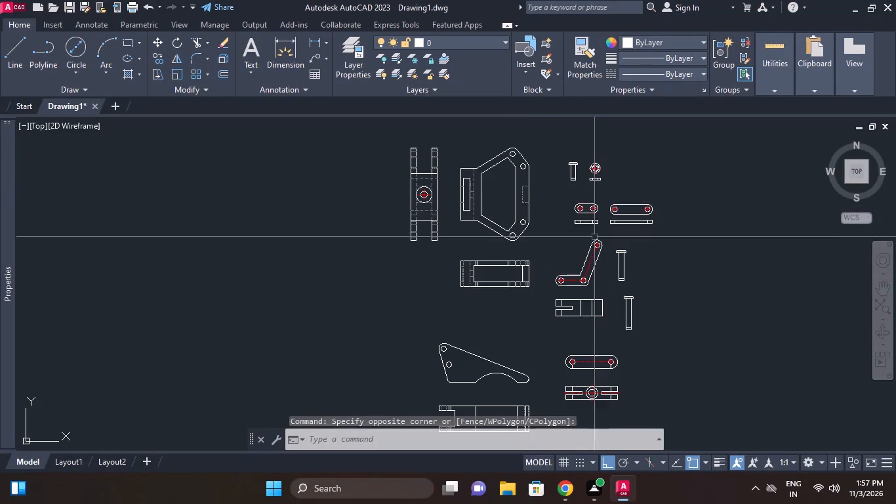
{"action": "left_click", "coordinate": [539, 138]}
{"action": "middle_click_drag", "start_coordinate": [605, 228], "coordinate": [604, 178]}
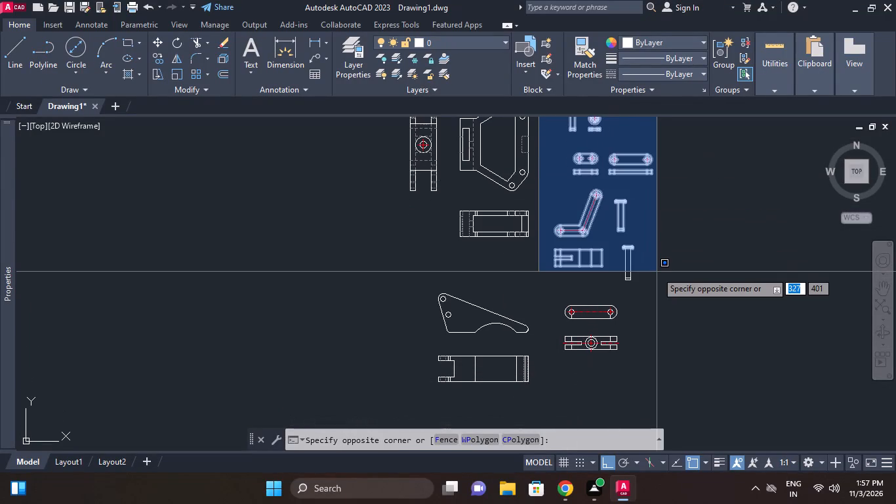
{"action": "left_click", "coordinate": [701, 377]}
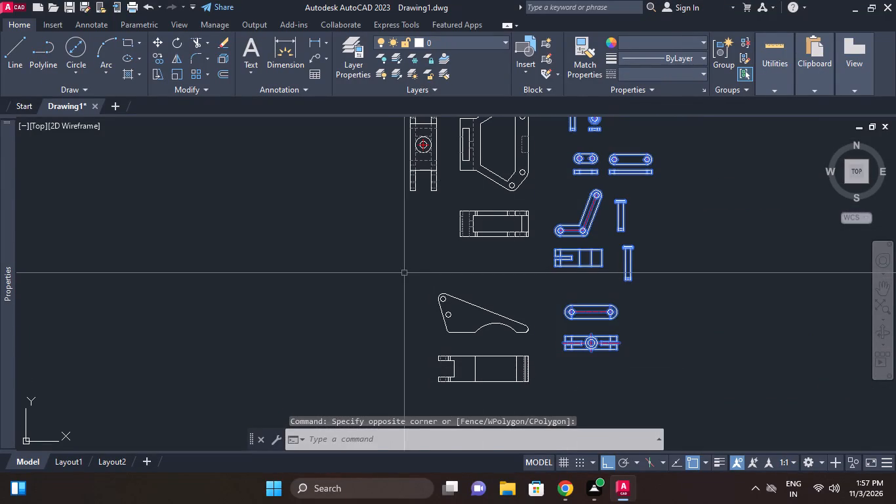
{"action": "left_click", "coordinate": [402, 272]}
{"action": "left_click", "coordinate": [585, 407]}
{"action": "right_click", "coordinate": [671, 238]}
{"action": "left_click", "coordinate": [712, 252]}
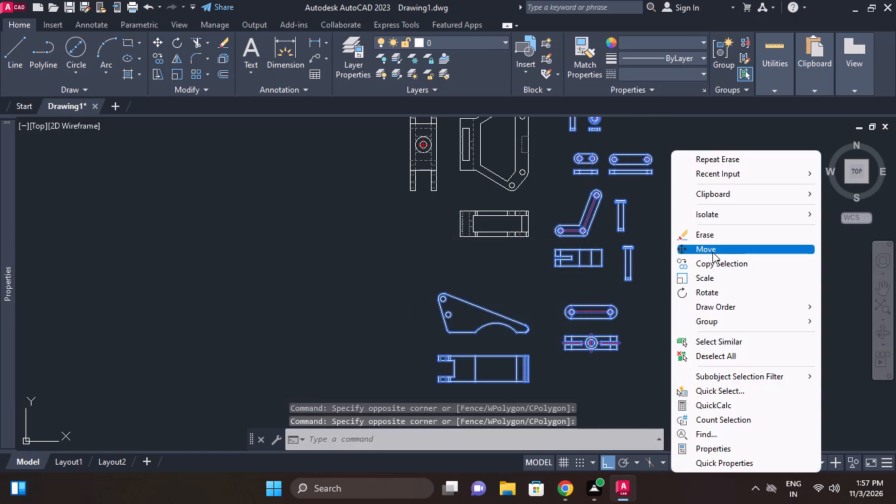
{"action": "left_click", "coordinate": [650, 240]}
{"action": "scroll", "coordinate": [732, 232], "scroll_direction": "down", "scroll_amount": 1}
{"action": "middle_click_drag", "start_coordinate": [732, 233], "coordinate": [666, 259]}
{"action": "left_click", "coordinate": [788, 248]}
Add diameter dimensions to the outer and inner concentric circles in the frame bracket's end view.
{"action": "scroll", "coordinate": [476, 184], "scroll_direction": "up", "scroll_amount": 1}
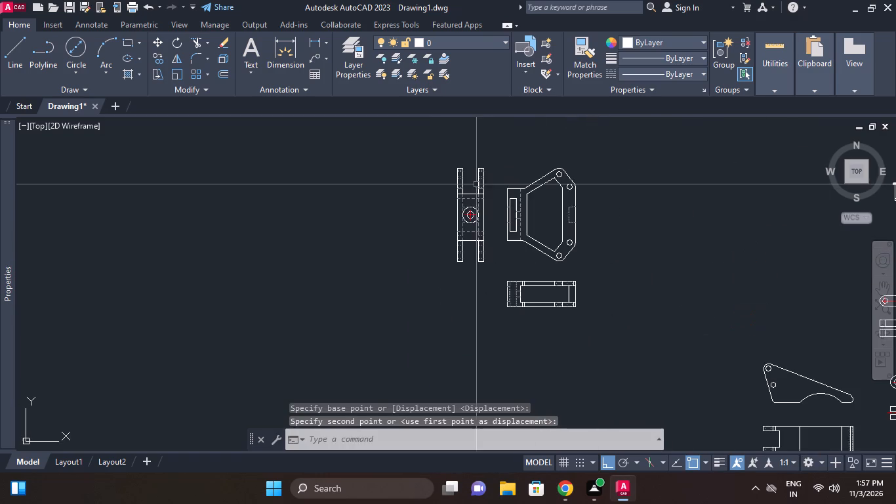
{"action": "scroll", "coordinate": [513, 216], "scroll_direction": "up", "scroll_amount": 1}
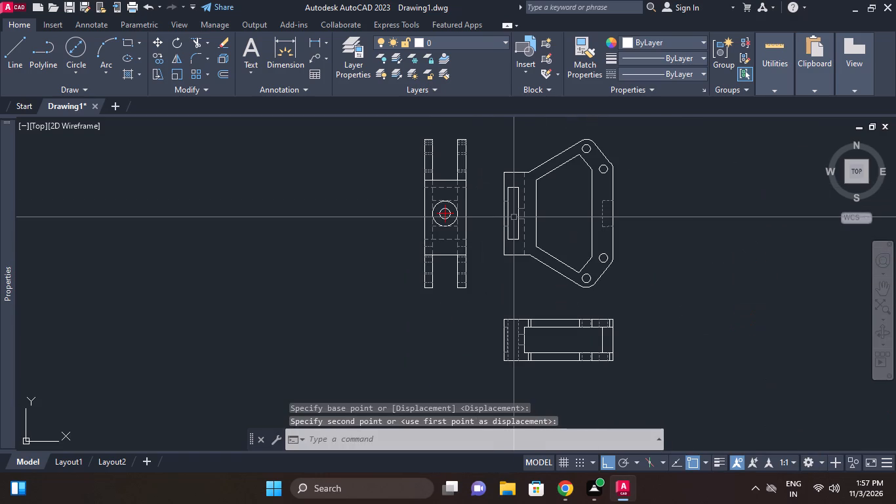
{"action": "left_click", "coordinate": [324, 38]}
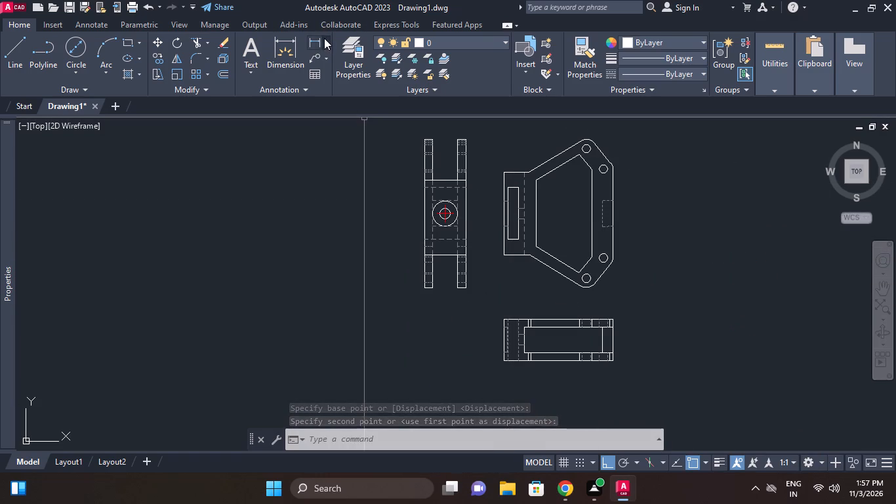
{"action": "left_click", "coordinate": [353, 198]}
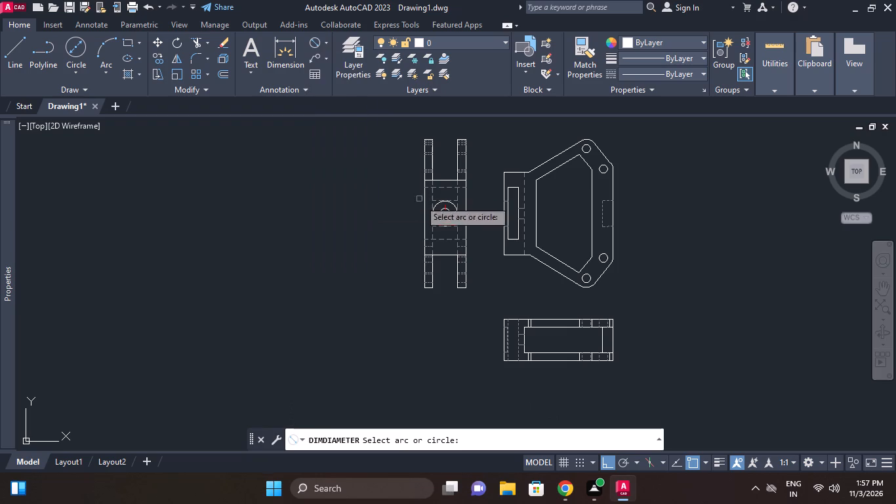
{"action": "scroll", "coordinate": [457, 203], "scroll_direction": "up", "scroll_amount": 1}
{"action": "middle_click", "coordinate": [487, 256]}
{"action": "scroll", "coordinate": [405, 217], "scroll_direction": "up", "scroll_amount": 1}
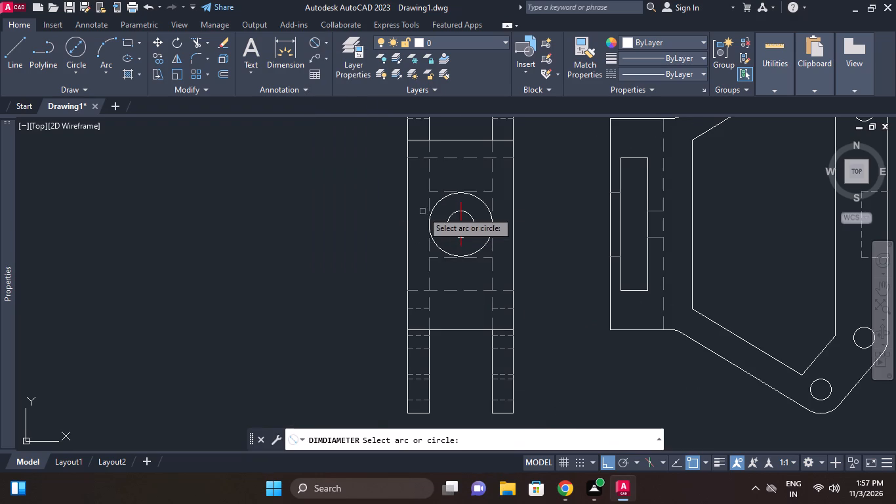
{"action": "left_click", "coordinate": [437, 204]}
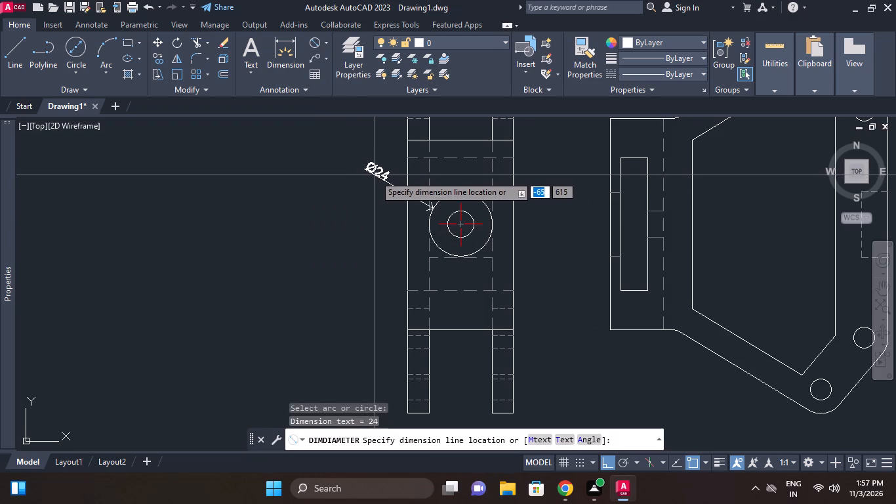
{"action": "left_click", "coordinate": [378, 178]}
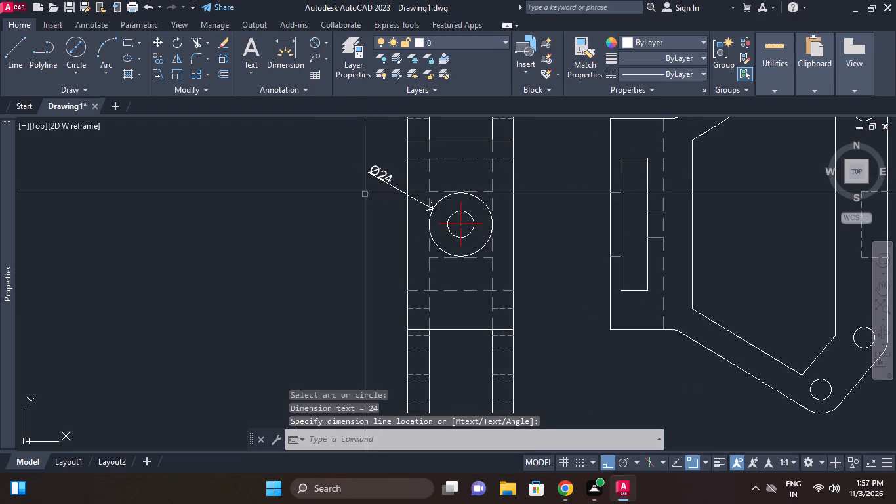
{"action": "right_click", "coordinate": [365, 196]}
{"action": "left_click", "coordinate": [393, 209]}
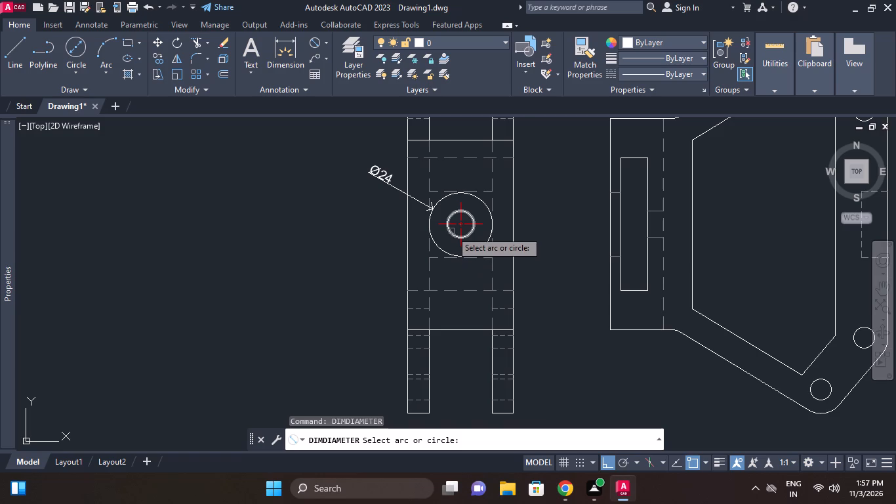
{"action": "left_click", "coordinate": [451, 231]}
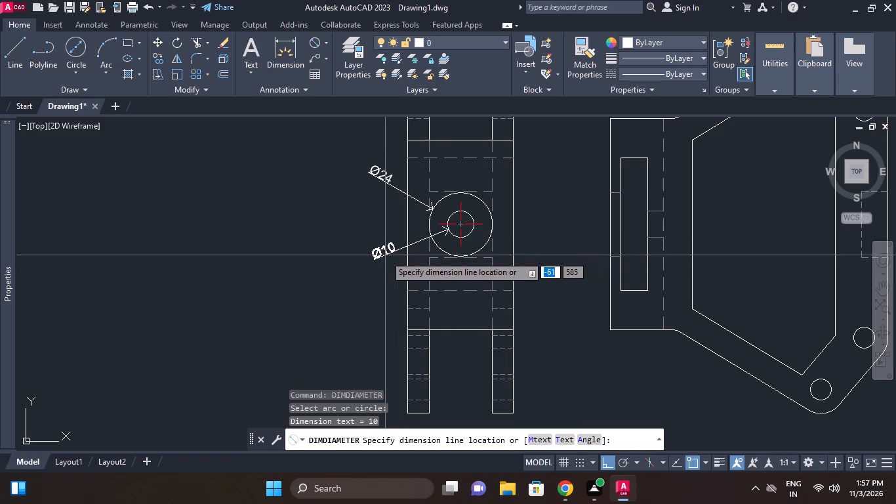
{"action": "left_click", "coordinate": [385, 251]}
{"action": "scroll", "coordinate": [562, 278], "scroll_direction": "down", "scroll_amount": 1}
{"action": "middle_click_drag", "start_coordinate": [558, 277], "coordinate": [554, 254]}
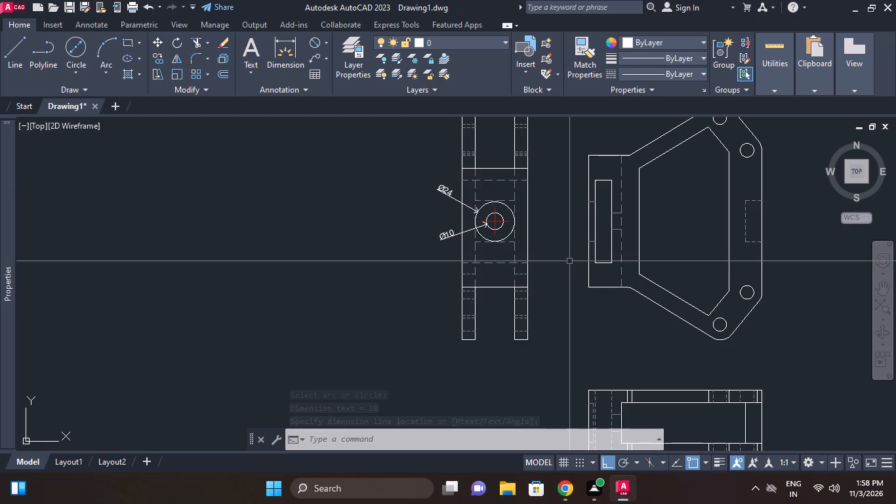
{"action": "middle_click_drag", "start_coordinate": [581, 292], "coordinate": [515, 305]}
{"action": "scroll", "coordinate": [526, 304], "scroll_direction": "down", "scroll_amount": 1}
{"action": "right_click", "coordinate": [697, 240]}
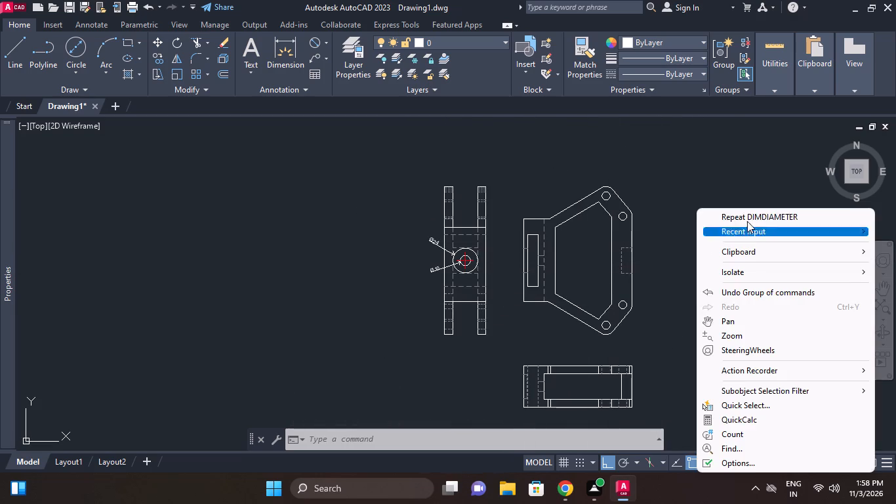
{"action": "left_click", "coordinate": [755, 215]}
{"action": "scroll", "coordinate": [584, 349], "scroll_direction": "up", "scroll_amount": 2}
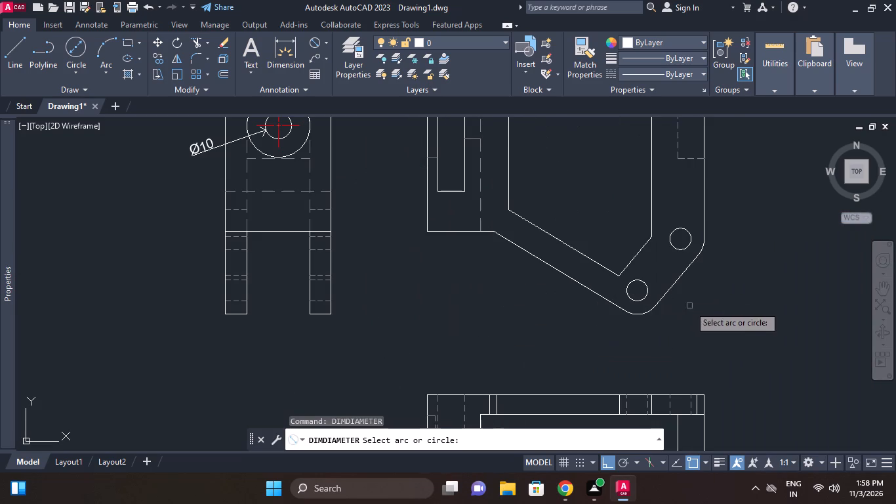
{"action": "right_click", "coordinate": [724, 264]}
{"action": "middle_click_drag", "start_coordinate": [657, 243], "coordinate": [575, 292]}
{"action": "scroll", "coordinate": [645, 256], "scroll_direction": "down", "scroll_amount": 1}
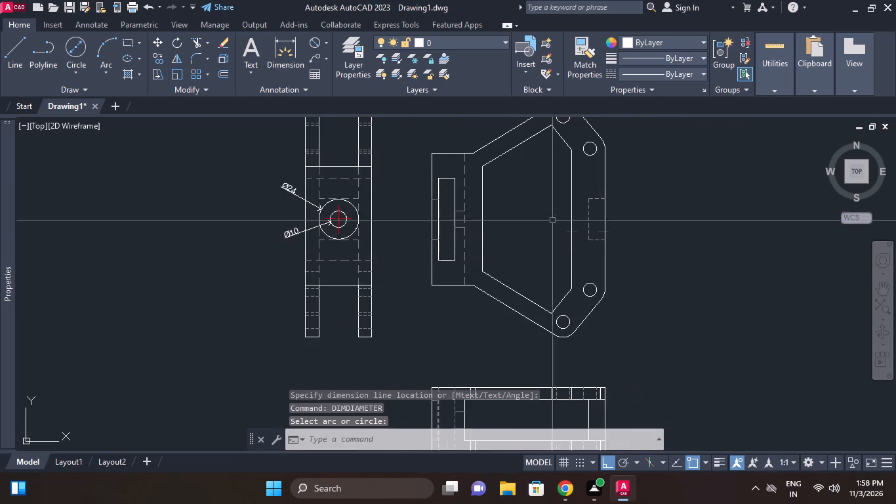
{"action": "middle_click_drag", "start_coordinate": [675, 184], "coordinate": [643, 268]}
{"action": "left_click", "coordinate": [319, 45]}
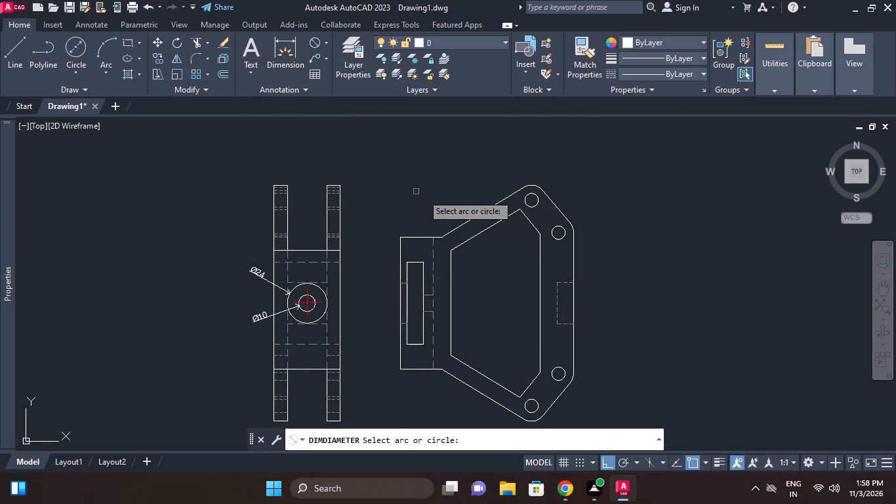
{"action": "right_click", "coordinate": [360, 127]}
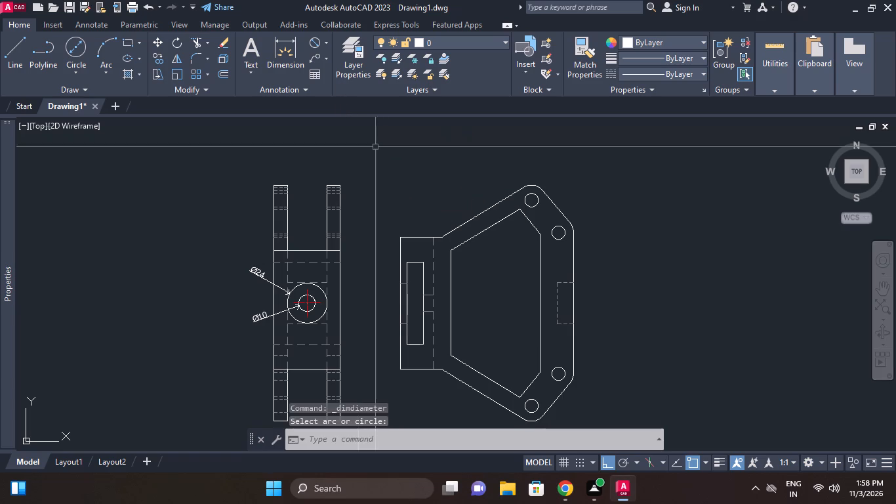
Offset the two upper hole circles of the frame bracket's front view outward by 1.
{"action": "left_click", "coordinate": [225, 68]}
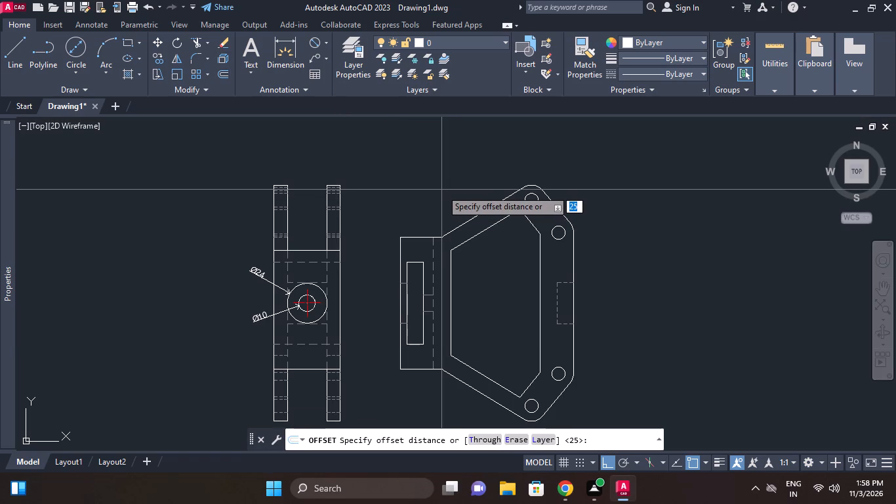
{"action": "key", "text": "1"}
{"action": "key", "text": "Return"}
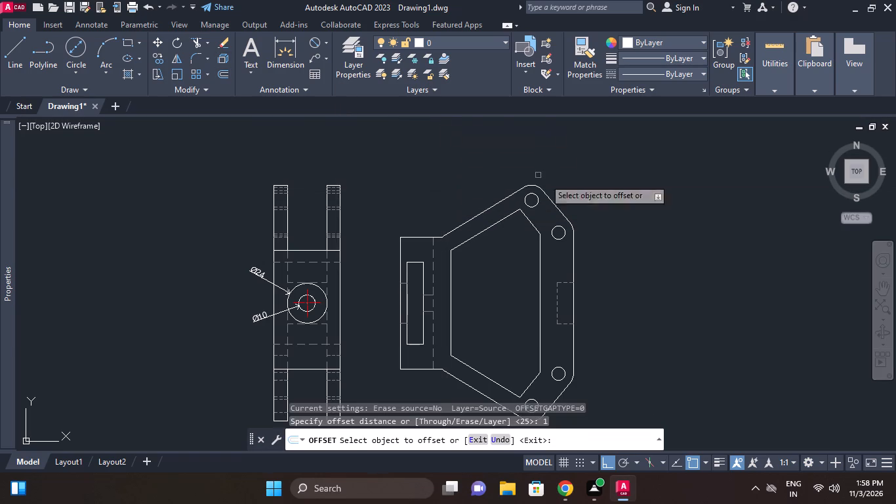
{"action": "scroll", "coordinate": [535, 196], "scroll_direction": "up", "scroll_amount": 1}
{"action": "left_click", "coordinate": [537, 202]}
{"action": "left_click", "coordinate": [584, 239]}
{"action": "scroll", "coordinate": [558, 239], "scroll_direction": "up", "scroll_amount": 2}
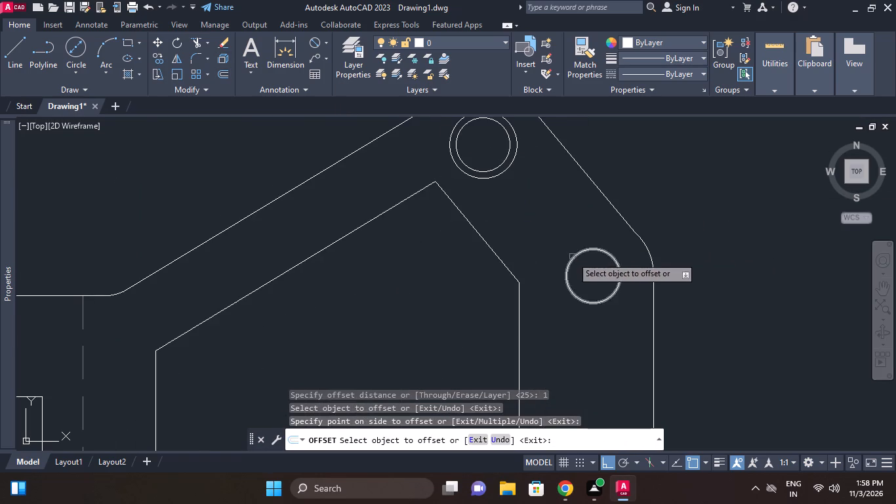
{"action": "left_click_drag", "start_coordinate": [573, 257], "coordinate": [571, 247]}
{"action": "left_click", "coordinate": [560, 211]}
Offset the two lower hole circles of the frame bracket's front view outward by 1.
{"action": "scroll", "coordinate": [577, 204], "scroll_direction": "down", "scroll_amount": 1}
{"action": "middle_click", "coordinate": [577, 204]}
{"action": "scroll", "coordinate": [588, 202], "scroll_direction": "down", "scroll_amount": 1}
{"action": "middle_click_drag", "start_coordinate": [589, 202], "coordinate": [593, 148]}
{"action": "middle_click_drag", "start_coordinate": [598, 280], "coordinate": [607, 193]}
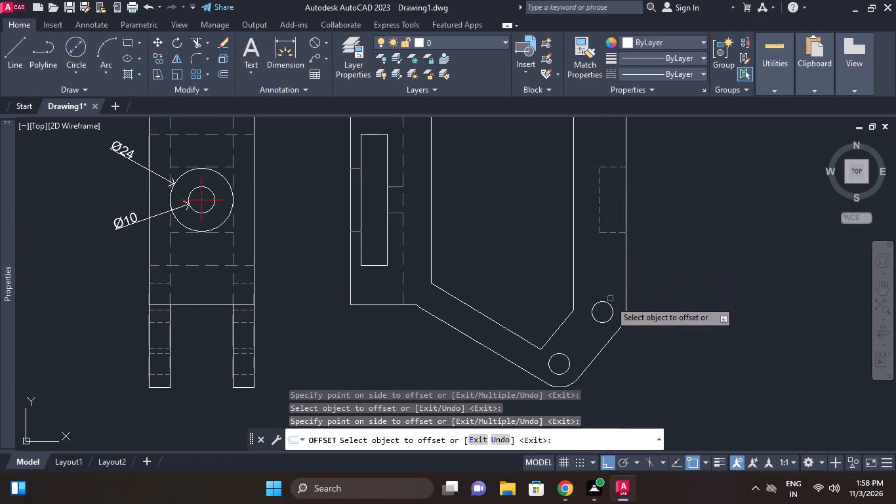
{"action": "left_click", "coordinate": [610, 301]}
{"action": "left_click", "coordinate": [612, 278]}
{"action": "middle_click_drag", "start_coordinate": [590, 308], "coordinate": [604, 235]}
{"action": "left_click", "coordinate": [583, 290]}
{"action": "left_click", "coordinate": [588, 268]}
{"action": "right_click", "coordinate": [590, 257]}
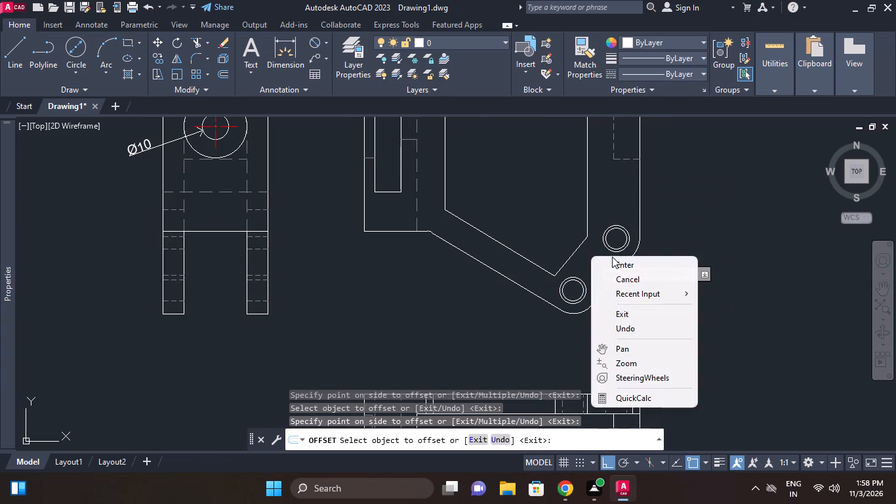
{"action": "left_click", "coordinate": [613, 261]}
Add centre marks to the outer offset circles of the frame bracket's two lower holes.
{"action": "right_click", "coordinate": [474, 186]}
{"action": "left_click", "coordinate": [497, 209]}
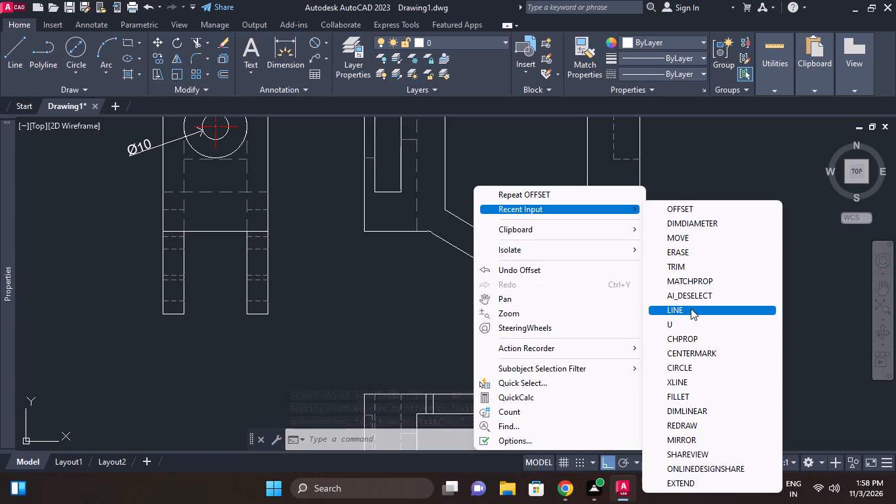
{"action": "left_click", "coordinate": [708, 356]}
{"action": "scroll", "coordinate": [610, 291], "scroll_direction": "up", "scroll_amount": 2}
{"action": "left_click", "coordinate": [540, 268]}
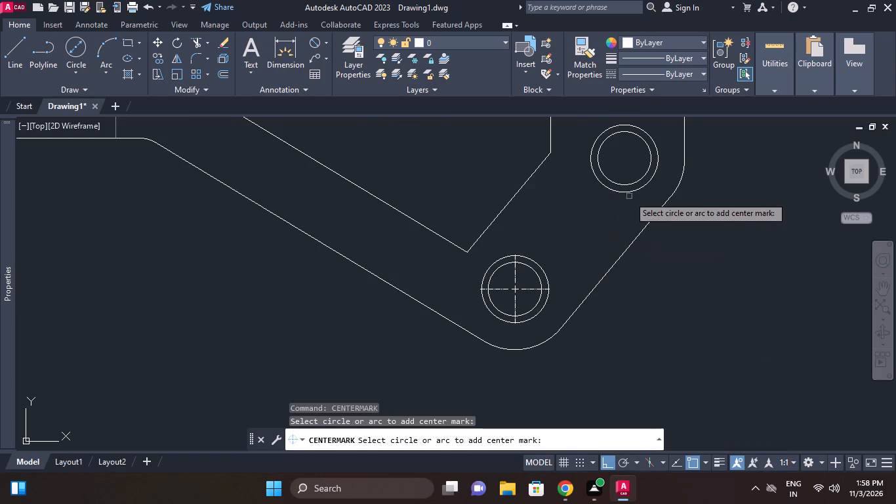
{"action": "left_click", "coordinate": [629, 194]}
Add centre marks to the outer offset circles of the frame bracket's two upper holes.
{"action": "scroll", "coordinate": [800, 218], "scroll_direction": "down", "scroll_amount": 1}
{"action": "middle_click_drag", "start_coordinate": [800, 218], "coordinate": [821, 358]}
{"action": "middle_click_drag", "start_coordinate": [730, 189], "coordinate": [750, 356]}
{"action": "middle_click_drag", "start_coordinate": [729, 219], "coordinate": [731, 307]}
{"action": "scroll", "coordinate": [744, 239], "scroll_direction": "up", "scroll_amount": 1}
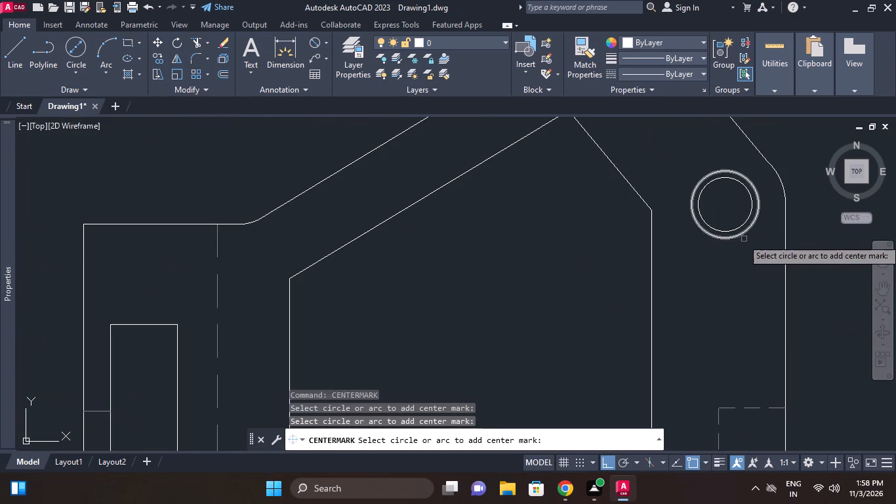
{"action": "left_click", "coordinate": [728, 238]}
{"action": "scroll", "coordinate": [765, 253], "scroll_direction": "down", "scroll_amount": 1}
{"action": "middle_click_drag", "start_coordinate": [765, 258], "coordinate": [760, 315]}
{"action": "scroll", "coordinate": [663, 188], "scroll_direction": "up", "scroll_amount": 1}
{"action": "left_click", "coordinate": [668, 172]}
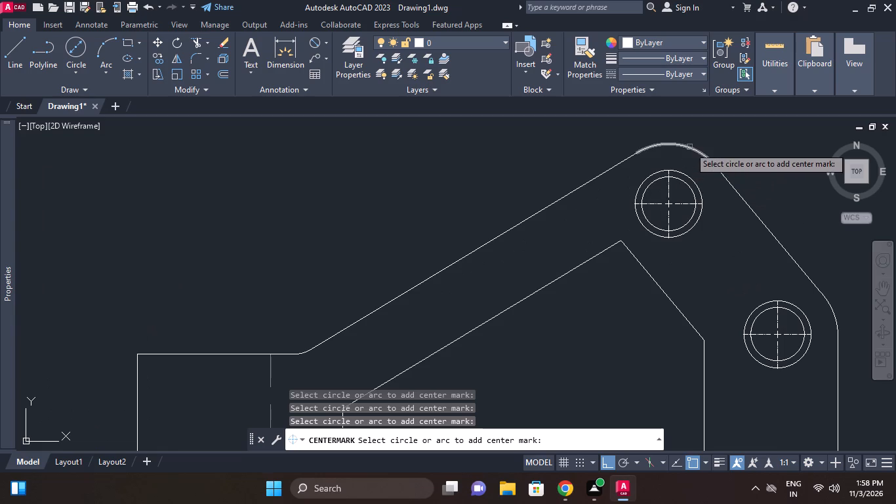
{"action": "right_click", "coordinate": [689, 147]}
{"action": "left_click", "coordinate": [720, 149]}
{"action": "left_click", "coordinate": [728, 149]}
Erase the outer offset circles around the frame bracket's two upper holes, keeping their centre marks.
{"action": "left_click", "coordinate": [680, 173]}
{"action": "middle_click_drag", "start_coordinate": [750, 192], "coordinate": [696, 77]}
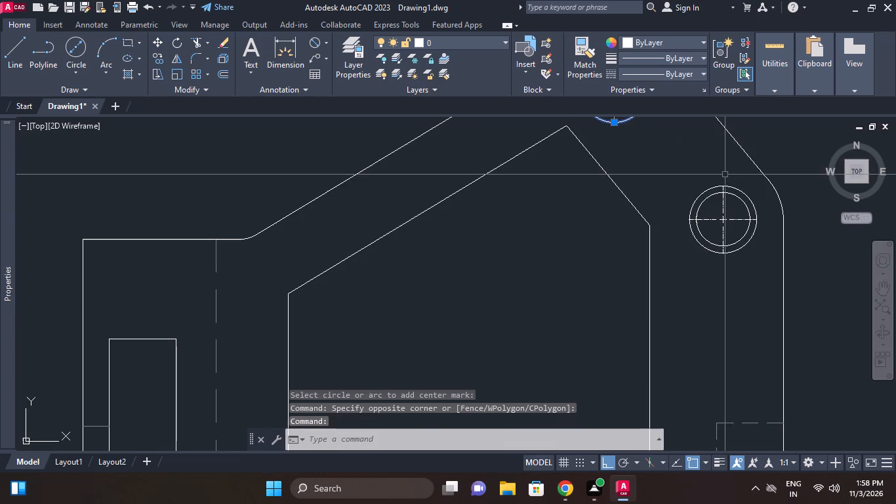
{"action": "left_click", "coordinate": [713, 186]}
{"action": "right_click", "coordinate": [703, 150]}
{"action": "left_click", "coordinate": [750, 234]}
Erase the outer offset circles around the frame bracket's two lower holes, keeping their centre marks.
{"action": "middle_click_drag", "start_coordinate": [712, 209], "coordinate": [686, 156]}
{"action": "scroll", "coordinate": [703, 196], "scroll_direction": "down", "scroll_amount": 2}
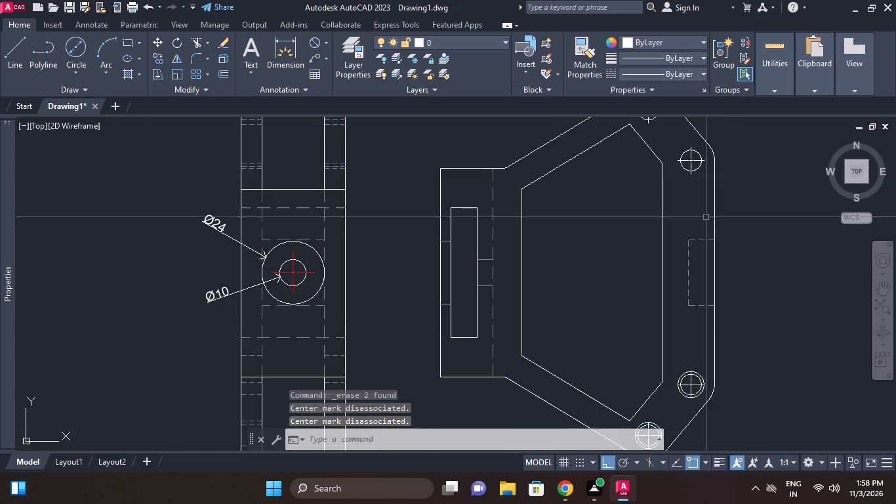
{"action": "middle_click_drag", "start_coordinate": [706, 223], "coordinate": [699, 156]}
{"action": "middle_click_drag", "start_coordinate": [701, 233], "coordinate": [699, 187]}
{"action": "scroll", "coordinate": [696, 269], "scroll_direction": "up", "scroll_amount": 2}
{"action": "left_click", "coordinate": [682, 245]}
{"action": "middle_click_drag", "start_coordinate": [682, 244], "coordinate": [684, 159]}
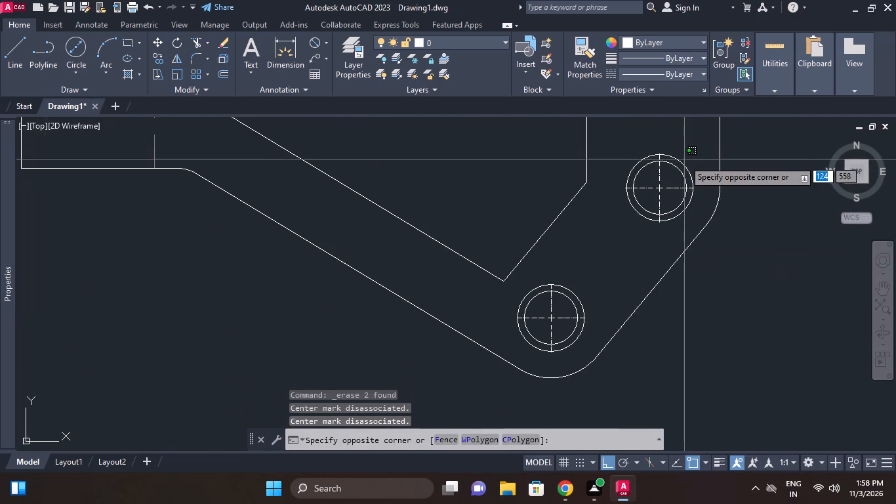
{"action": "left_click", "coordinate": [682, 168]}
{"action": "middle_click_drag", "start_coordinate": [688, 169], "coordinate": [690, 154]}
{"action": "middle_click_drag", "start_coordinate": [638, 238], "coordinate": [651, 182]}
{"action": "scroll", "coordinate": [582, 228], "scroll_direction": "up", "scroll_amount": 1}
{"action": "left_click", "coordinate": [591, 210]}
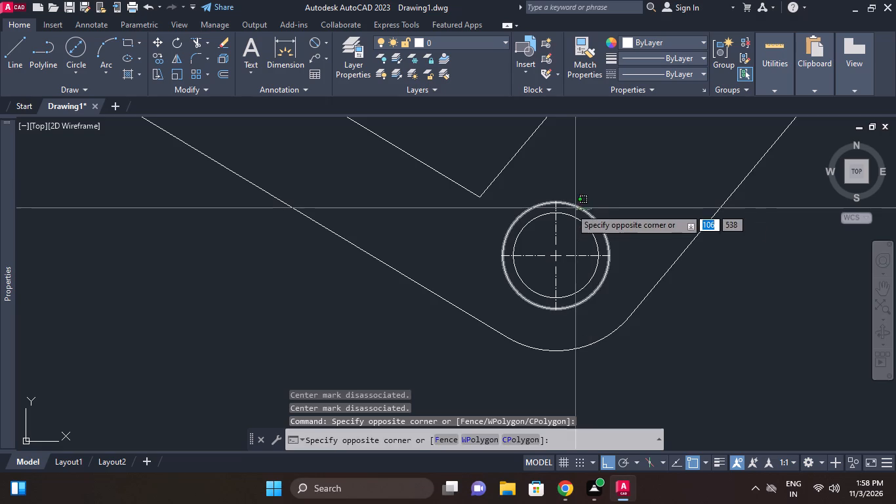
{"action": "left_click", "coordinate": [571, 207]}
{"action": "right_click", "coordinate": [584, 188]}
{"action": "left_click", "coordinate": [613, 235]}
Set the colour of the frame bracket's lowest hole's centre mark to red.
{"action": "middle_click_drag", "start_coordinate": [620, 224], "coordinate": [621, 238]}
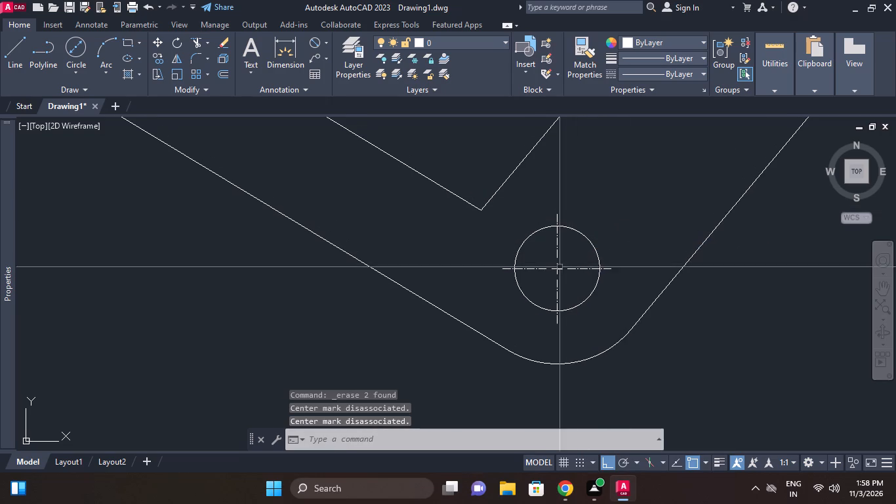
{"action": "left_click", "coordinate": [559, 268]}
{"action": "scroll", "coordinate": [689, 206], "scroll_direction": "down", "scroll_amount": 1}
{"action": "middle_click_drag", "start_coordinate": [688, 215], "coordinate": [686, 222]}
{"action": "left_click", "coordinate": [662, 48]}
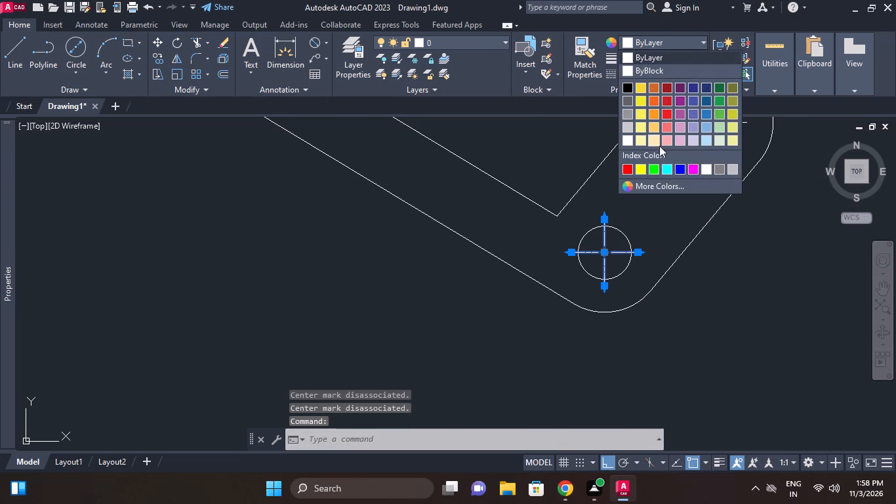
{"action": "left_click", "coordinate": [621, 166]}
Match the lowest hole's red centre mark properties onto the centre marks of the frame bracket's other three holes.
{"action": "left_click", "coordinate": [591, 52]}
{"action": "middle_click_drag", "start_coordinate": [701, 196], "coordinate": [696, 210]}
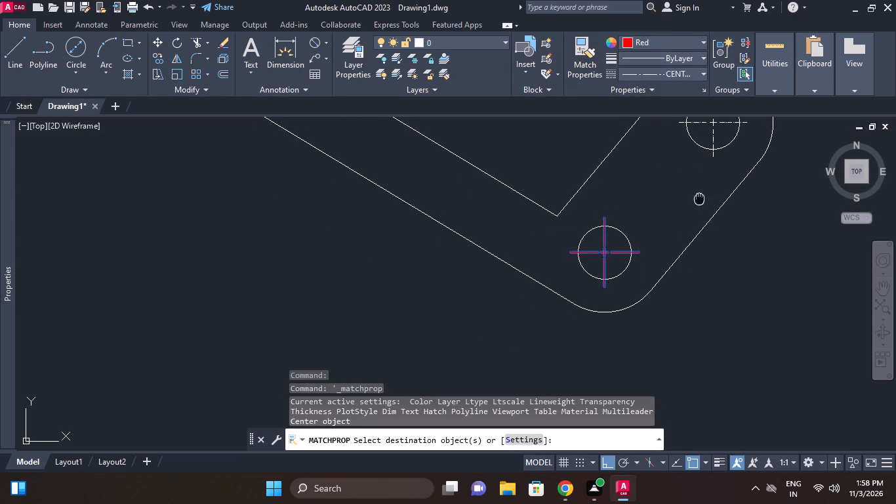
{"action": "middle_click_drag", "start_coordinate": [696, 210], "coordinate": [687, 302]}
{"action": "left_click", "coordinate": [692, 234]}
{"action": "left_click", "coordinate": [689, 219]}
{"action": "middle_click_drag", "start_coordinate": [696, 259], "coordinate": [697, 288]}
{"action": "scroll", "coordinate": [696, 259], "scroll_direction": "down", "scroll_amount": 2}
{"action": "middle_click_drag", "start_coordinate": [674, 197], "coordinate": [674, 239]}
{"action": "scroll", "coordinate": [674, 218], "scroll_direction": "down", "scroll_amount": 1}
{"action": "middle_click_drag", "start_coordinate": [674, 239], "coordinate": [676, 264]}
{"action": "scroll", "coordinate": [685, 183], "scroll_direction": "up", "scroll_amount": 2}
{"action": "left_click", "coordinate": [698, 164]}
{"action": "middle_click_drag", "start_coordinate": [676, 190], "coordinate": [689, 310]}
{"action": "scroll", "coordinate": [645, 213], "scroll_direction": "up", "scroll_amount": 1}
{"action": "left_click", "coordinate": [630, 195]}
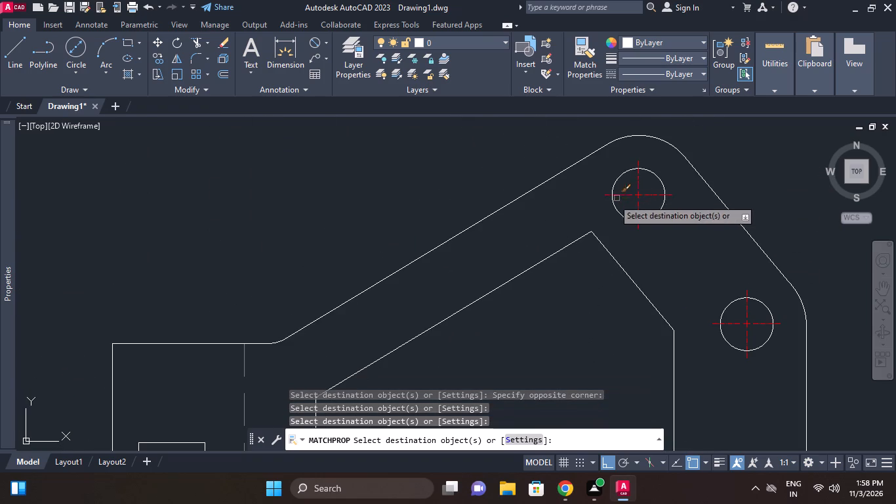
{"action": "right_click", "coordinate": [662, 190]}
{"action": "left_click", "coordinate": [686, 190]}
{"action": "left_click", "coordinate": [691, 198]}
Add a diameter dimension to the frame bracket's lowest hole, placed outside the outline below the hole.
{"action": "scroll", "coordinate": [761, 198], "scroll_direction": "down", "scroll_amount": 2}
{"action": "middle_click", "coordinate": [761, 198]}
{"action": "scroll", "coordinate": [782, 209], "scroll_direction": "down", "scroll_amount": 2}
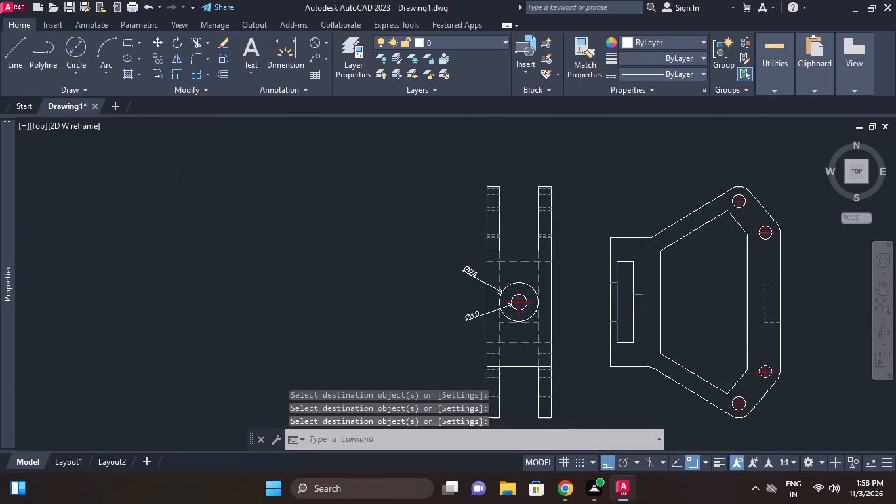
{"action": "middle_click", "coordinate": [781, 210]}
{"action": "middle_click_drag", "start_coordinate": [733, 241], "coordinate": [727, 234]}
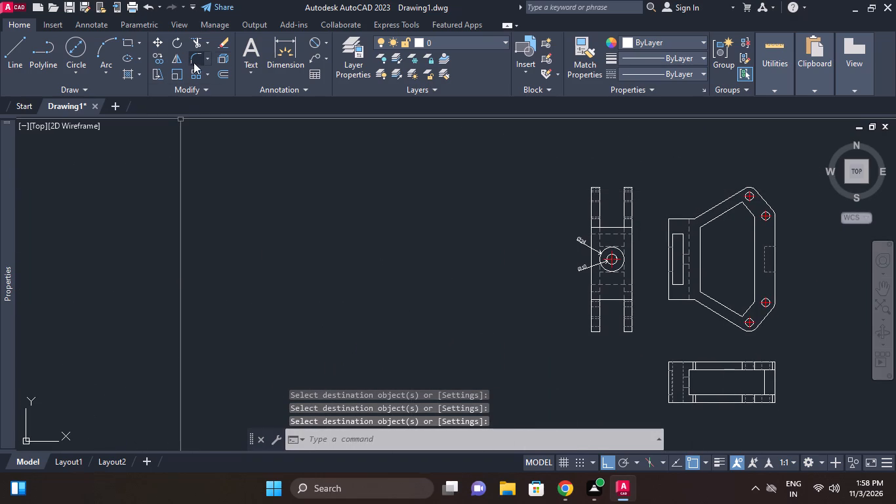
{"action": "left_click", "coordinate": [314, 47]}
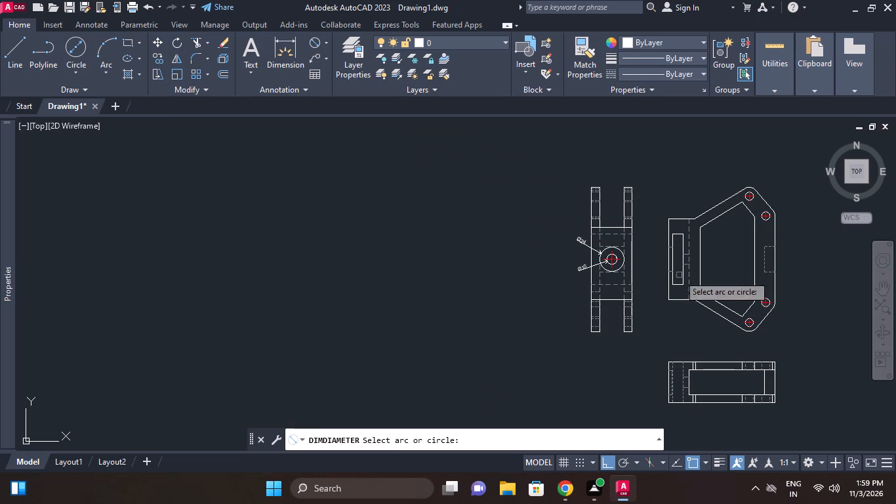
{"action": "middle_click_drag", "start_coordinate": [674, 266], "coordinate": [668, 244]}
{"action": "scroll", "coordinate": [746, 276], "scroll_direction": "up", "scroll_amount": 3}
{"action": "middle_click", "coordinate": [667, 254]}
{"action": "middle_click_drag", "start_coordinate": [688, 283], "coordinate": [565, 157]}
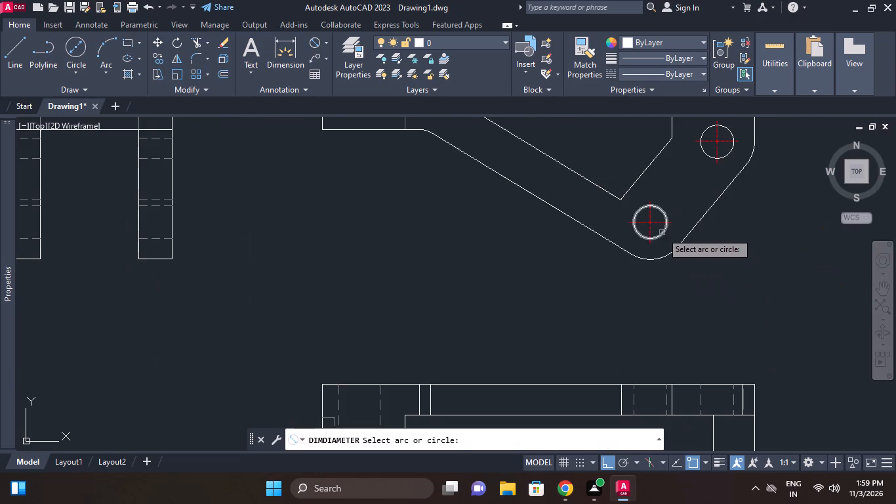
{"action": "left_click", "coordinate": [662, 232]}
{"action": "left_click", "coordinate": [690, 280]}
Add the prefix 4X to the lowest hole's diameter dimension text.
{"action": "double_click", "coordinate": [702, 280]}
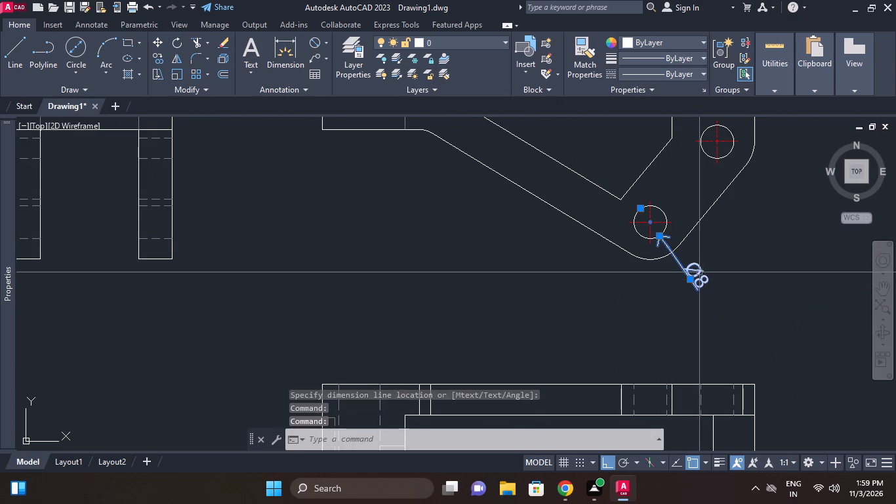
{"action": "double_click", "coordinate": [699, 272]}
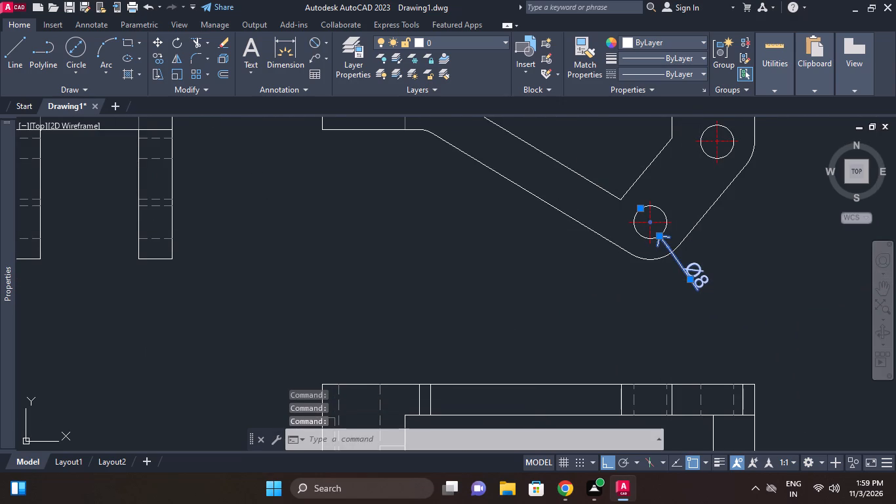
{"action": "key", "text": "4"}
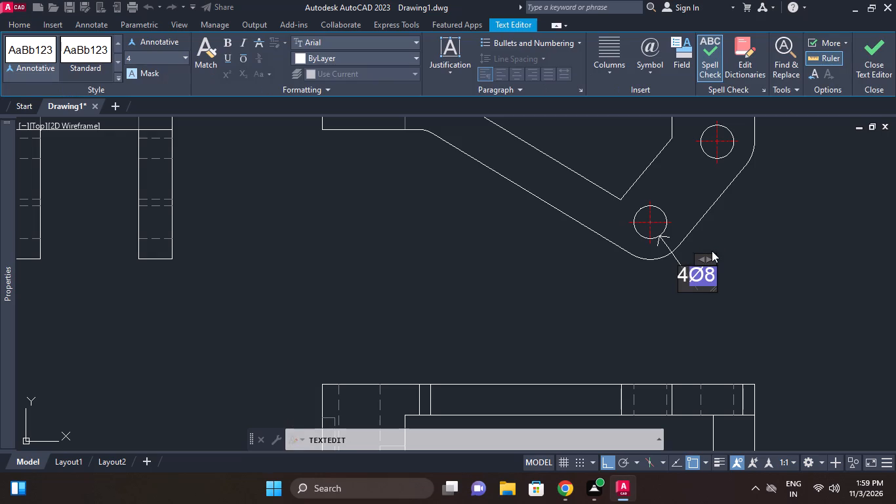
{"action": "key", "text": "x"}
{"action": "left_click", "coordinate": [876, 275]}
{"action": "right_click", "coordinate": [755, 256]}
{"action": "left_click", "coordinate": [779, 262]}
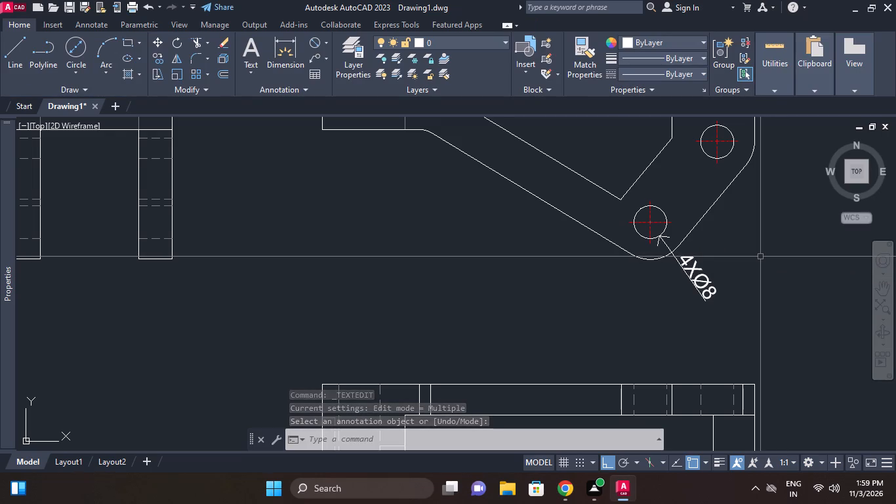
Add a radius dimension to the frame bracket's rounded outer corner beside the second hole from the top.
{"action": "middle_click_drag", "start_coordinate": [760, 256], "coordinate": [760, 291]}
{"action": "scroll", "coordinate": [756, 276], "scroll_direction": "down", "scroll_amount": 1}
{"action": "middle_click_drag", "start_coordinate": [756, 277], "coordinate": [758, 304]}
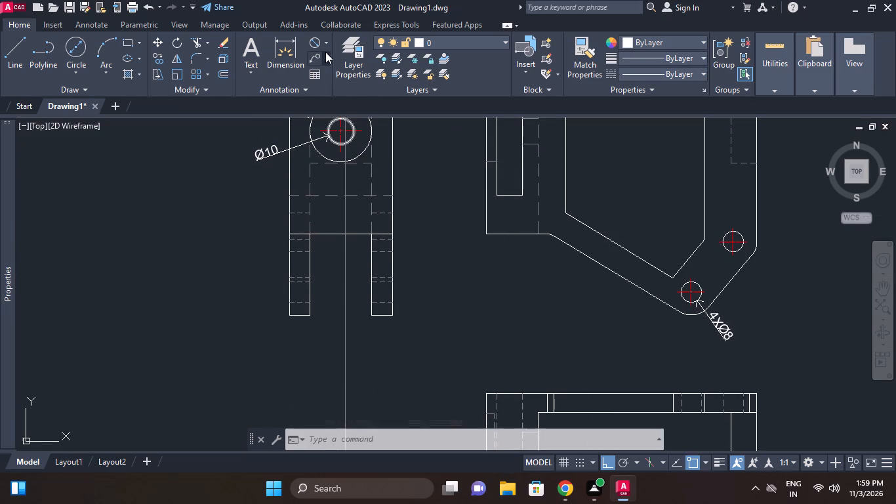
{"action": "double_click", "coordinate": [326, 50]}
{"action": "left_click", "coordinate": [359, 171]}
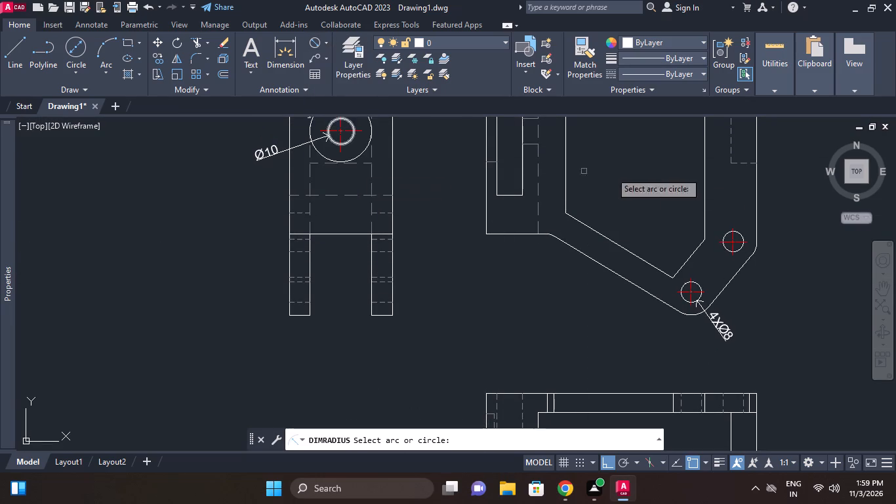
{"action": "middle_click_drag", "start_coordinate": [659, 199], "coordinate": [634, 272]}
{"action": "scroll", "coordinate": [642, 267], "scroll_direction": "down", "scroll_amount": 1}
{"action": "middle_click_drag", "start_coordinate": [678, 183], "coordinate": [678, 240]}
{"action": "scroll", "coordinate": [705, 201], "scroll_direction": "up", "scroll_amount": 2}
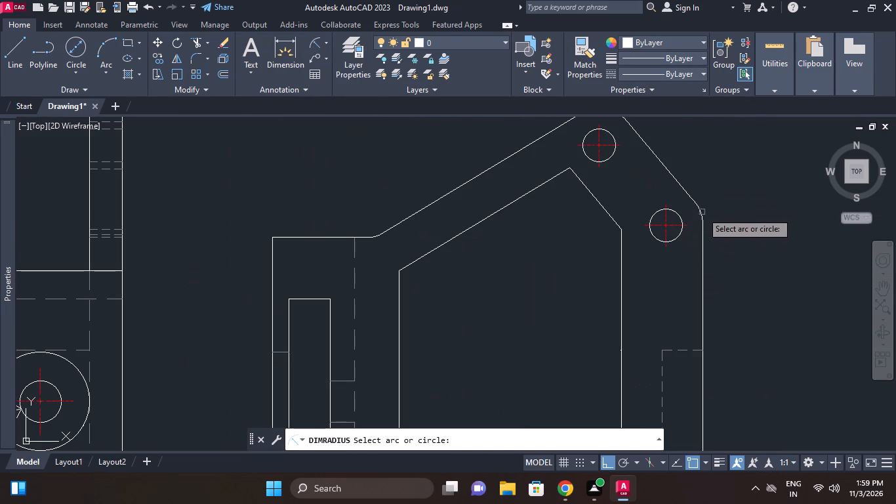
{"action": "left_click", "coordinate": [701, 212]}
{"action": "left_click", "coordinate": [710, 204]}
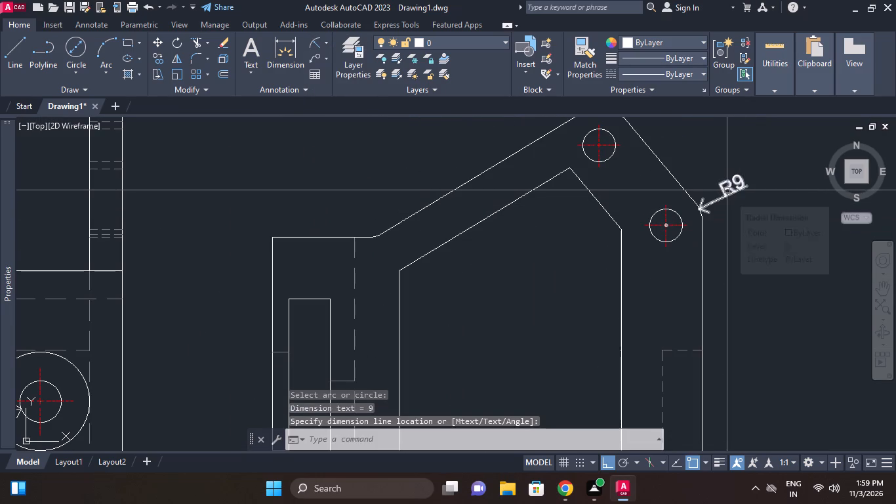
Add the prefix 6X to the outer corner's radius dimension text.
{"action": "double_click", "coordinate": [727, 190]}
{"action": "key", "text": "6"}
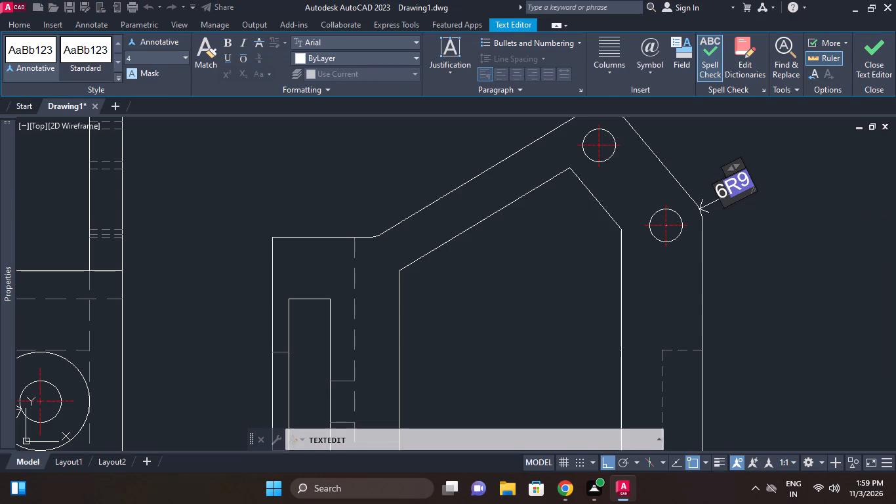
{"action": "key", "text": "x"}
{"action": "left_click", "coordinate": [796, 213]}
{"action": "scroll", "coordinate": [791, 208], "scroll_direction": "down", "scroll_amount": 1}
{"action": "middle_click_drag", "start_coordinate": [791, 208], "coordinate": [773, 213]}
{"action": "right_click", "coordinate": [756, 206]}
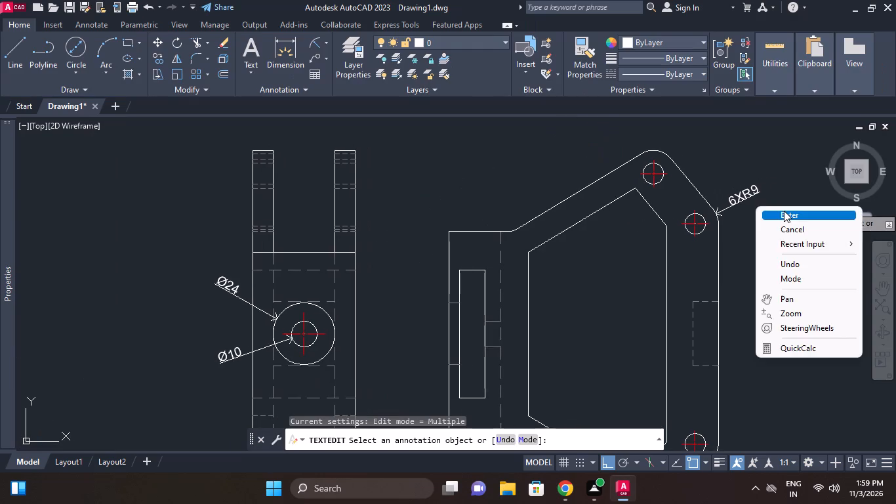
{"action": "left_click", "coordinate": [784, 211]}
Add a vertical linear dimension to the full left edge of the frame bracket view, placed outside the outline.
{"action": "middle_click_drag", "start_coordinate": [683, 210], "coordinate": [733, 194]}
{"action": "scroll", "coordinate": [506, 214], "scroll_direction": "down", "scroll_amount": 1}
{"action": "middle_click_drag", "start_coordinate": [518, 211], "coordinate": [558, 181]}
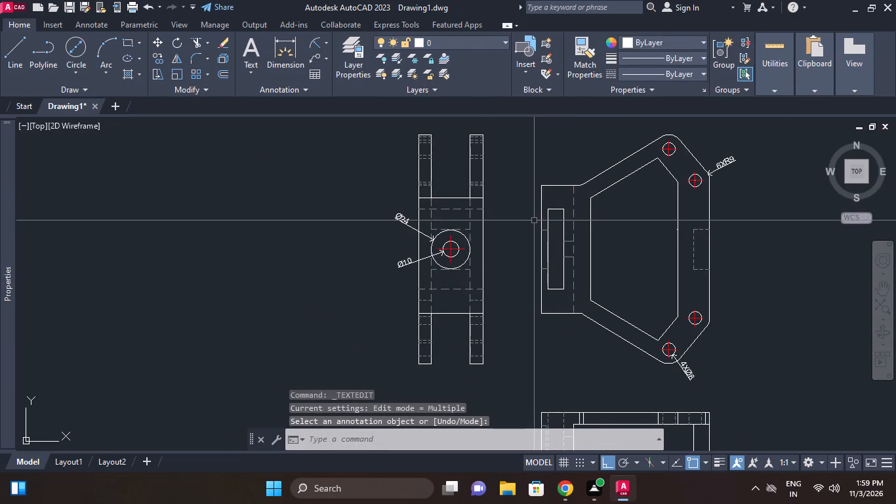
{"action": "middle_click_drag", "start_coordinate": [535, 221], "coordinate": [564, 220]}
{"action": "left_click", "coordinate": [328, 41]}
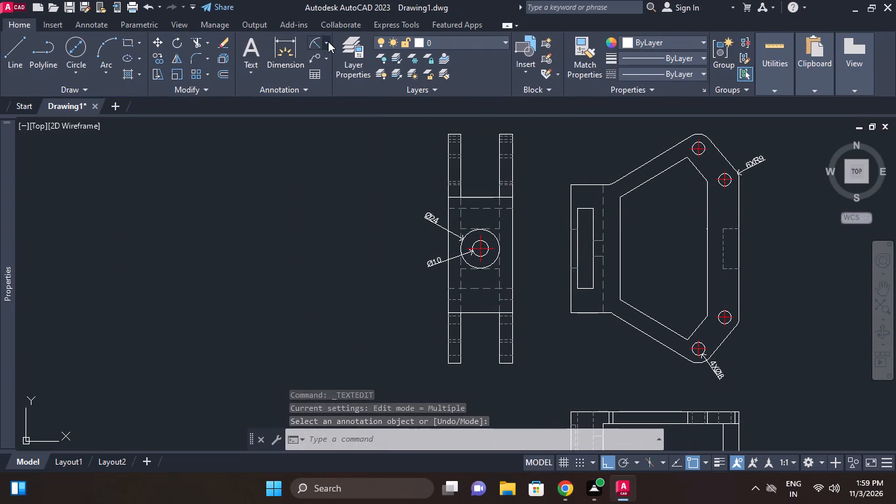
{"action": "left_click", "coordinate": [323, 56]}
{"action": "middle_click_drag", "start_coordinate": [449, 125], "coordinate": [447, 78]}
{"action": "middle_click_drag", "start_coordinate": [551, 115], "coordinate": [550, 91]}
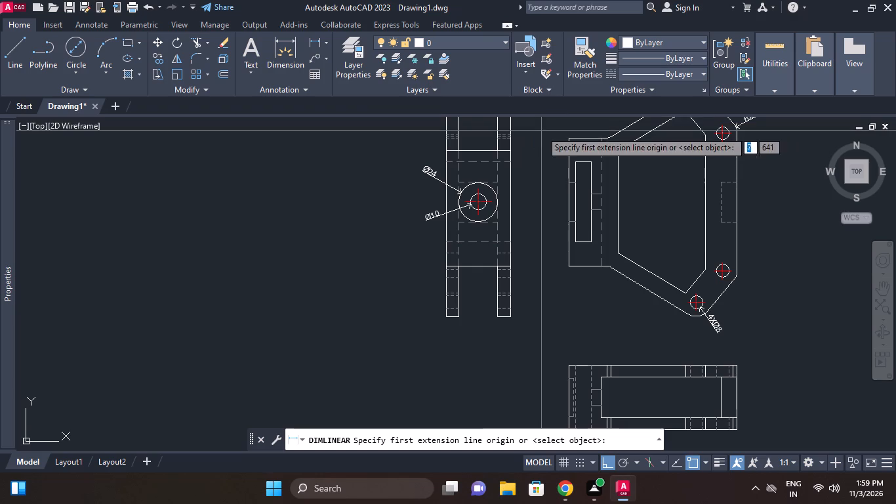
{"action": "middle_click_drag", "start_coordinate": [605, 142], "coordinate": [605, 129]}
{"action": "left_click", "coordinate": [568, 126]}
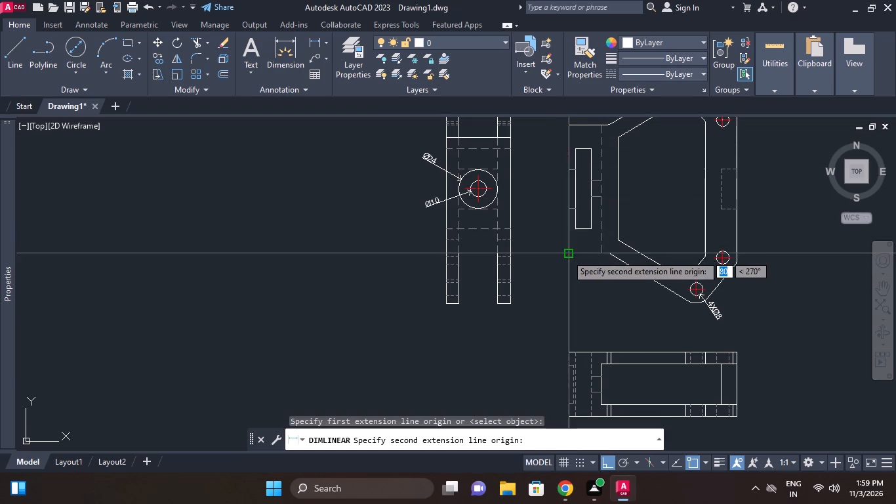
{"action": "left_click", "coordinate": [567, 255]}
{"action": "left_click", "coordinate": [540, 200]}
Add a vertical linear dimension for the height of the narrow rectangular slot in the frame bracket view.
{"action": "right_click", "coordinate": [558, 165]}
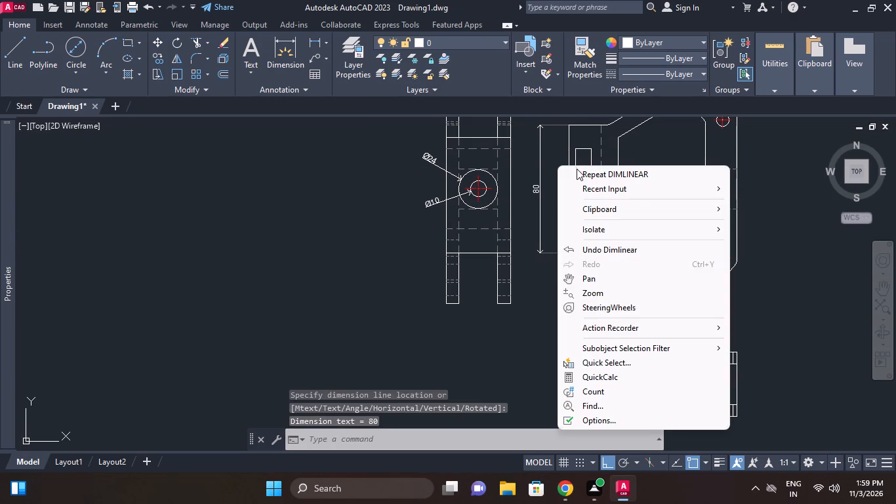
{"action": "left_click", "coordinate": [577, 169]}
{"action": "left_click", "coordinate": [572, 150]}
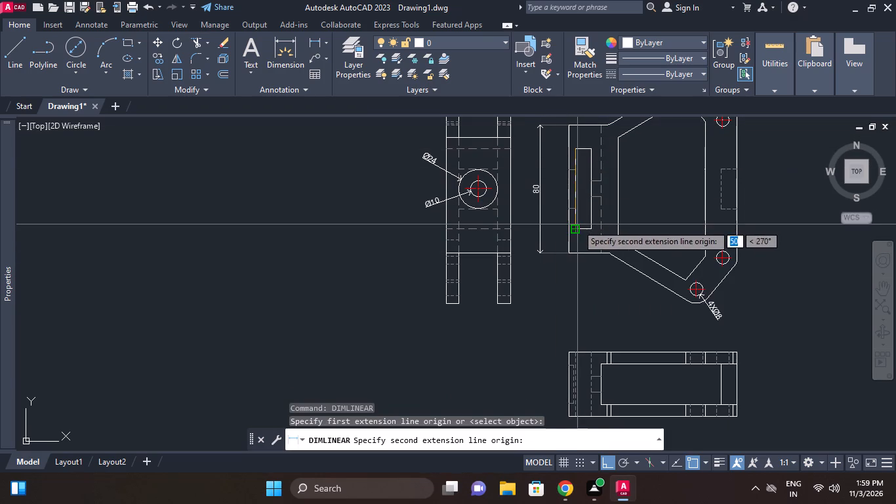
{"action": "left_click", "coordinate": [577, 224]}
{"action": "scroll", "coordinate": [556, 202], "scroll_direction": "up", "scroll_amount": 1}
{"action": "left_click", "coordinate": [558, 203]}
Add a horizontal linear dimension between the bracket's left edge and the slot's left side, placed above the view.
{"action": "middle_click_drag", "start_coordinate": [582, 171], "coordinate": [569, 218]}
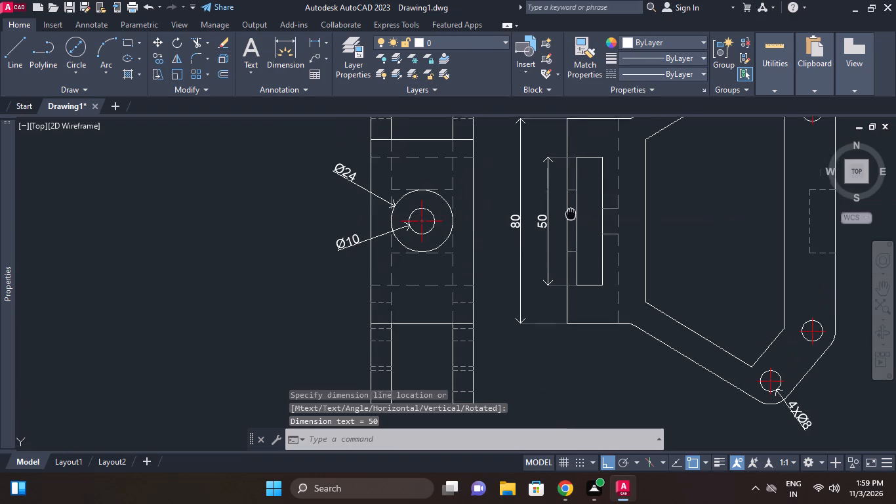
{"action": "middle_click_drag", "start_coordinate": [569, 218], "coordinate": [569, 219]}
{"action": "middle_click_drag", "start_coordinate": [604, 166], "coordinate": [600, 223]}
{"action": "right_click", "coordinate": [570, 153]}
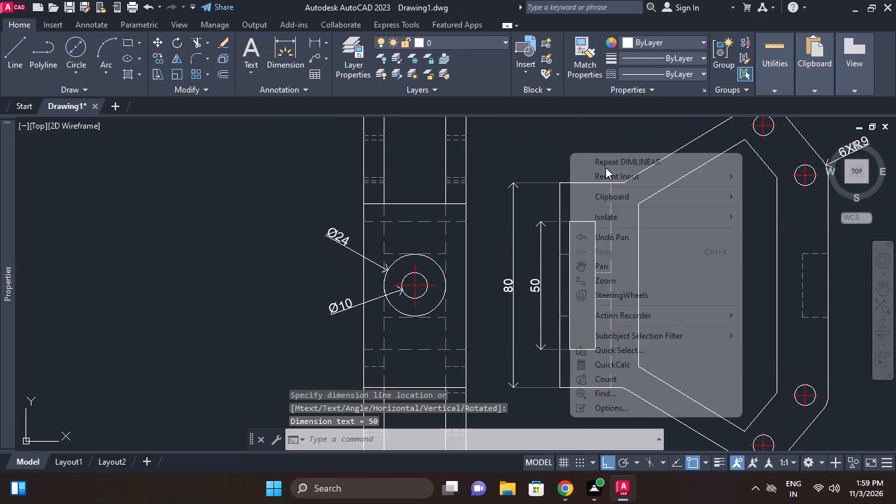
{"action": "left_click", "coordinate": [604, 165]}
{"action": "scroll", "coordinate": [587, 199], "scroll_direction": "up", "scroll_amount": 1}
{"action": "left_click", "coordinate": [563, 236]}
{"action": "left_click", "coordinate": [543, 169]}
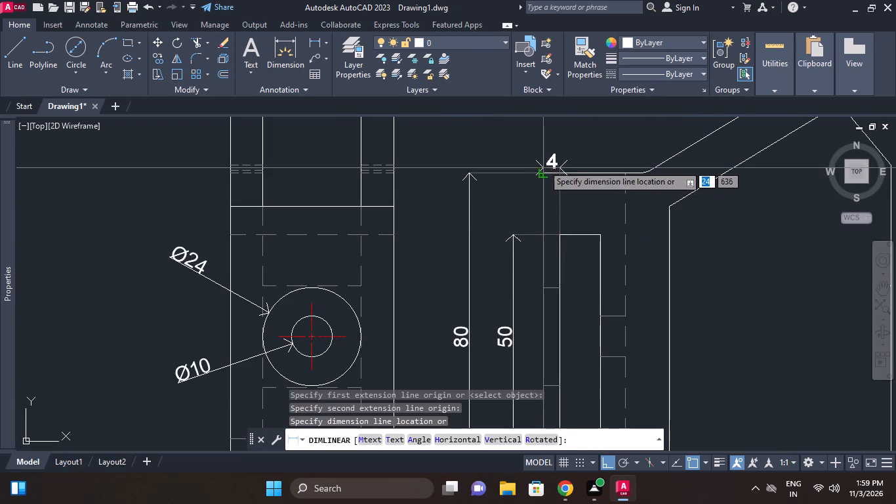
{"action": "middle_click_drag", "start_coordinate": [535, 137], "coordinate": [536, 166]}
{"action": "left_click", "coordinate": [539, 165]}
Add a horizontal linear dimension for the slot's width, in line with the adjacent edge-offset dimension.
{"action": "right_click", "coordinate": [607, 161]}
{"action": "left_click", "coordinate": [621, 165]}
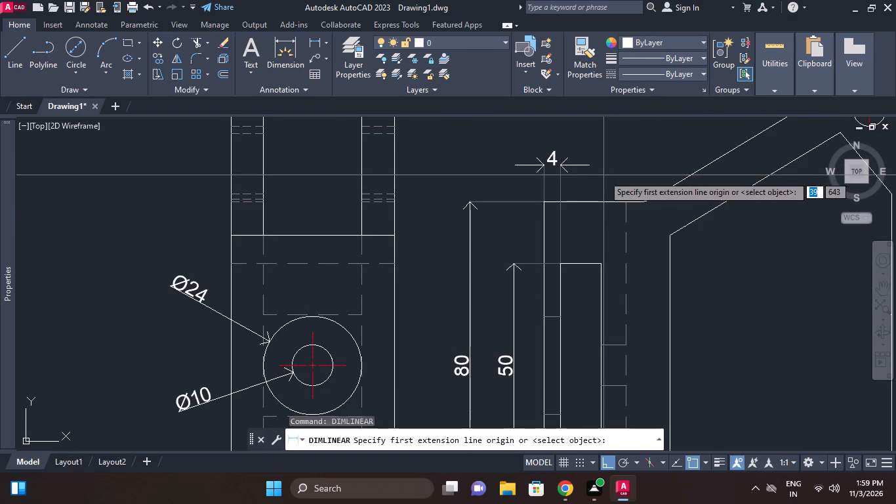
{"action": "middle_click_drag", "start_coordinate": [603, 175], "coordinate": [602, 182]}
{"action": "scroll", "coordinate": [561, 209], "scroll_direction": "up", "scroll_amount": 1}
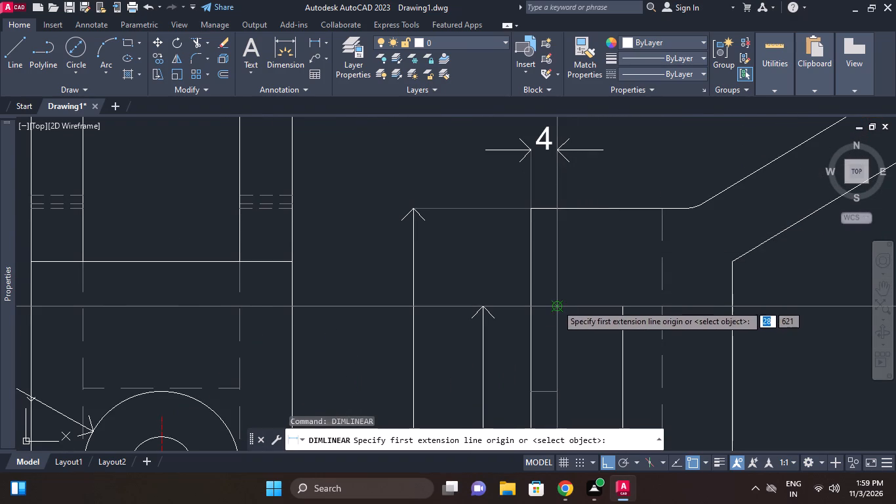
{"action": "left_click", "coordinate": [557, 305]}
{"action": "left_click", "coordinate": [623, 306]}
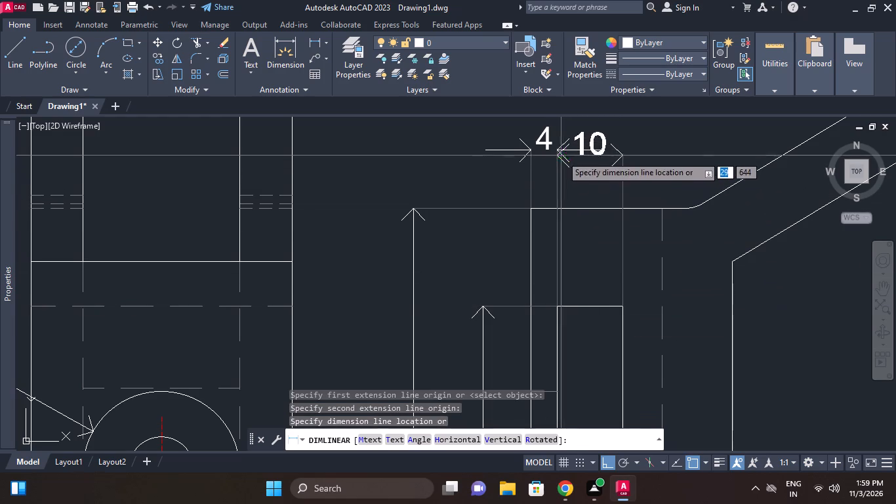
{"action": "left_click", "coordinate": [561, 151]}
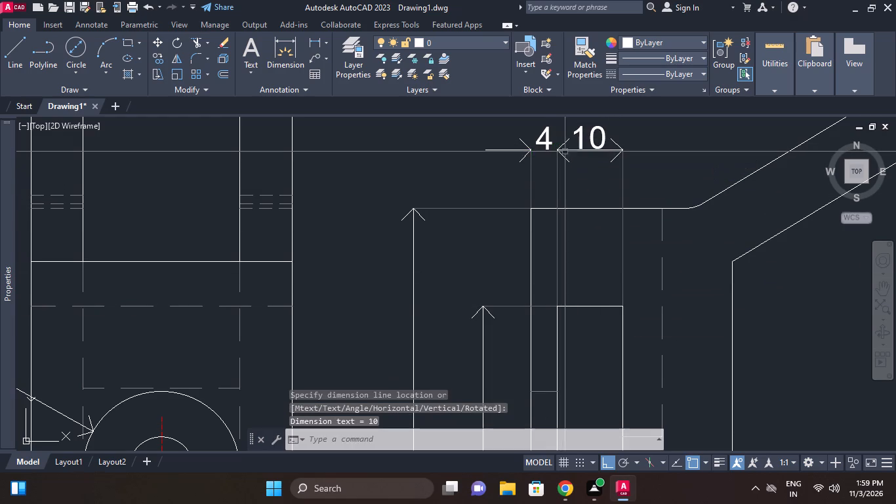
Add an aligned dimension across the thickness of the frame bracket's upper long sloped arm, between its inner and outer edges.
{"action": "scroll", "coordinate": [644, 145], "scroll_direction": "down", "scroll_amount": 1}
{"action": "middle_click_drag", "start_coordinate": [623, 193], "coordinate": [540, 185]}
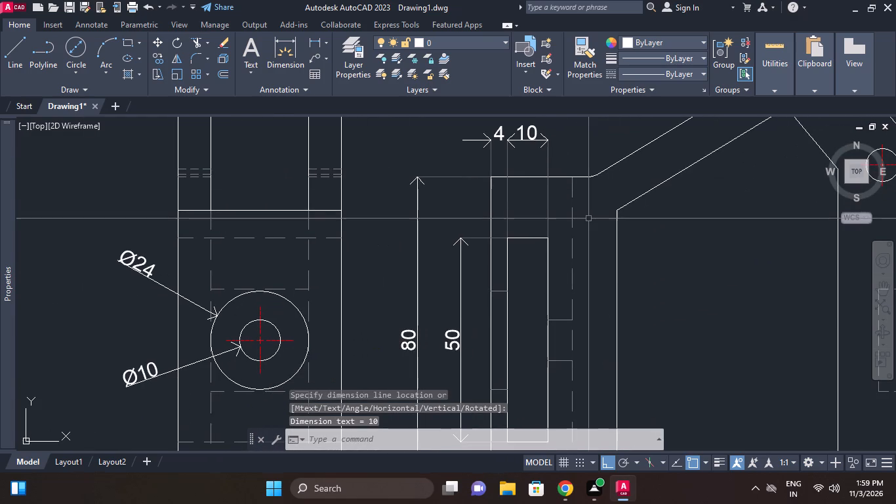
{"action": "middle_click_drag", "start_coordinate": [589, 218], "coordinate": [564, 215]}
{"action": "middle_click_drag", "start_coordinate": [603, 218], "coordinate": [563, 227]}
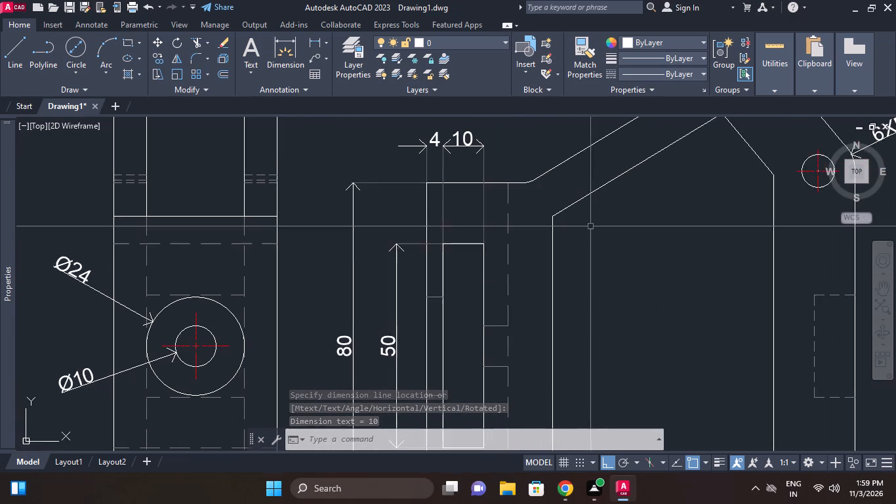
{"action": "scroll", "coordinate": [592, 226], "scroll_direction": "down", "scroll_amount": 1}
{"action": "middle_click_drag", "start_coordinate": [592, 226], "coordinate": [605, 219]}
{"action": "right_click", "coordinate": [624, 205]}
{"action": "left_click", "coordinate": [630, 194]}
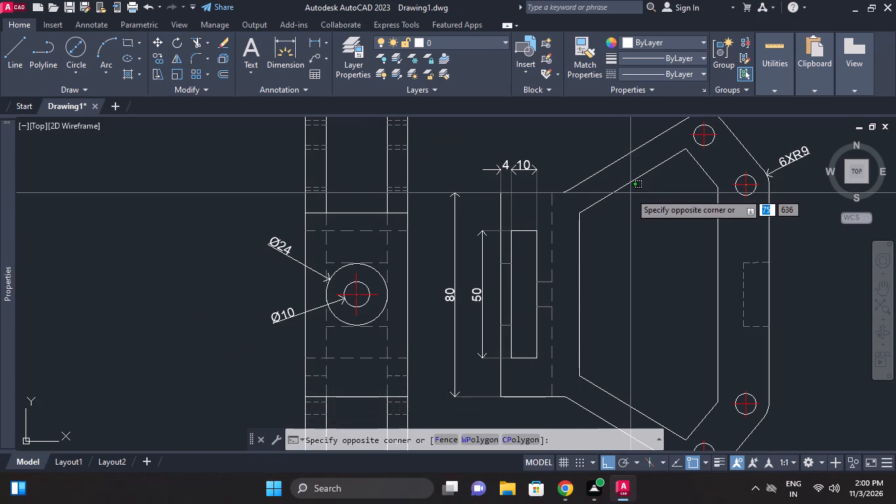
{"action": "left_click", "coordinate": [630, 193]}
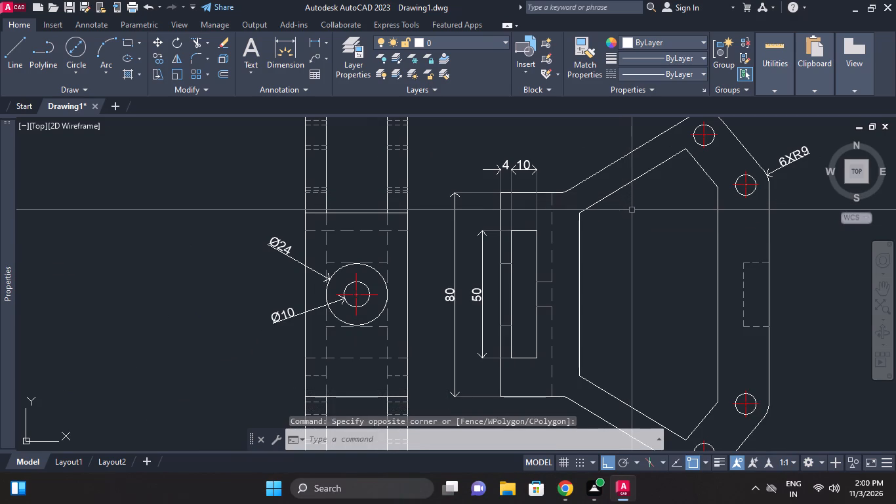
{"action": "type", "text": "dal"}
{"action": "key", "text": "space"}
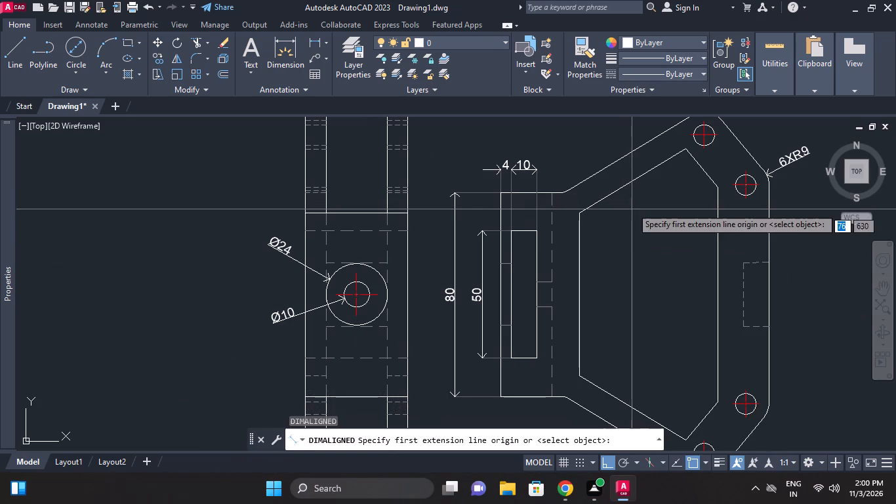
{"action": "left_click", "coordinate": [630, 184]}
{"action": "left_click", "coordinate": [617, 163]}
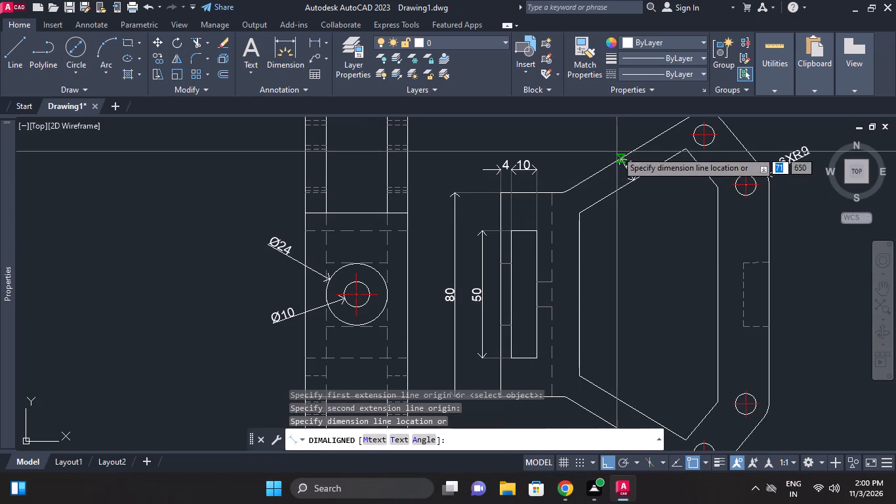
{"action": "left_click", "coordinate": [617, 151]}
{"action": "middle_click", "coordinate": [632, 180]}
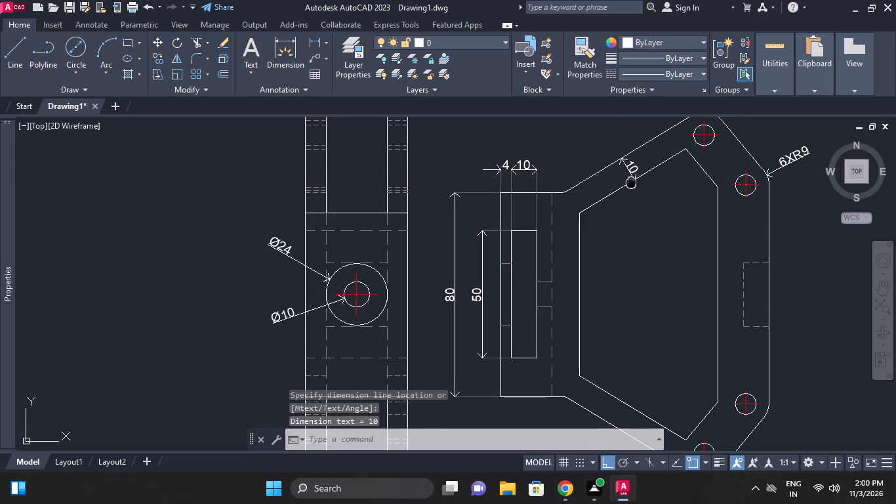
Add a horizontal linear dimension between the two upper mounting holes of the frame bracket, placed above the view.
{"action": "left_click", "coordinate": [316, 41]}
{"action": "middle_click_drag", "start_coordinate": [609, 189], "coordinate": [554, 283]}
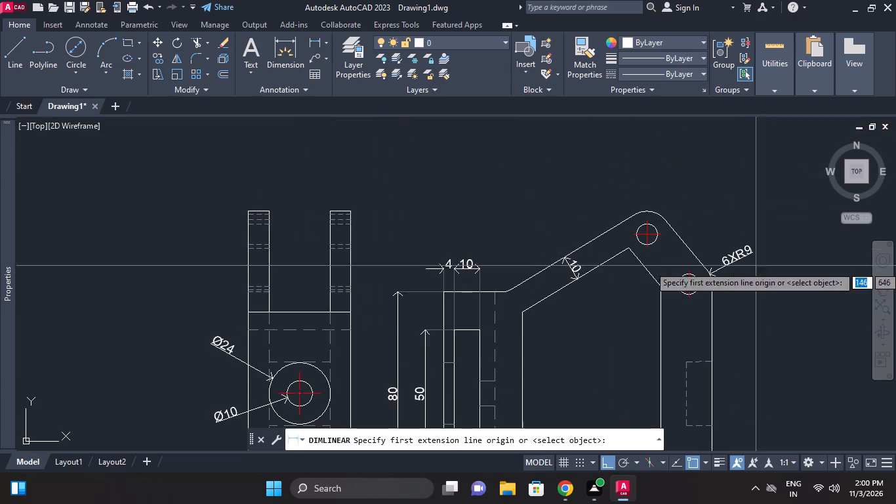
{"action": "scroll", "coordinate": [684, 218], "scroll_direction": "up", "scroll_amount": 1}
{"action": "left_click", "coordinate": [626, 221]}
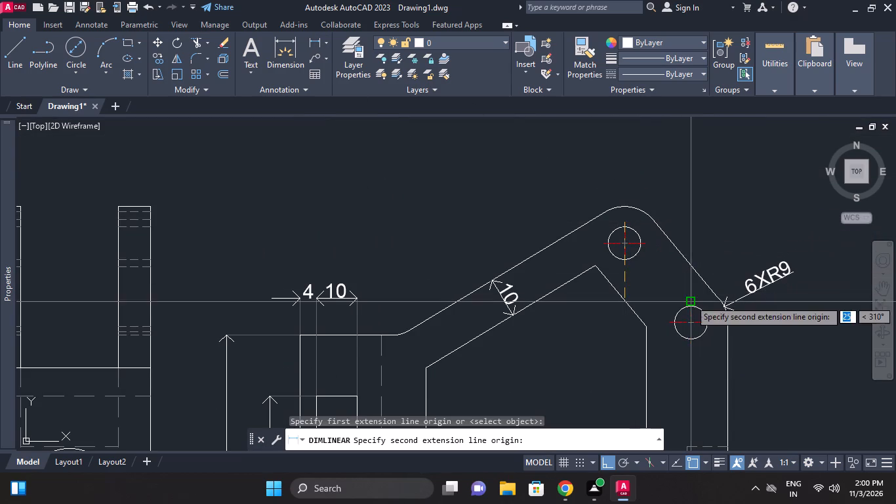
{"action": "left_click", "coordinate": [690, 300]}
{"action": "left_click", "coordinate": [649, 178]}
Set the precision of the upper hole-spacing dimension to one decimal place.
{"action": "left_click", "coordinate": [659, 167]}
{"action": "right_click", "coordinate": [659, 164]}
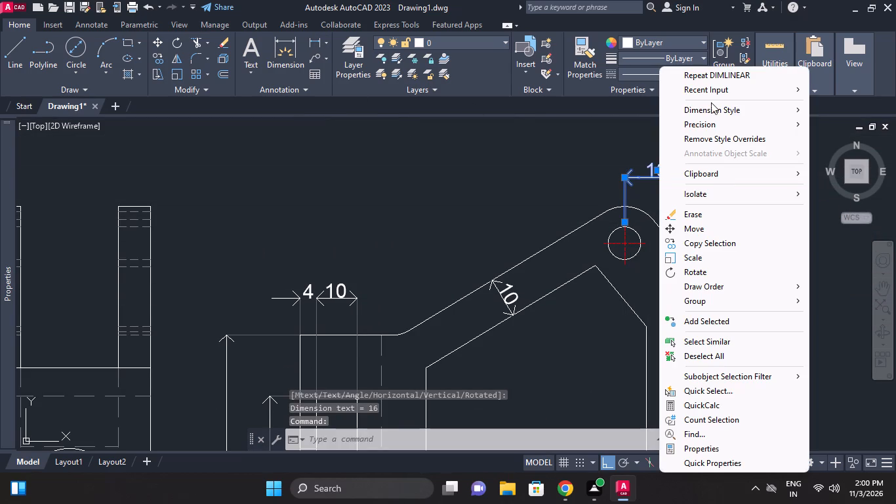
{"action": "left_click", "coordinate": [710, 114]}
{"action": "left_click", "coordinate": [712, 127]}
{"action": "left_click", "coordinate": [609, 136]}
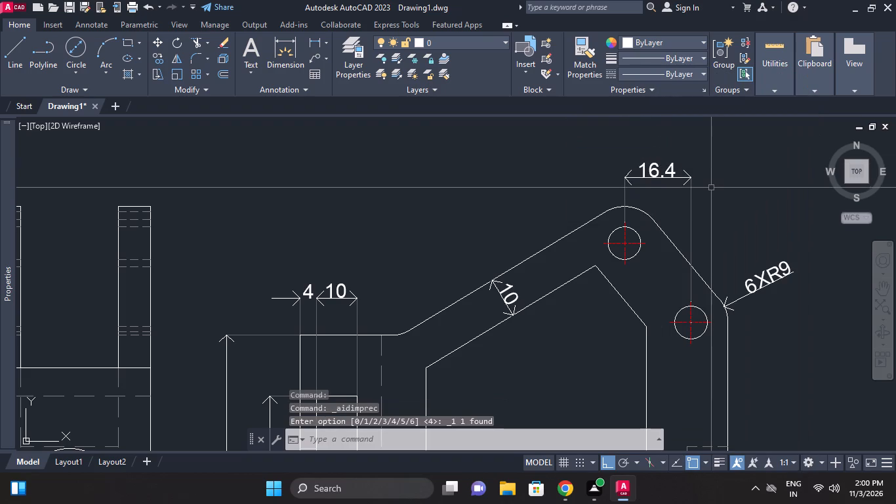
Clear the upper hole-spacing dimension's style overrides and set its precision to two decimal places.
{"action": "left_click", "coordinate": [669, 167]}
{"action": "right_click", "coordinate": [718, 141]}
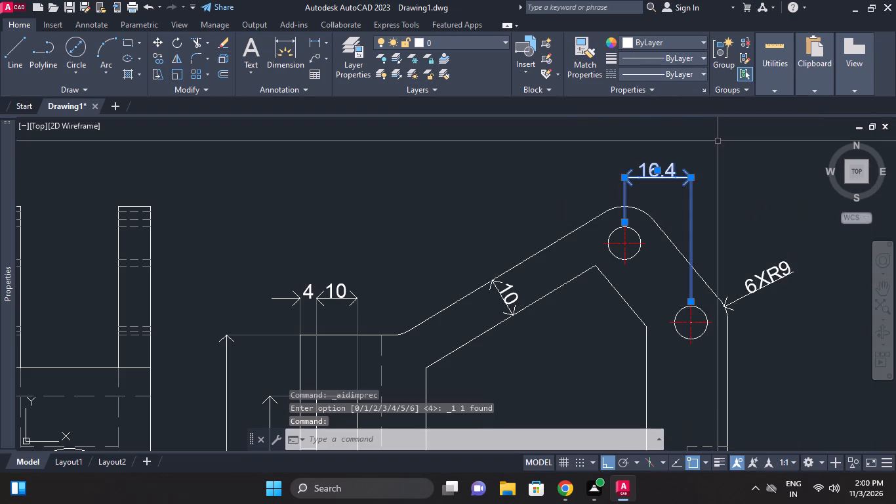
{"action": "left_click", "coordinate": [762, 132]}
{"action": "left_click", "coordinate": [655, 167]}
{"action": "right_click", "coordinate": [657, 166]}
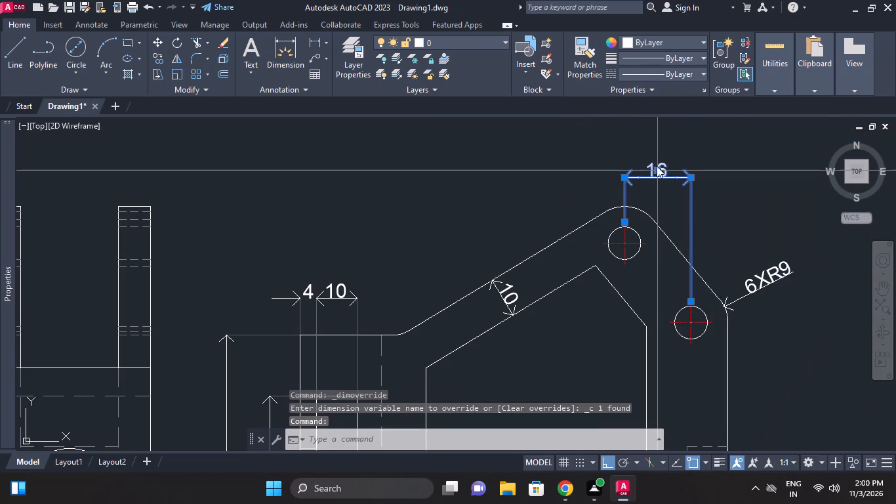
{"action": "left_click", "coordinate": [706, 119]}
{"action": "left_click", "coordinate": [615, 154]}
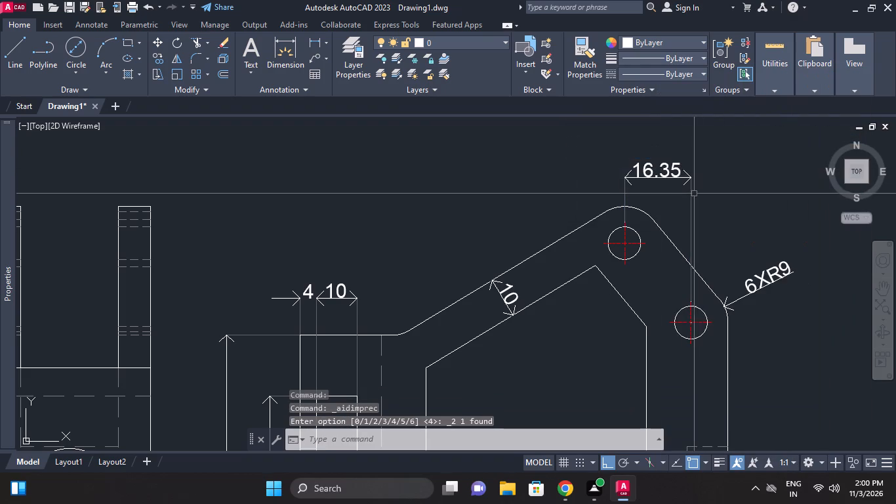
{"action": "key", "text": "Escape"}
Add an aligned dimension between the inner and outer edges of the bracket's short upper sloped section, between the two holes.
{"action": "middle_click_drag", "start_coordinate": [698, 211], "coordinate": [669, 174]}
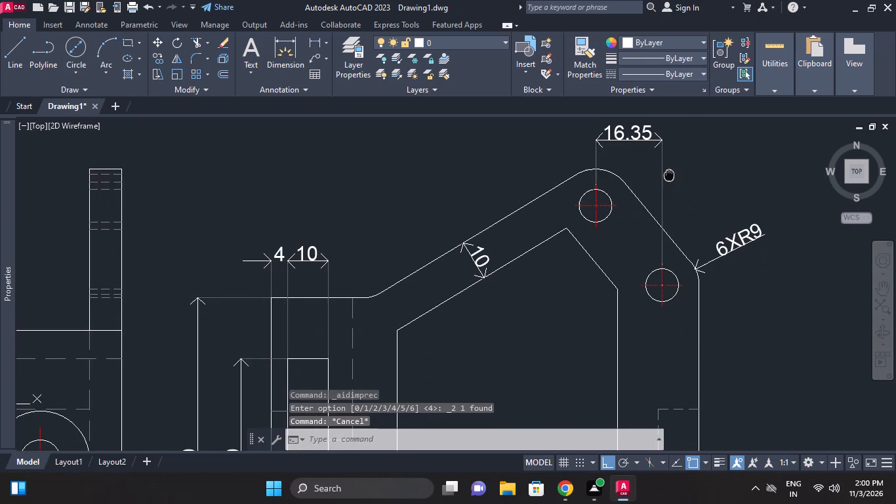
{"action": "middle_click_drag", "start_coordinate": [669, 174], "coordinate": [667, 172]}
{"action": "right_click", "coordinate": [438, 162]}
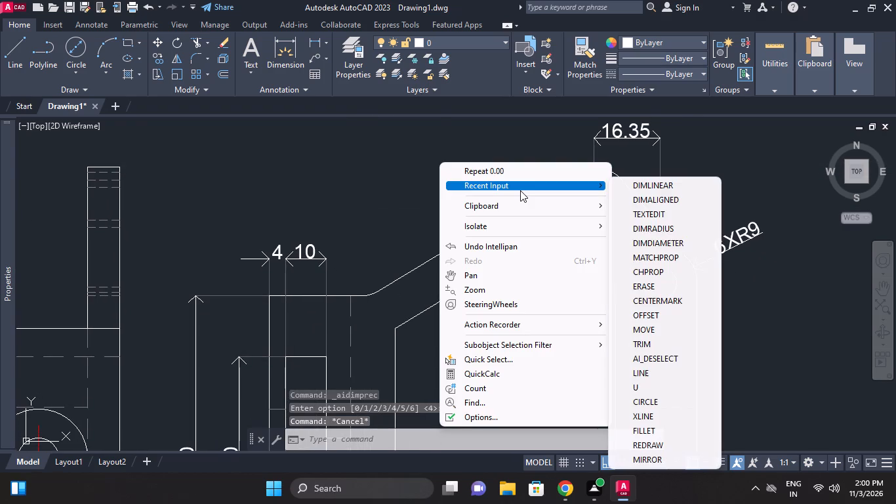
{"action": "left_click", "coordinate": [674, 206]}
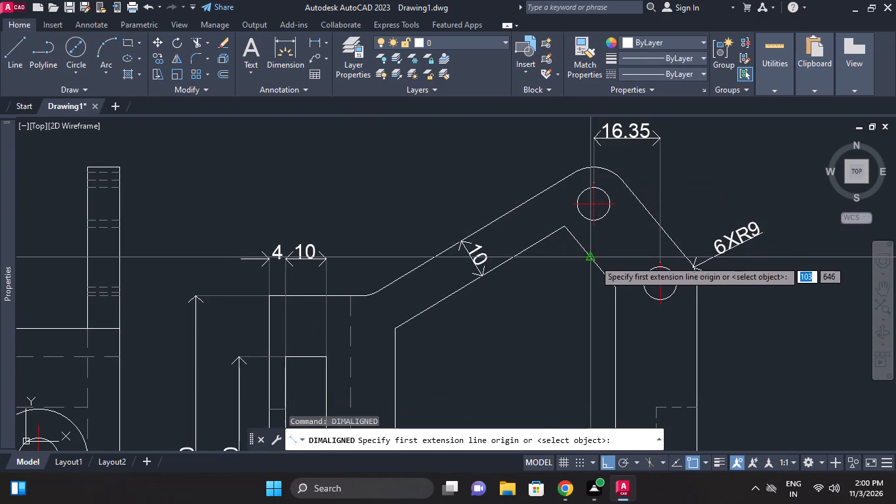
{"action": "left_click", "coordinate": [594, 261]}
{"action": "left_click", "coordinate": [645, 213]}
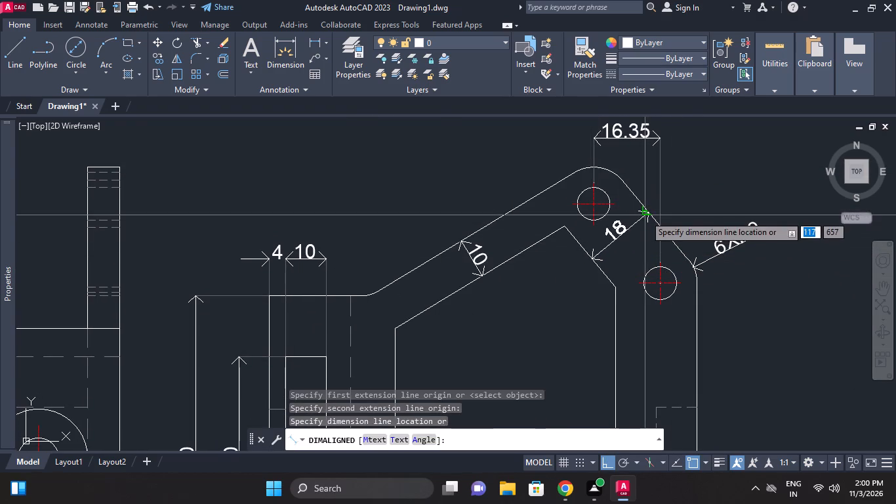
{"action": "left_click", "coordinate": [645, 215]}
{"action": "middle_click", "coordinate": [693, 217]}
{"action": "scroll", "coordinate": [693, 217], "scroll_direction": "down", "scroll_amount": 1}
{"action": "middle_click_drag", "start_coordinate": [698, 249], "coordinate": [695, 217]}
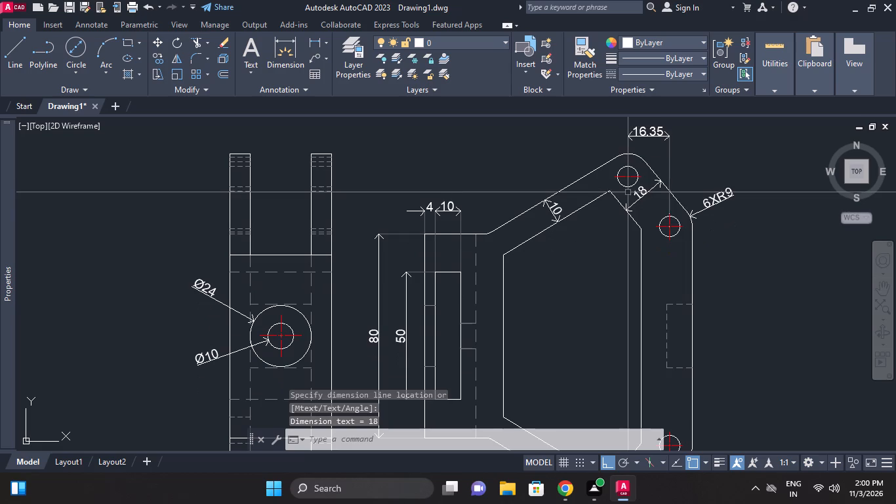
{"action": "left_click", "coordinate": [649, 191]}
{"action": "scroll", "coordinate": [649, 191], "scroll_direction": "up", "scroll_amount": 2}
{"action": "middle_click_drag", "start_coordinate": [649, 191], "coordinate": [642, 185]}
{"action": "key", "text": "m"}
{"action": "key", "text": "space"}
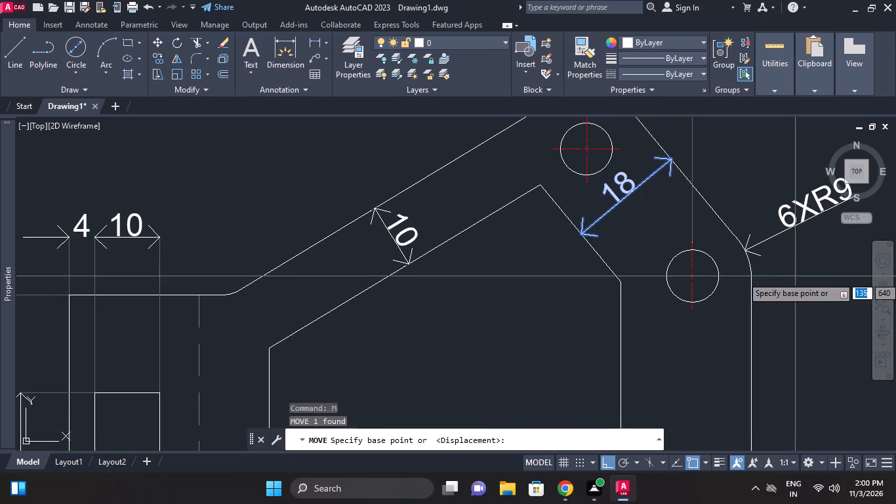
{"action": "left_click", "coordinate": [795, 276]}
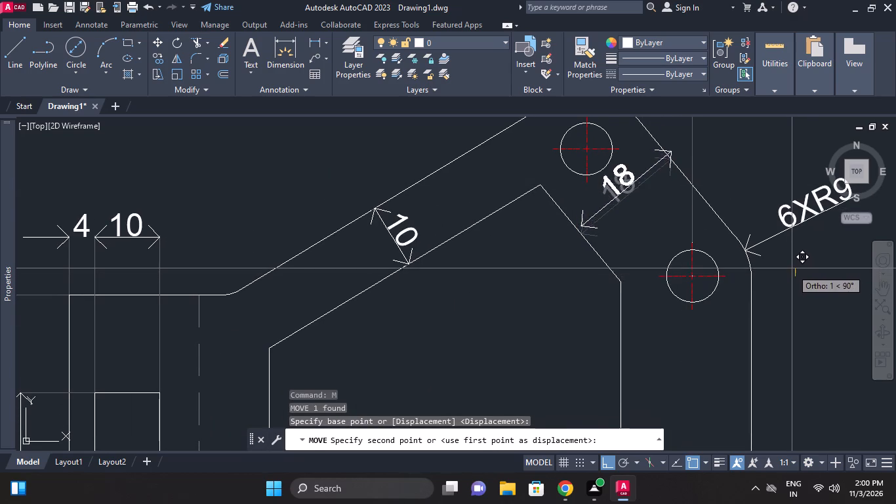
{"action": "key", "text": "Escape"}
Add a vertical linear dimension between the two mounting holes beside the bracket's right vertical edge, placed outside the outline.
{"action": "scroll", "coordinate": [697, 246], "scroll_direction": "down", "scroll_amount": 2}
{"action": "middle_click_drag", "start_coordinate": [697, 246], "coordinate": [699, 263]}
{"action": "middle_click_drag", "start_coordinate": [739, 241], "coordinate": [731, 223]}
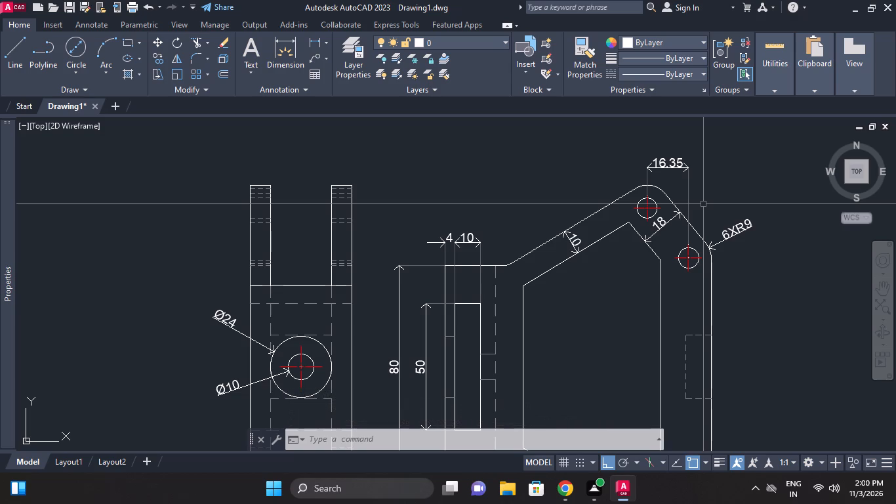
{"action": "key", "text": "d"}
{"action": "type", "text": "li"}
{"action": "key", "text": "space"}
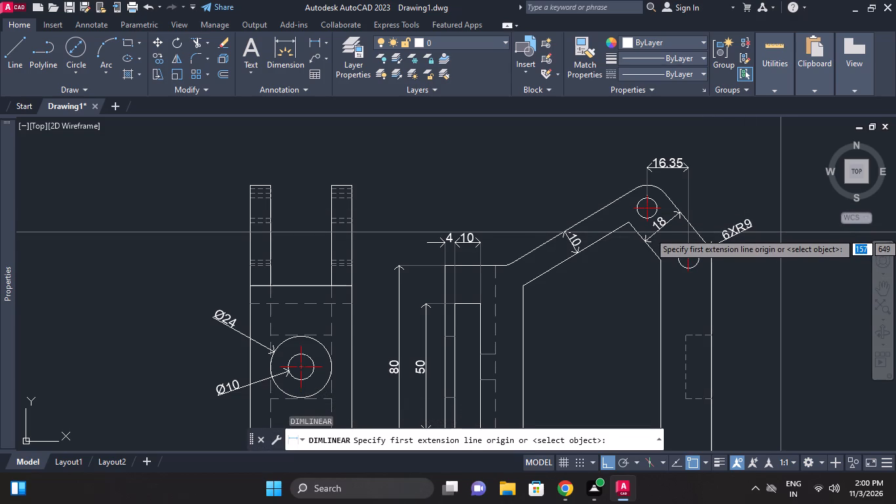
{"action": "middle_click_drag", "start_coordinate": [764, 281], "coordinate": [741, 231]}
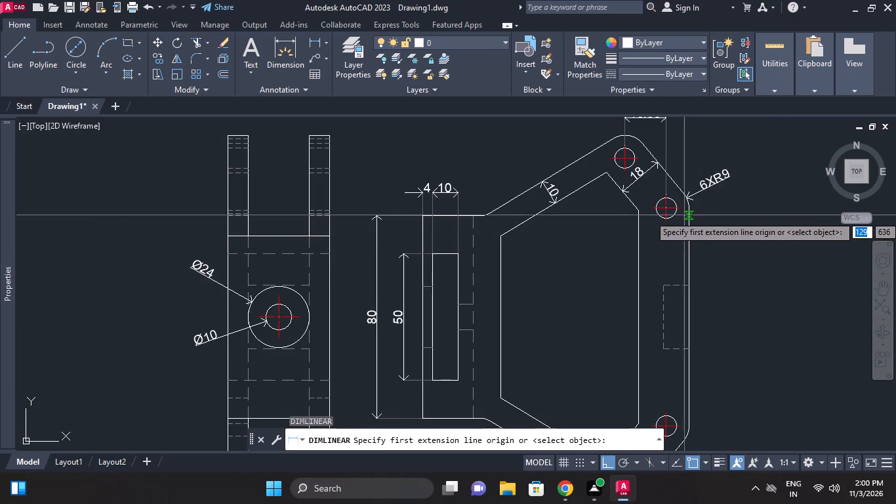
{"action": "scroll", "coordinate": [684, 215], "scroll_direction": "up", "scroll_amount": 1}
{"action": "left_click", "coordinate": [678, 205]}
{"action": "middle_click_drag", "start_coordinate": [689, 269], "coordinate": [688, 161]}
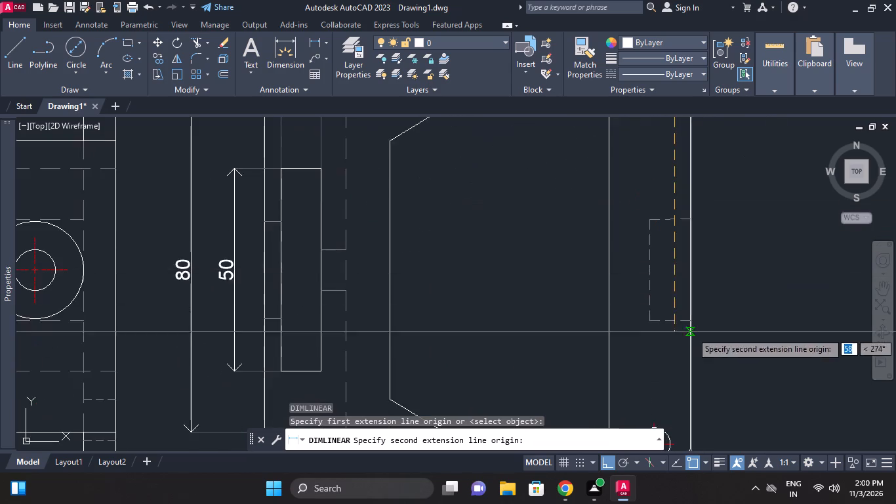
{"action": "middle_click_drag", "start_coordinate": [689, 332], "coordinate": [667, 171]}
{"action": "scroll", "coordinate": [660, 190], "scroll_direction": "down", "scroll_amount": 1}
{"action": "scroll", "coordinate": [662, 244], "scroll_direction": "up", "scroll_amount": 2}
{"action": "left_click", "coordinate": [643, 251]}
{"action": "scroll", "coordinate": [731, 211], "scroll_direction": "down", "scroll_amount": 2}
{"action": "middle_click_drag", "start_coordinate": [731, 215], "coordinate": [721, 291]}
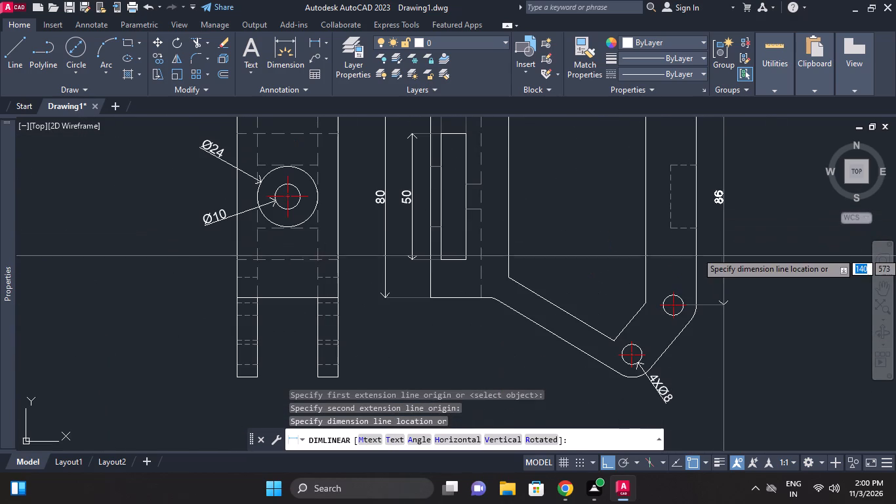
{"action": "middle_click_drag", "start_coordinate": [735, 230], "coordinate": [730, 247]}
{"action": "scroll", "coordinate": [725, 234], "scroll_direction": "down", "scroll_amount": 1}
{"action": "middle_click_drag", "start_coordinate": [725, 234], "coordinate": [720, 251]}
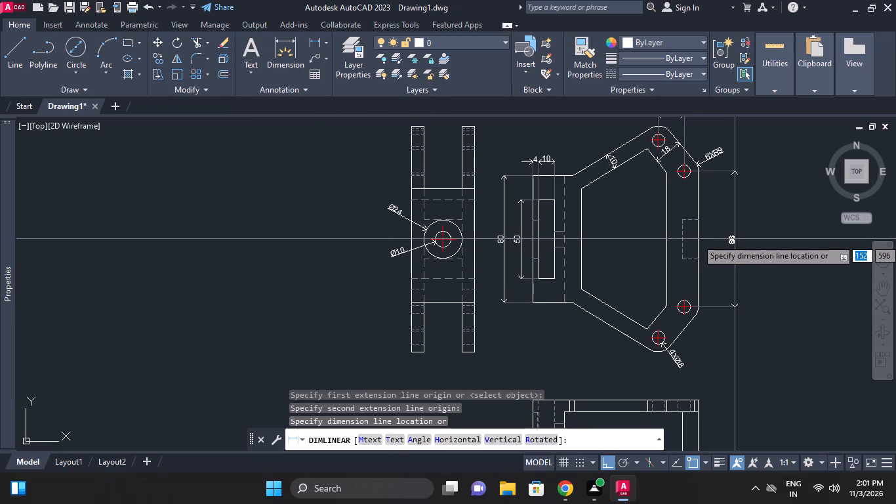
{"action": "left_click", "coordinate": [727, 237]}
Set the precision of the vertical hole-spacing dimension to one decimal place.
{"action": "left_click", "coordinate": [726, 244]}
{"action": "right_click", "coordinate": [745, 213]}
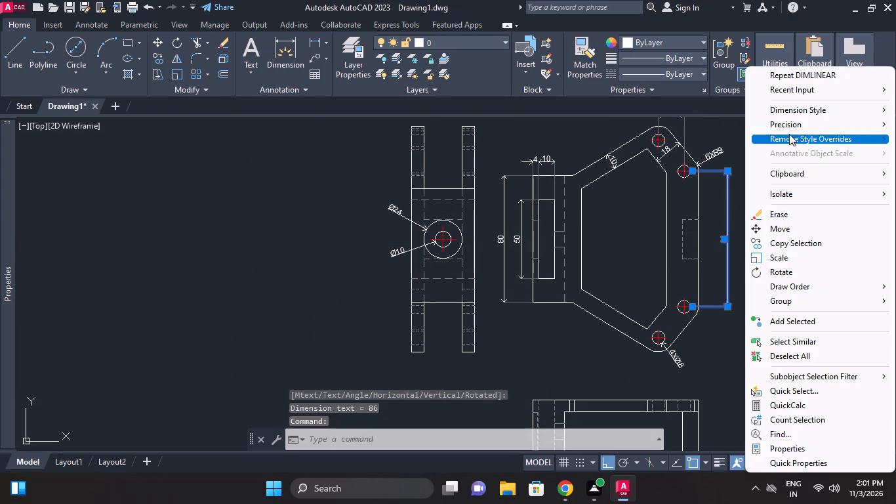
{"action": "left_click", "coordinate": [788, 131]}
{"action": "left_click", "coordinate": [683, 138]}
{"action": "scroll", "coordinate": [730, 217], "scroll_direction": "up", "scroll_amount": 1}
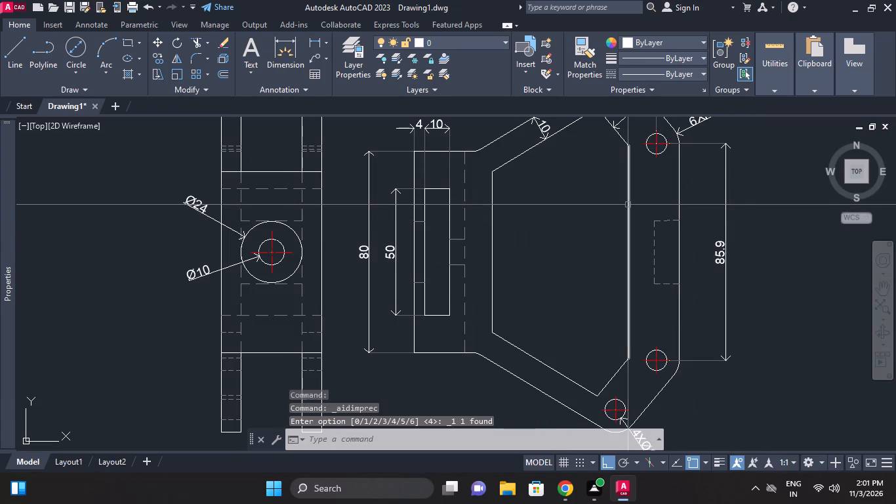
{"action": "key", "text": "Escape"}
Add a vertical linear dimension for the height of the dashed rectangular recess, placed between the bracket's right edge and the hole-spacing dimension.
{"action": "scroll", "coordinate": [692, 227], "scroll_direction": "up", "scroll_amount": 2}
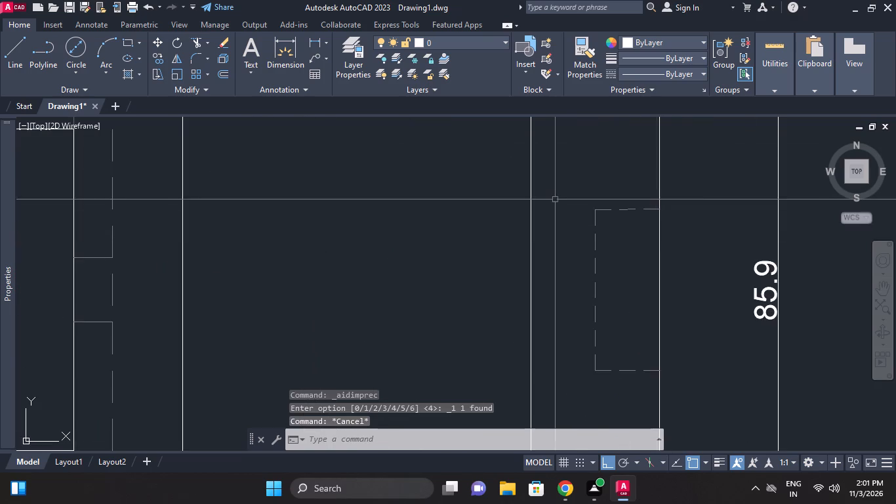
{"action": "scroll", "coordinate": [552, 199], "scroll_direction": "down", "scroll_amount": 1}
{"action": "scroll", "coordinate": [628, 216], "scroll_direction": "up", "scroll_amount": 3}
{"action": "scroll", "coordinate": [589, 209], "scroll_direction": "down", "scroll_amount": 5}
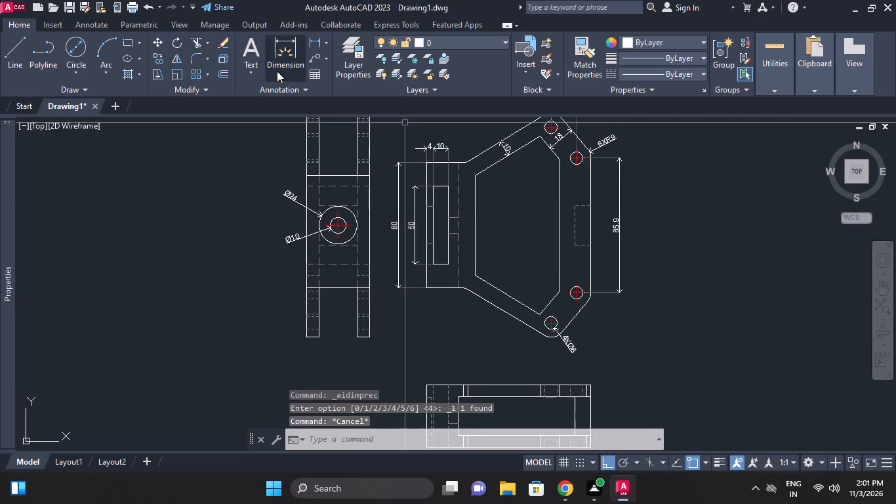
{"action": "left_click", "coordinate": [319, 43]}
{"action": "scroll", "coordinate": [598, 261], "scroll_direction": "up", "scroll_amount": 1}
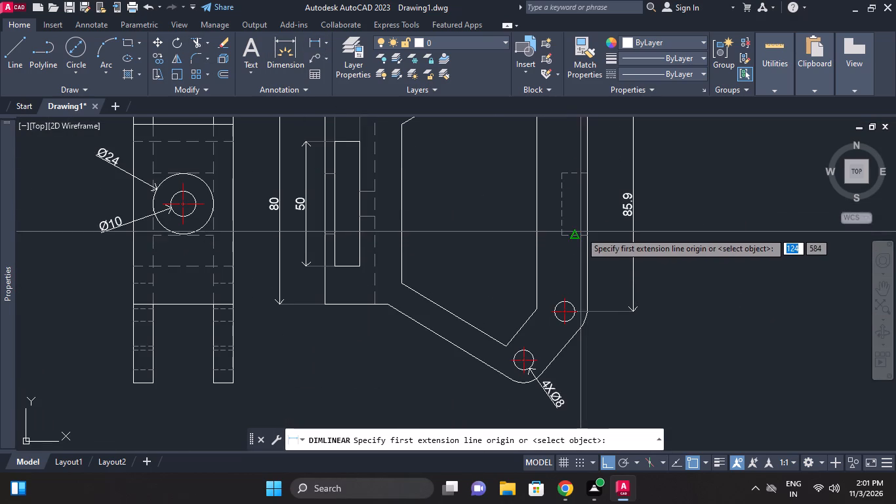
{"action": "left_click", "coordinate": [584, 234]}
{"action": "left_click", "coordinate": [586, 177]}
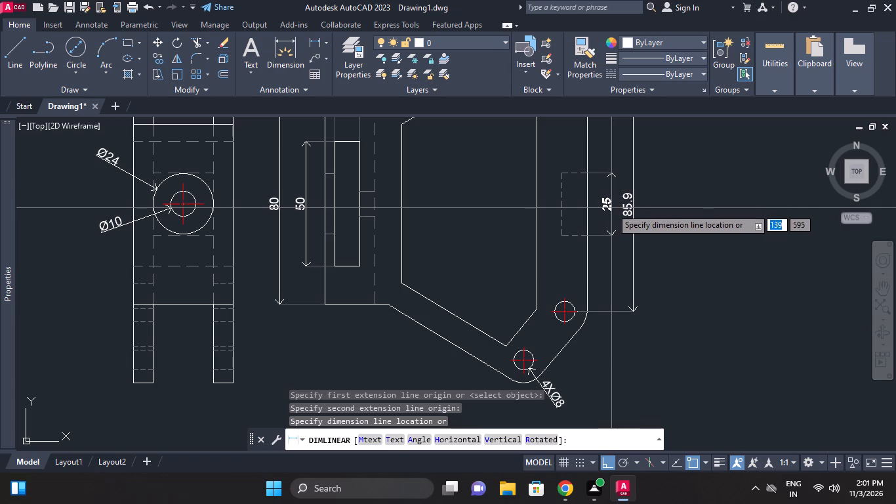
{"action": "left_click", "coordinate": [611, 208]}
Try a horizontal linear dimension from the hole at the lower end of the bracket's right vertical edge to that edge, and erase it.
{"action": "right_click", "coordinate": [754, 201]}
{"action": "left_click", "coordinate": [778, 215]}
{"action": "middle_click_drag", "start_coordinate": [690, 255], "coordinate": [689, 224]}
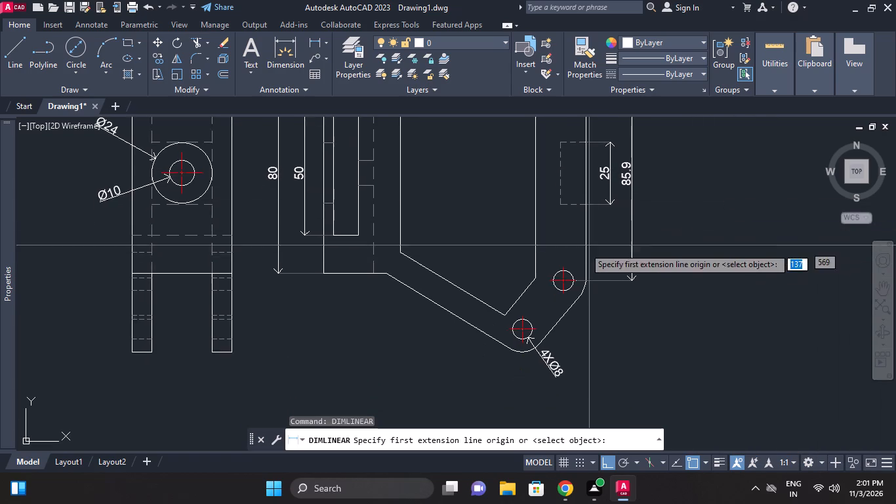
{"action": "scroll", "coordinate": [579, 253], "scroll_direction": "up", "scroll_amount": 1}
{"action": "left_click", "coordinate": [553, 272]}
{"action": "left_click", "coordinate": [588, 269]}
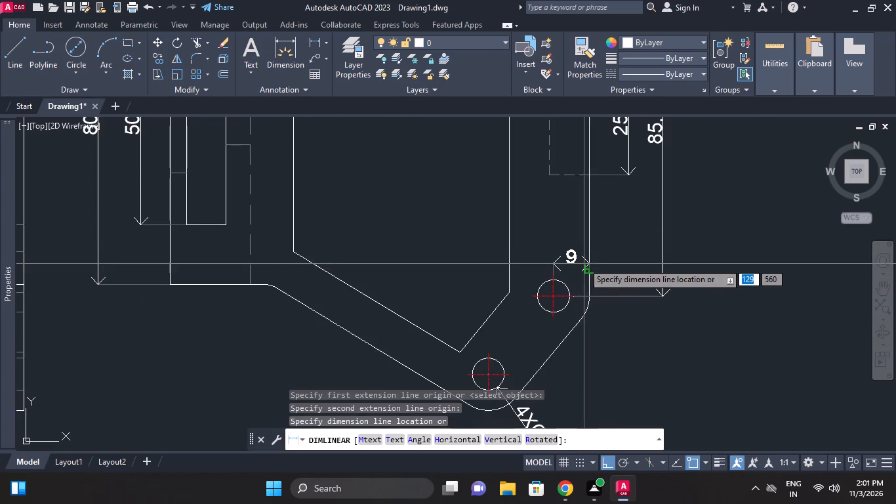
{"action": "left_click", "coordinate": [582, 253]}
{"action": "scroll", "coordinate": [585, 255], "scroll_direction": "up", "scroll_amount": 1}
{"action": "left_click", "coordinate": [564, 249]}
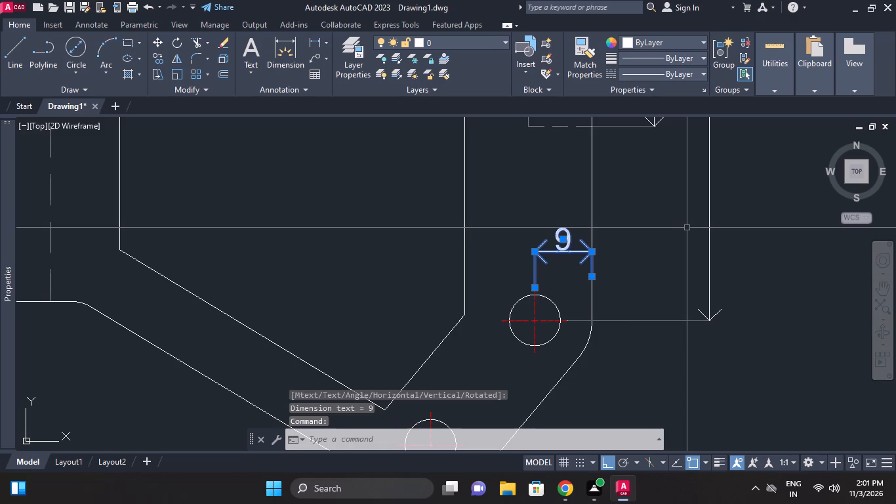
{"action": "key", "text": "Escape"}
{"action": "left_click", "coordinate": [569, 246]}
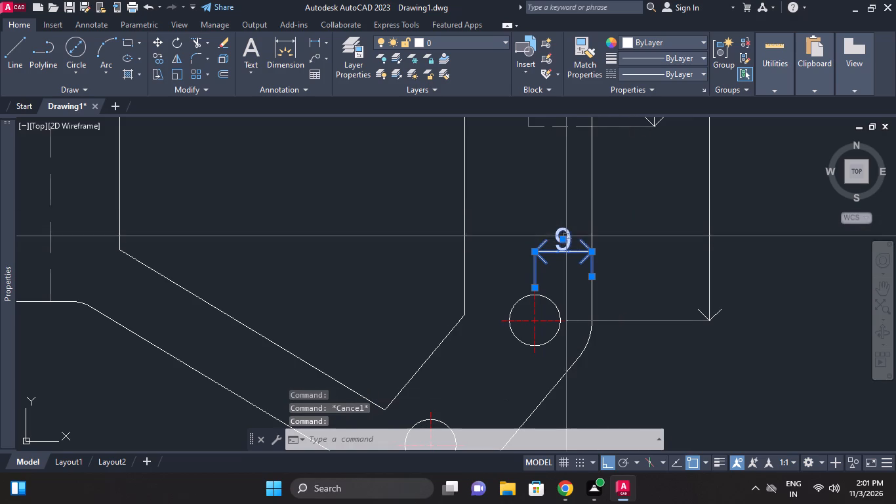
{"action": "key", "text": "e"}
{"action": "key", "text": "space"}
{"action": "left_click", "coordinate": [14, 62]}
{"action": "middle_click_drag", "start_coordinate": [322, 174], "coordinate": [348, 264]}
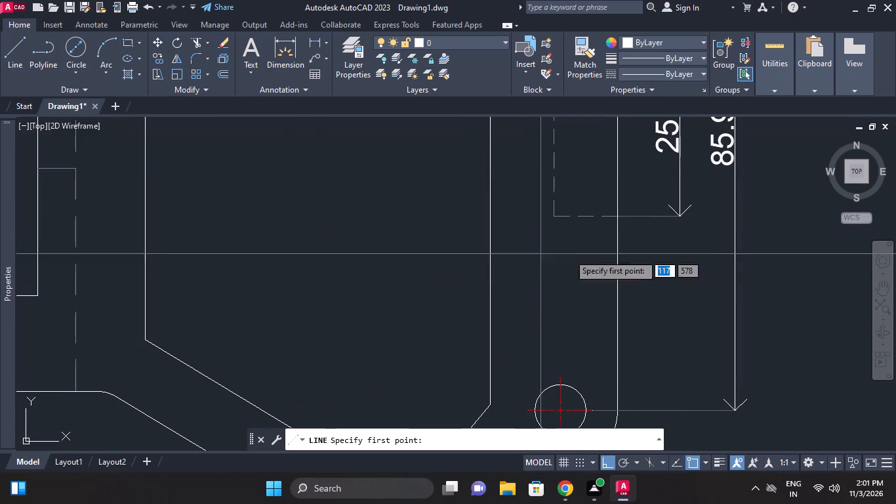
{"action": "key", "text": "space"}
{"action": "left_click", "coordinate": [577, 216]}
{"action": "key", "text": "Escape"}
Erase the stray diagonal line and add a horizontal linear dimension for the dashed recess's width, placed just below the recess.
{"action": "left_click", "coordinate": [588, 243]}
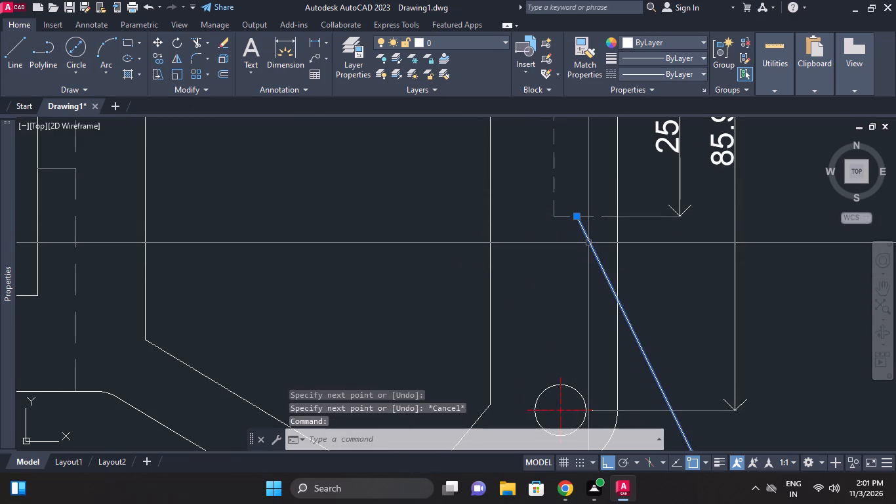
{"action": "type", "text": "e dli"}
{"action": "key", "text": "space"}
{"action": "key", "text": "space"}
{"action": "left_click", "coordinate": [590, 219]}
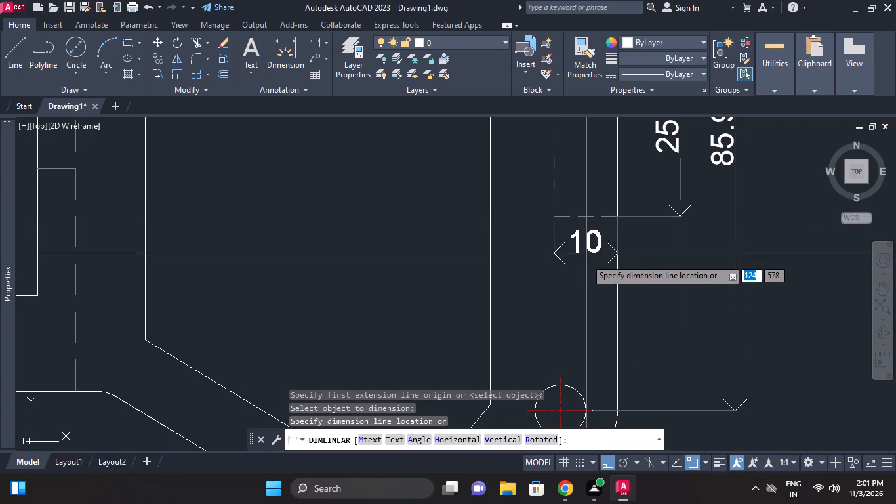
{"action": "left_click", "coordinate": [586, 266]}
Add a vertical linear dimension between the bracket's two lower holes, placed in line with the long vertical hole-spacing dimension.
{"action": "middle_click_drag", "start_coordinate": [697, 258], "coordinate": [697, 265]}
{"action": "scroll", "coordinate": [697, 258], "scroll_direction": "down", "scroll_amount": 1}
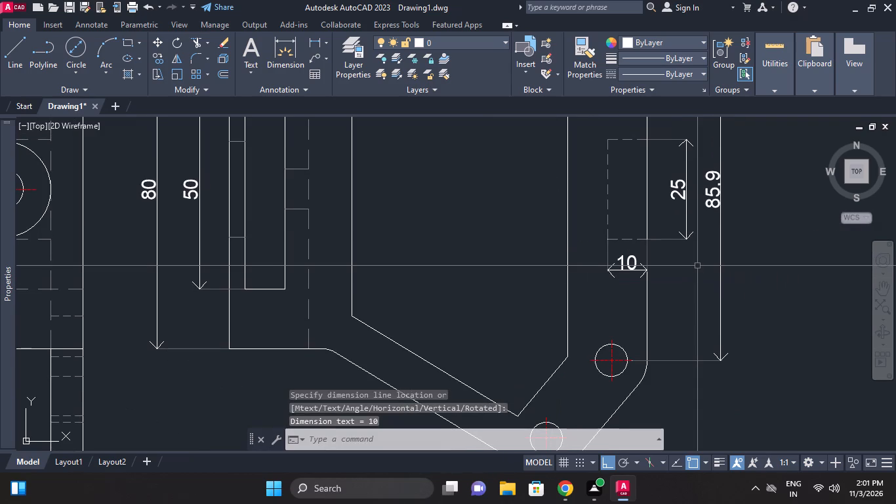
{"action": "scroll", "coordinate": [701, 245], "scroll_direction": "down", "scroll_amount": 1}
{"action": "middle_click_drag", "start_coordinate": [701, 245], "coordinate": [698, 255]}
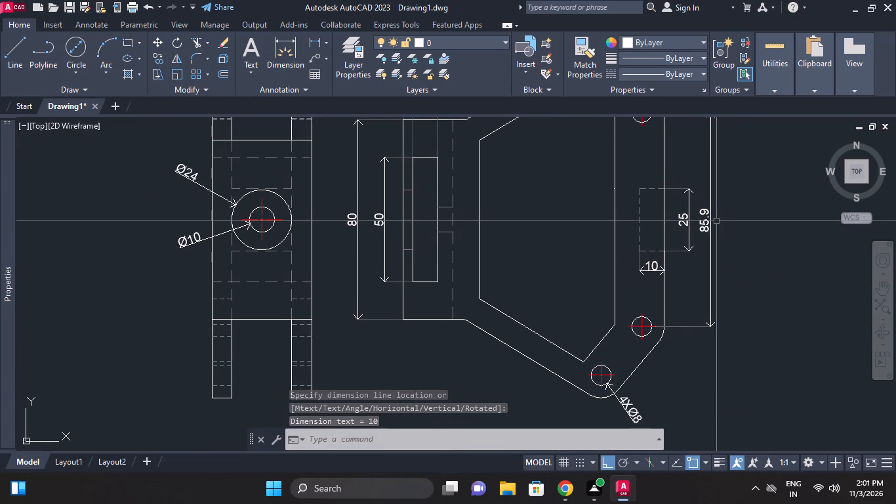
{"action": "right_click", "coordinate": [746, 219]}
{"action": "left_click", "coordinate": [785, 218]}
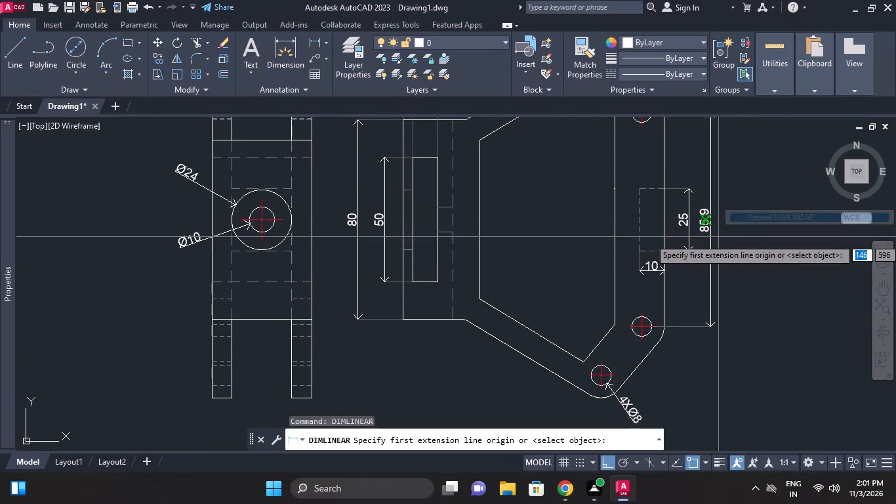
{"action": "middle_click_drag", "start_coordinate": [712, 257], "coordinate": [721, 231]}
{"action": "middle_click_drag", "start_coordinate": [697, 273], "coordinate": [693, 261]}
{"action": "scroll", "coordinate": [685, 335], "scroll_direction": "up", "scroll_amount": 1}
{"action": "scroll", "coordinate": [664, 278], "scroll_direction": "up", "scroll_amount": 1}
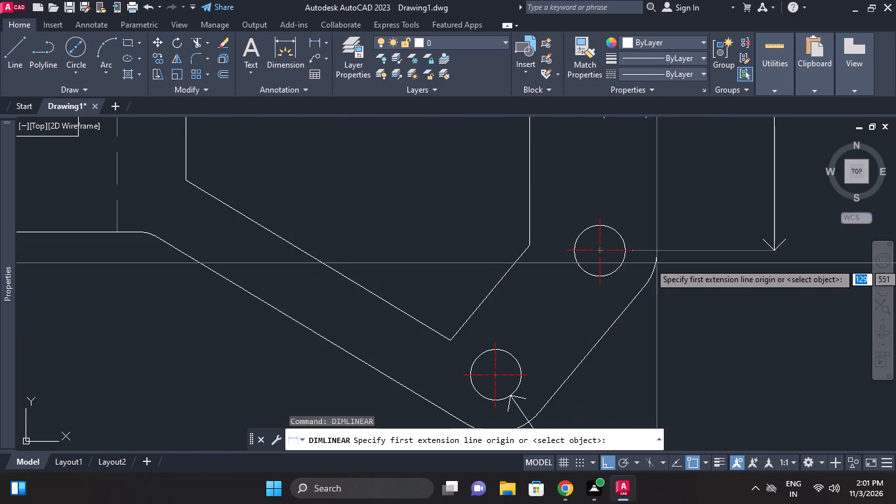
{"action": "left_click", "coordinate": [637, 251]}
{"action": "middle_click_drag", "start_coordinate": [617, 322], "coordinate": [630, 266]}
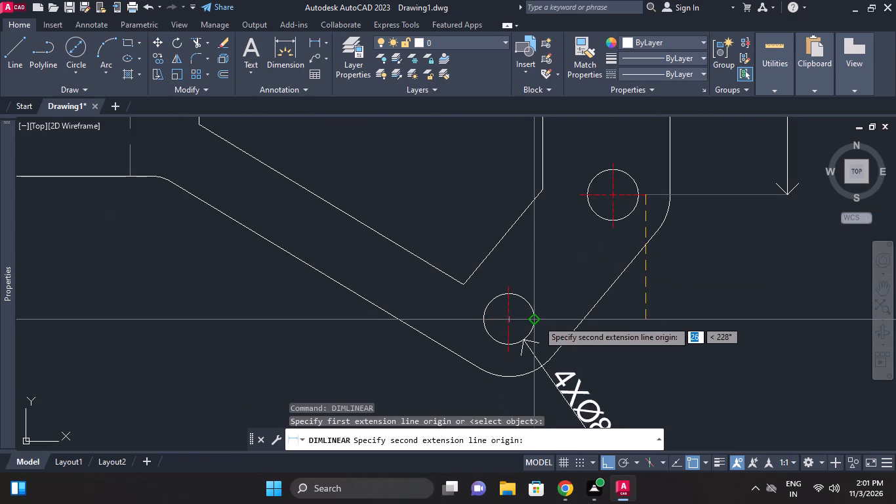
{"action": "left_click", "coordinate": [538, 320]}
{"action": "left_click", "coordinate": [783, 198]}
Match the properties of the horizontal hole-spacing dimension above the bracket onto the vertical dimension between the two lower holes.
{"action": "scroll", "coordinate": [784, 234], "scroll_direction": "down", "scroll_amount": 3}
{"action": "middle_click_drag", "start_coordinate": [783, 236], "coordinate": [706, 318]}
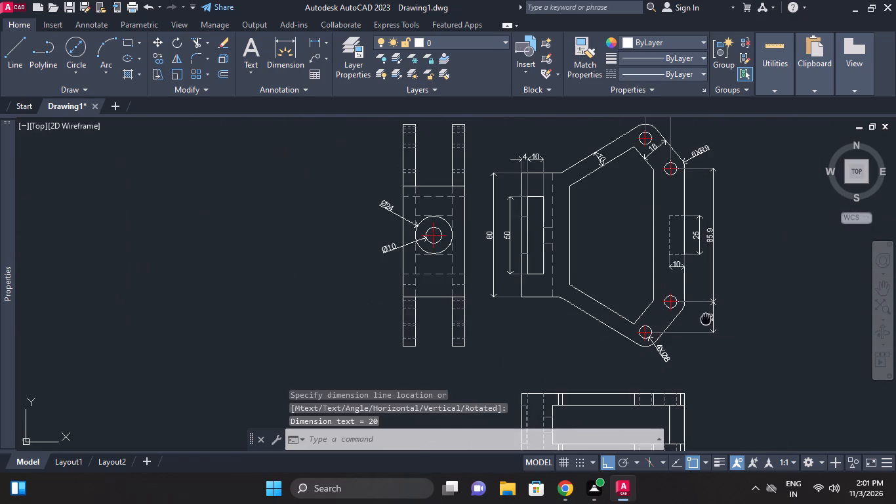
{"action": "middle_click_drag", "start_coordinate": [716, 197], "coordinate": [715, 215]}
{"action": "scroll", "coordinate": [672, 161], "scroll_direction": "up", "scroll_amount": 1}
{"action": "middle_click_drag", "start_coordinate": [693, 171], "coordinate": [693, 253]}
{"action": "left_click", "coordinate": [655, 182]}
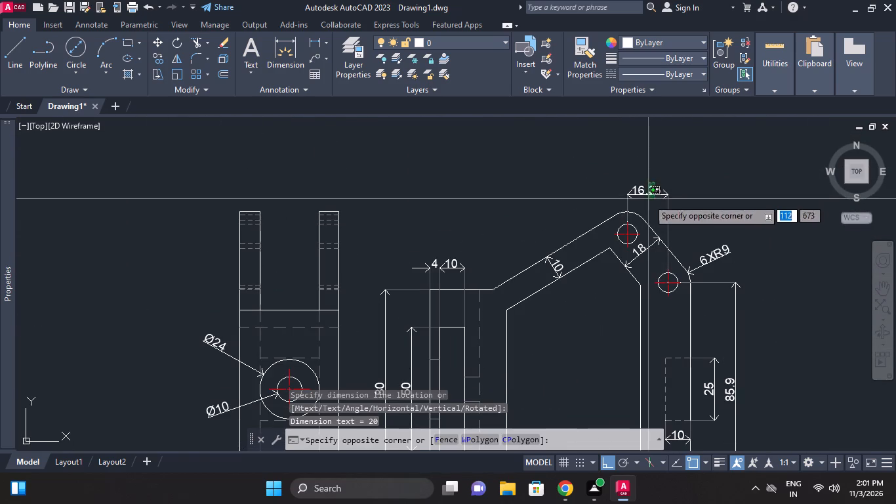
{"action": "left_click", "coordinate": [647, 194]}
{"action": "left_click", "coordinate": [589, 58]}
{"action": "scroll", "coordinate": [773, 209], "scroll_direction": "down", "scroll_amount": 2}
{"action": "middle_click_drag", "start_coordinate": [773, 208], "coordinate": [777, 181]}
{"action": "middle_click_drag", "start_coordinate": [805, 214], "coordinate": [812, 56]}
{"action": "middle_click_drag", "start_coordinate": [833, 250], "coordinate": [828, 128]}
{"action": "middle_click_drag", "start_coordinate": [750, 161], "coordinate": [742, 279]}
{"action": "middle_click_drag", "start_coordinate": [776, 208], "coordinate": [762, 266]}
{"action": "scroll", "coordinate": [723, 193], "scroll_direction": "up", "scroll_amount": 1}
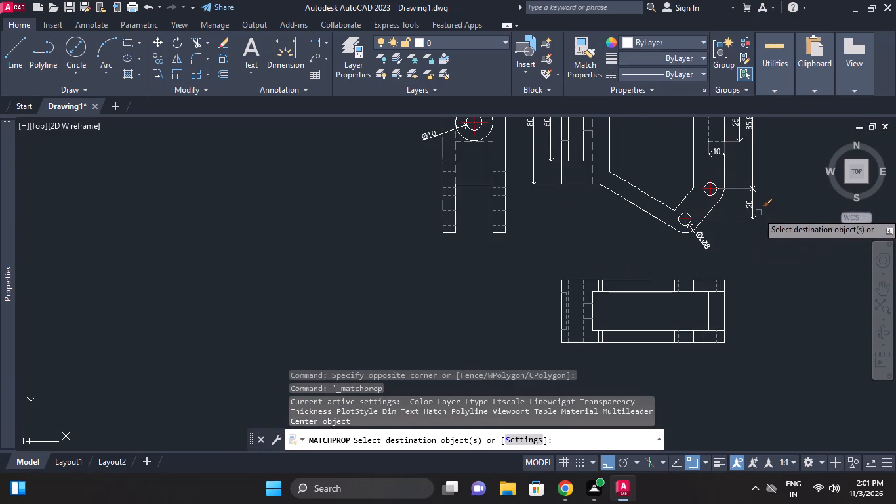
{"action": "left_click", "coordinate": [752, 209]}
{"action": "right_click", "coordinate": [792, 177]}
{"action": "left_click", "coordinate": [814, 182]}
{"action": "middle_click_drag", "start_coordinate": [750, 175], "coordinate": [751, 199]}
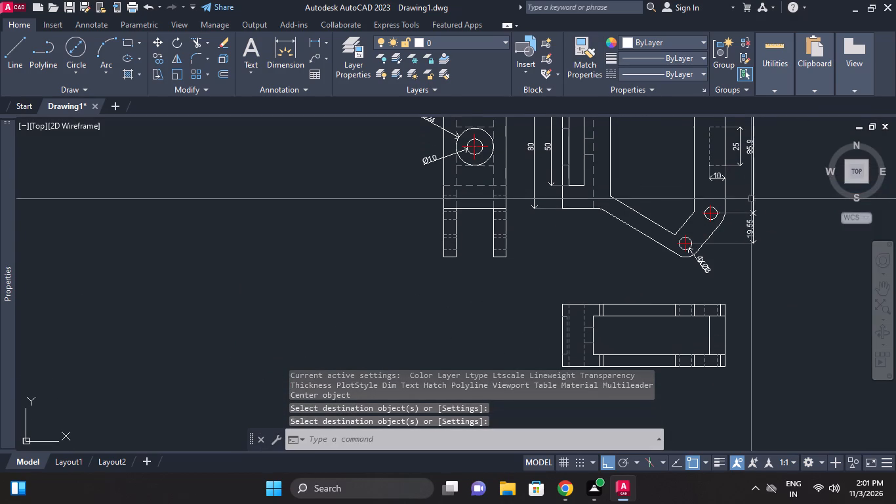
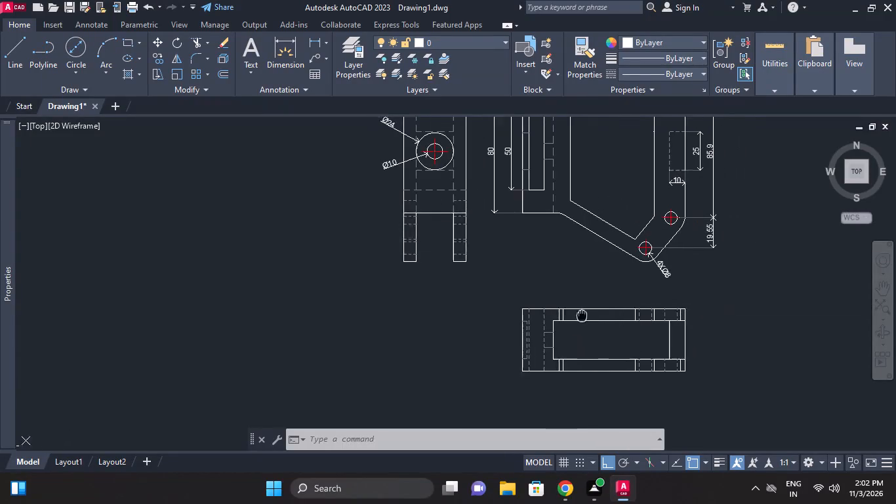
Add a horizontal linear dimension for the bracket's overall width, placed between the front view and the view below it.
{"action": "scroll", "coordinate": [650, 303], "scroll_direction": "down", "scroll_amount": 1}
{"action": "middle_click_drag", "start_coordinate": [647, 303], "coordinate": [623, 329]}
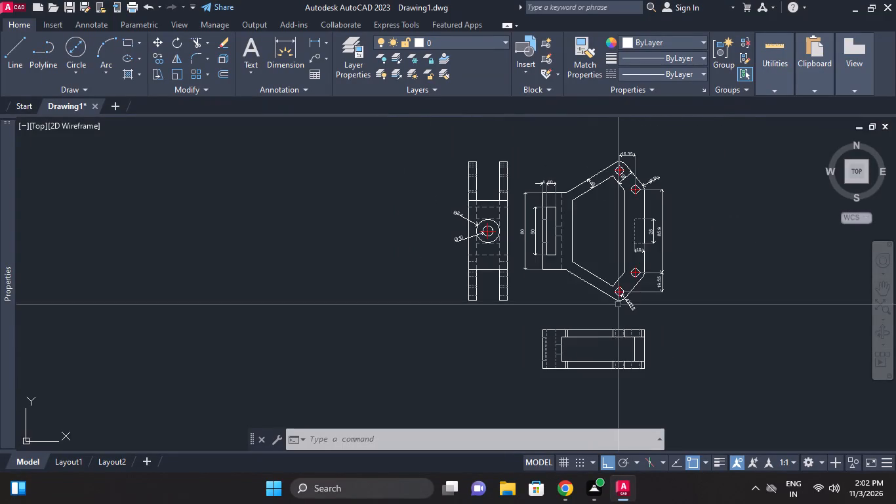
{"action": "scroll", "coordinate": [691, 291], "scroll_direction": "up", "scroll_amount": 1}
{"action": "scroll", "coordinate": [611, 301], "scroll_direction": "up", "scroll_amount": 1}
{"action": "middle_click_drag", "start_coordinate": [611, 302], "coordinate": [611, 312]}
{"action": "scroll", "coordinate": [653, 335], "scroll_direction": "down", "scroll_amount": 1}
{"action": "middle_click_drag", "start_coordinate": [653, 335], "coordinate": [652, 324]}
{"action": "key", "text": "d"}
{"action": "type", "text": "li"}
{"action": "key", "text": "space"}
{"action": "left_click", "coordinate": [466, 265]}
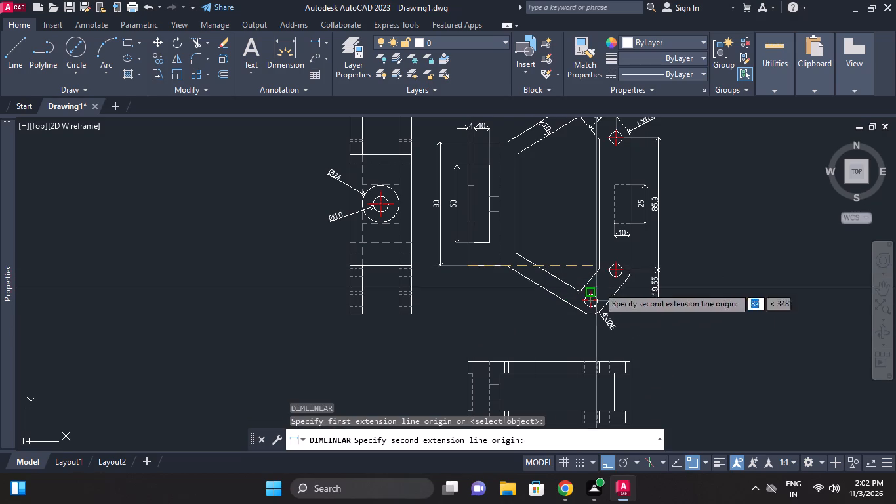
{"action": "left_click", "coordinate": [629, 258]}
{"action": "scroll", "coordinate": [630, 325], "scroll_direction": "up", "scroll_amount": 2}
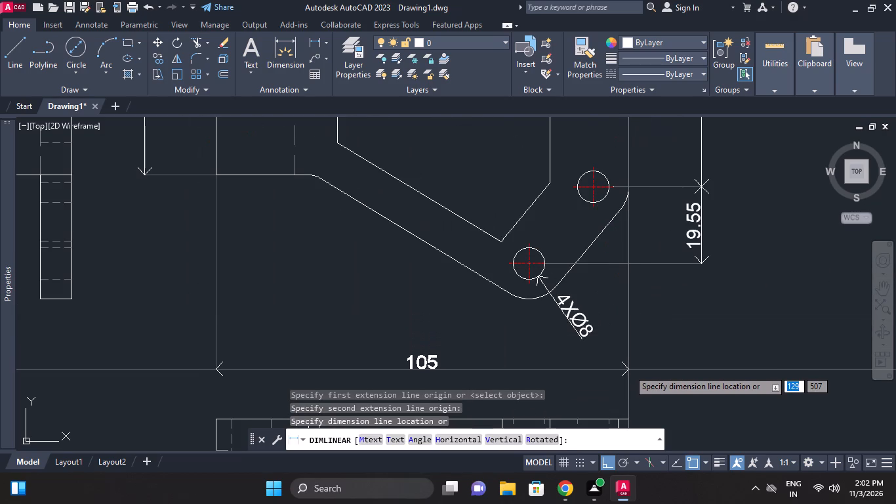
{"action": "left_click", "coordinate": [628, 369]}
Add a horizontal linear dimension for the flat bottom edge of the bracket's left block, placed just below that edge.
{"action": "middle_click_drag", "start_coordinate": [325, 241], "coordinate": [397, 297]}
{"action": "key", "text": "space"}
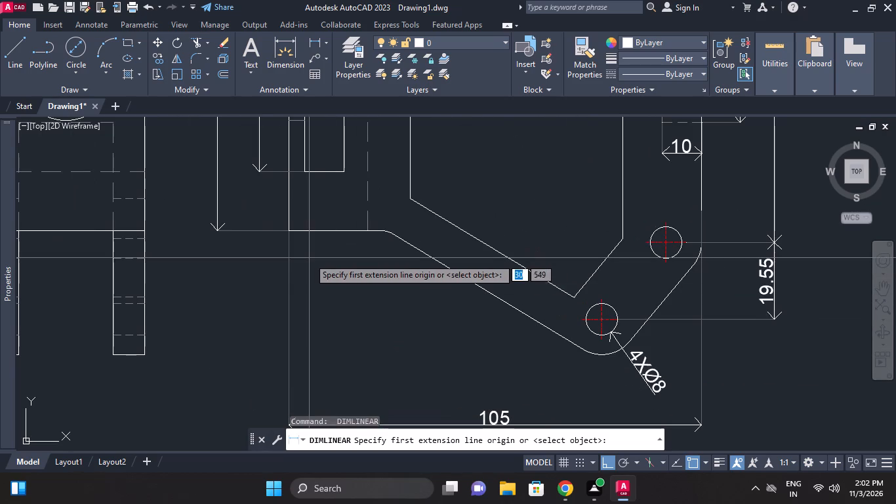
{"action": "left_click", "coordinate": [291, 232]}
{"action": "left_click", "coordinate": [382, 232]}
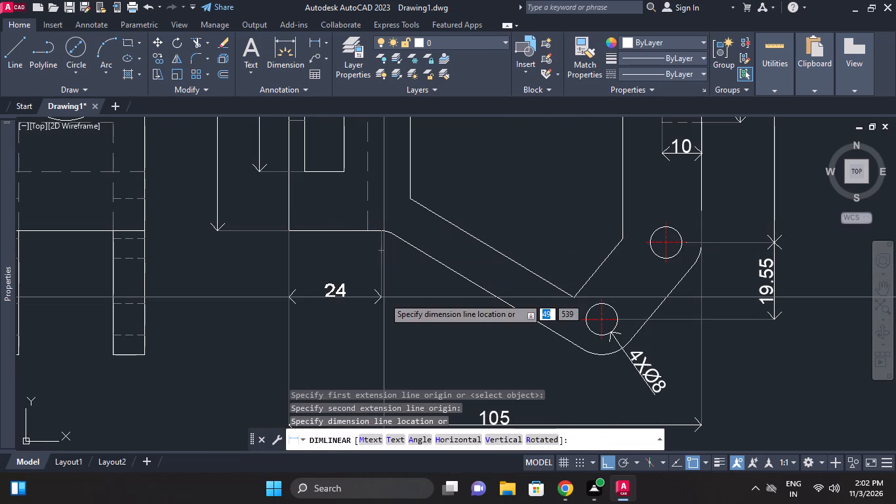
{"action": "left_click", "coordinate": [383, 297]}
Stretch the bottom-edge dimension's right extension origin to the rounded corner where the flat edge meets the sloping arm.
{"action": "left_click", "coordinate": [386, 285]}
{"action": "left_click", "coordinate": [371, 267]}
{"action": "scroll", "coordinate": [385, 228], "scroll_direction": "up", "scroll_amount": 4}
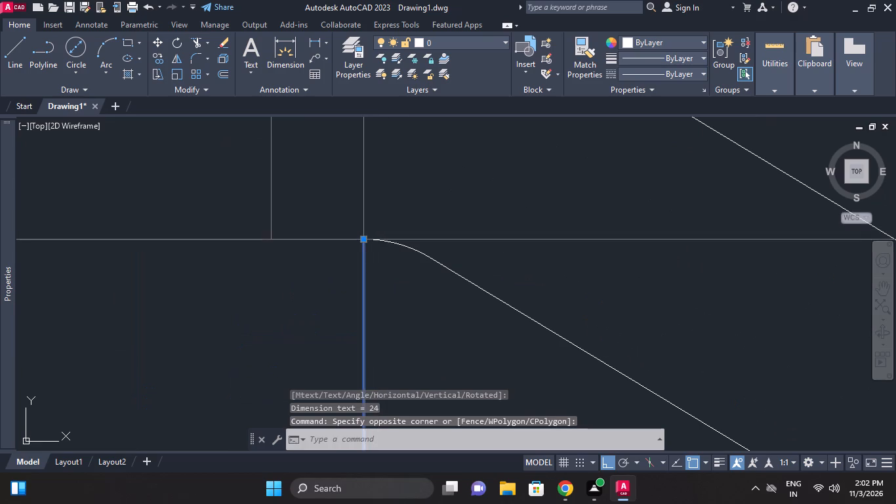
{"action": "left_click", "coordinate": [363, 239]}
{"action": "left_click", "coordinate": [397, 243]}
{"action": "scroll", "coordinate": [396, 219], "scroll_direction": "down", "scroll_amount": 3}
{"action": "middle_click", "coordinate": [396, 219]}
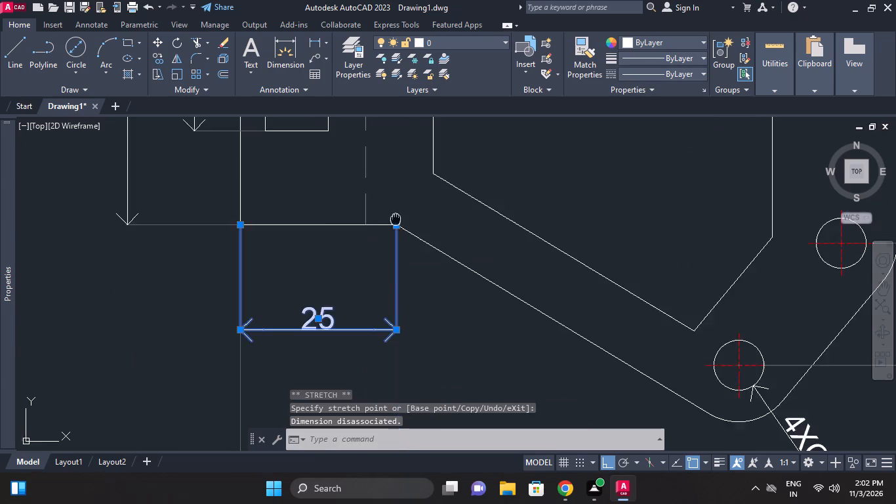
{"action": "scroll", "coordinate": [396, 219], "scroll_direction": "down", "scroll_amount": 1}
{"action": "key", "text": "Escape"}
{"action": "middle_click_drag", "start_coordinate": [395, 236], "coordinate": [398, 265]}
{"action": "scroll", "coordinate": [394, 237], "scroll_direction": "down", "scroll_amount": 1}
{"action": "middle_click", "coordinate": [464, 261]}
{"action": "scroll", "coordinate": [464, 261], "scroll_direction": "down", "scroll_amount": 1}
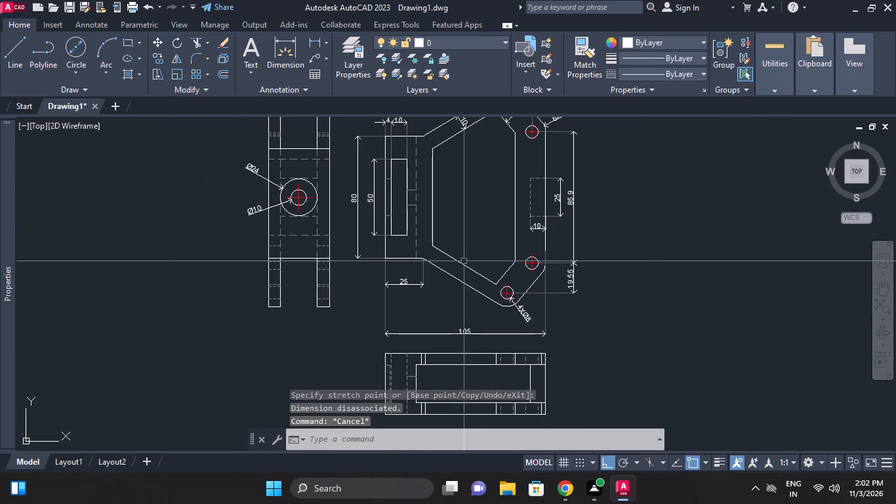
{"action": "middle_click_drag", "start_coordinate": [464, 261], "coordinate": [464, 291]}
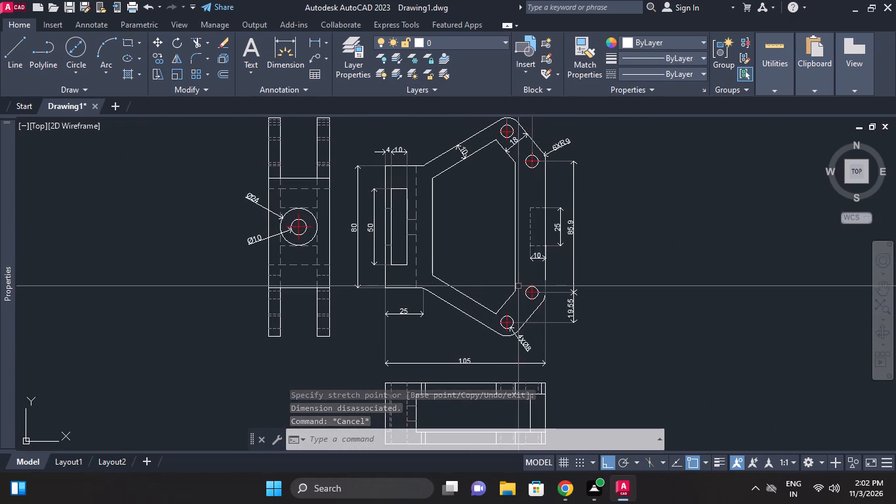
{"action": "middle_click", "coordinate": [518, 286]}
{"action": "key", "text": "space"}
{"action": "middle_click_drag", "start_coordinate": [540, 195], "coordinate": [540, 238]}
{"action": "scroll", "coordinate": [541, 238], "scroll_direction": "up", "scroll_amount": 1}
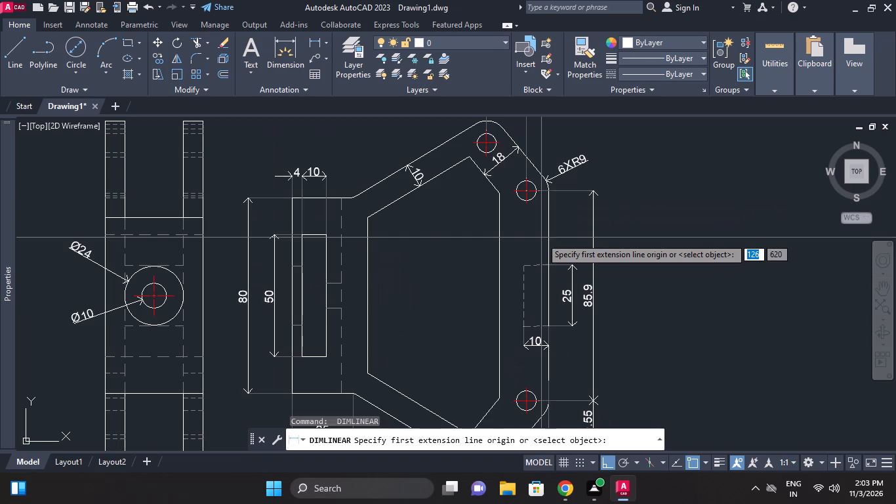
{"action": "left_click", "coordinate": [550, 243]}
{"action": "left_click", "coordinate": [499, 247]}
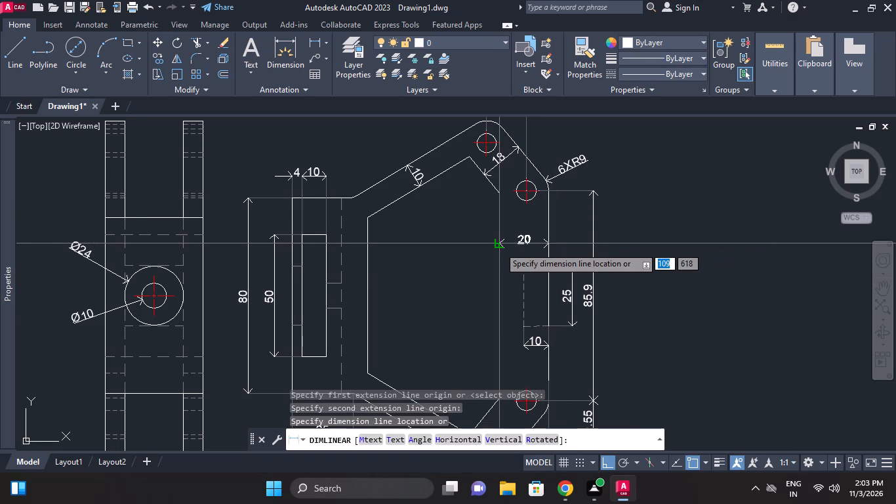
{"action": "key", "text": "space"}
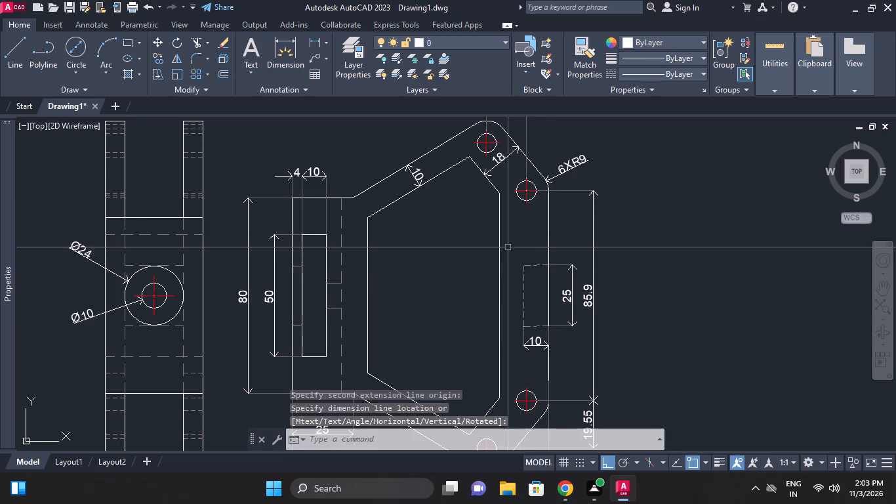
Add a horizontal linear dimension across the bracket's right vertical leg, placed inside the leg above the dashed recess.
{"action": "key", "text": "space"}
{"action": "left_click", "coordinate": [502, 243]}
{"action": "left_click", "coordinate": [546, 243]}
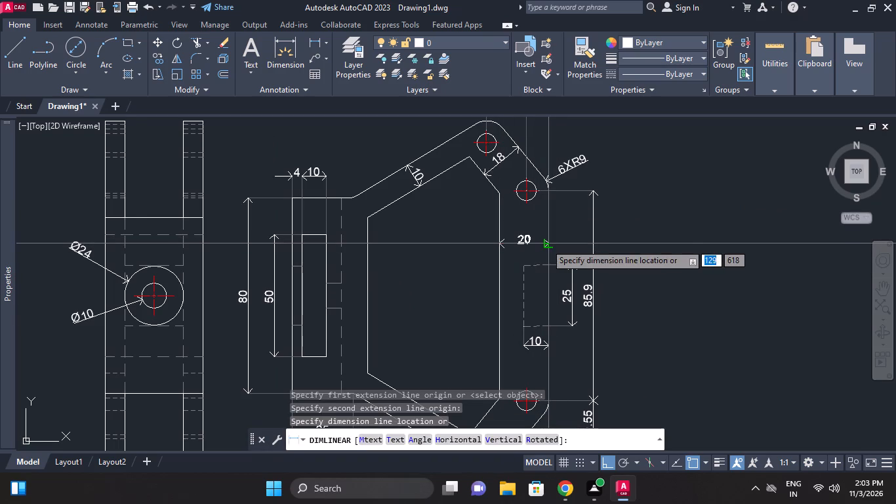
{"action": "left_click", "coordinate": [546, 243]}
Add a horizontal linear dimension across the bracket's inner opening, in line with the right leg's width dimension.
{"action": "key", "text": "space"}
{"action": "left_click", "coordinate": [497, 243]}
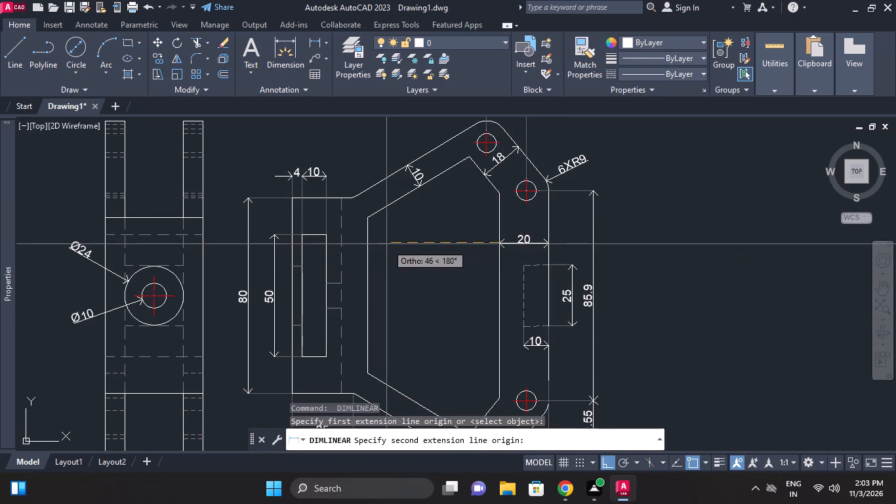
{"action": "left_click", "coordinate": [369, 245]}
{"action": "left_click", "coordinate": [369, 245]}
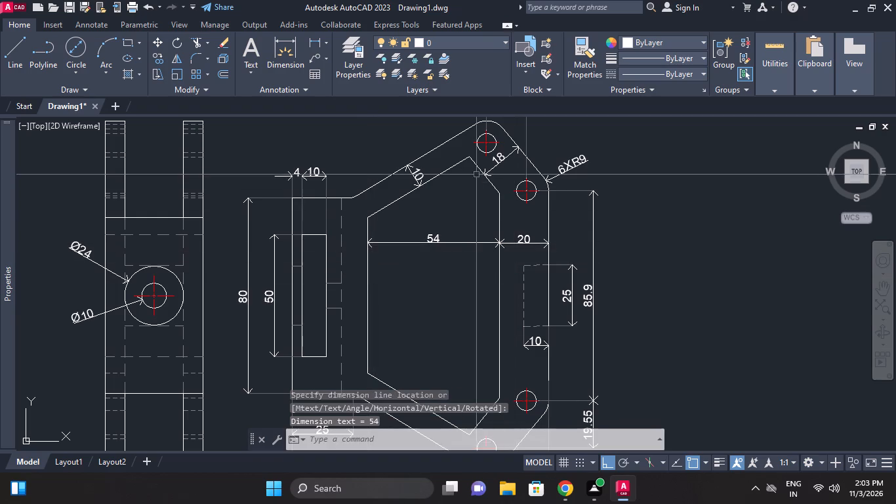
{"action": "key", "text": "Escape"}
Match the properties of the horizontal hole-spacing dimension above the bracket onto the inner opening's width dimension.
{"action": "middle_click_drag", "start_coordinate": [481, 169], "coordinate": [499, 239]}
{"action": "left_click", "coordinate": [516, 169]}
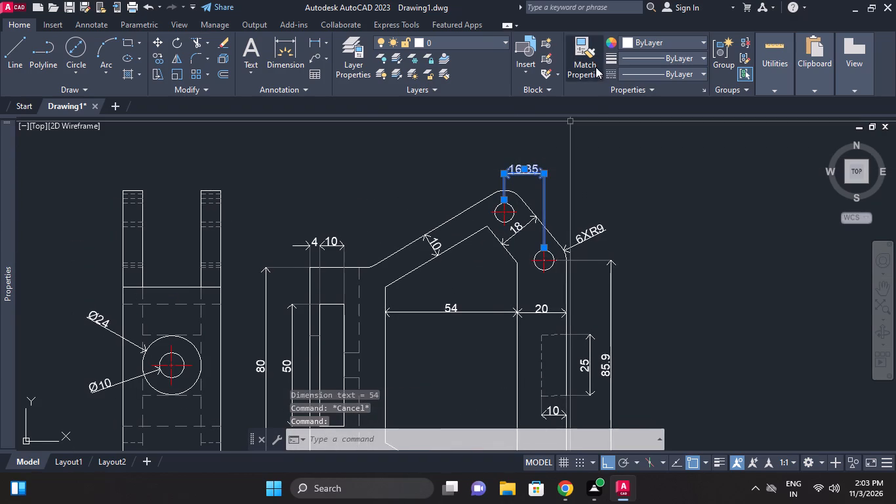
{"action": "left_click", "coordinate": [596, 67]}
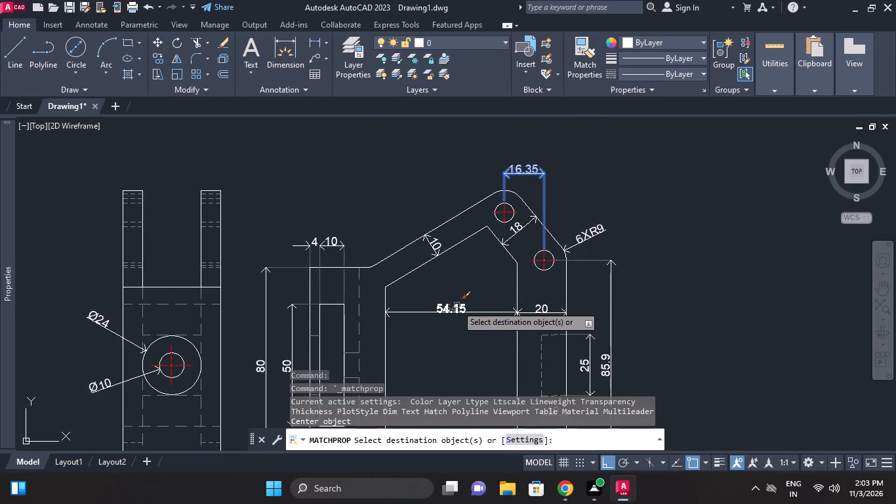
{"action": "left_click", "coordinate": [457, 305]}
{"action": "right_click", "coordinate": [463, 280]}
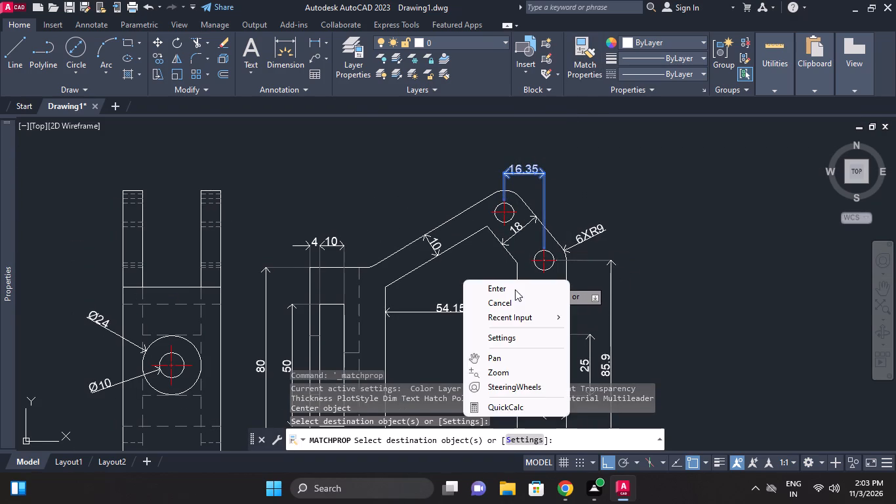
{"action": "left_click", "coordinate": [515, 290]}
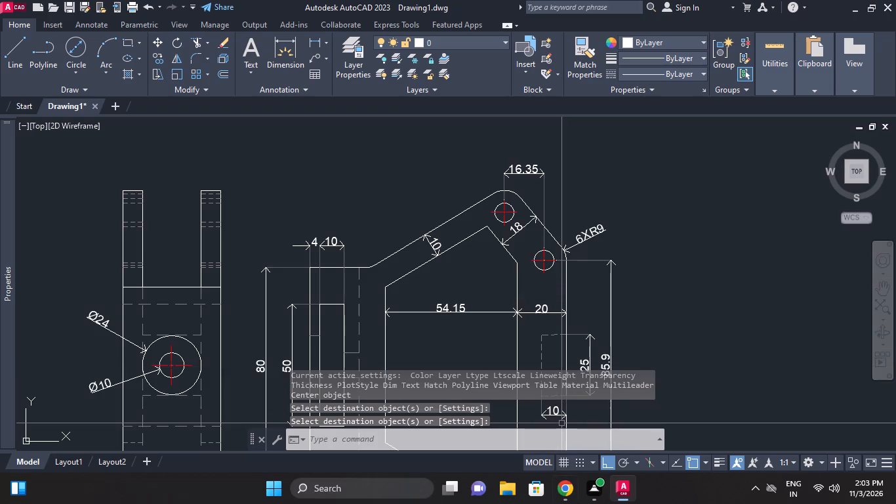
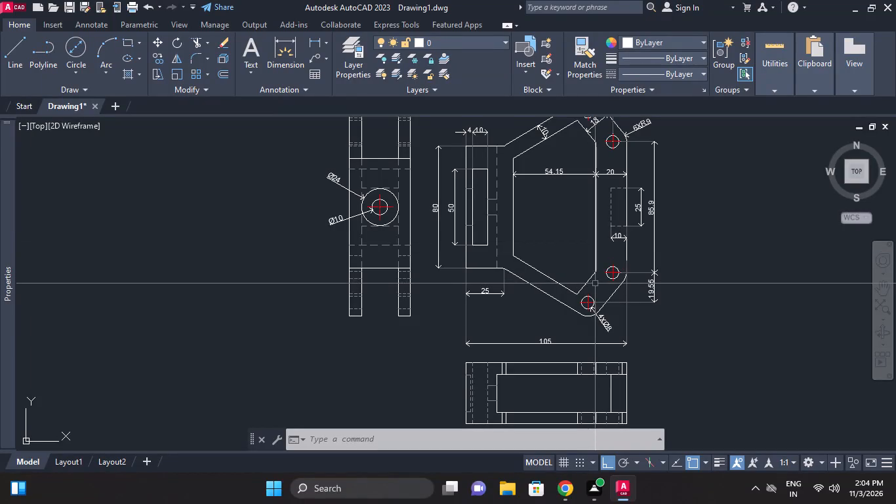
Move the whole bottom view of the bracket straight down about 18 units, away from the overall width dimension.
{"action": "middle_click_drag", "start_coordinate": [548, 262], "coordinate": [543, 281]}
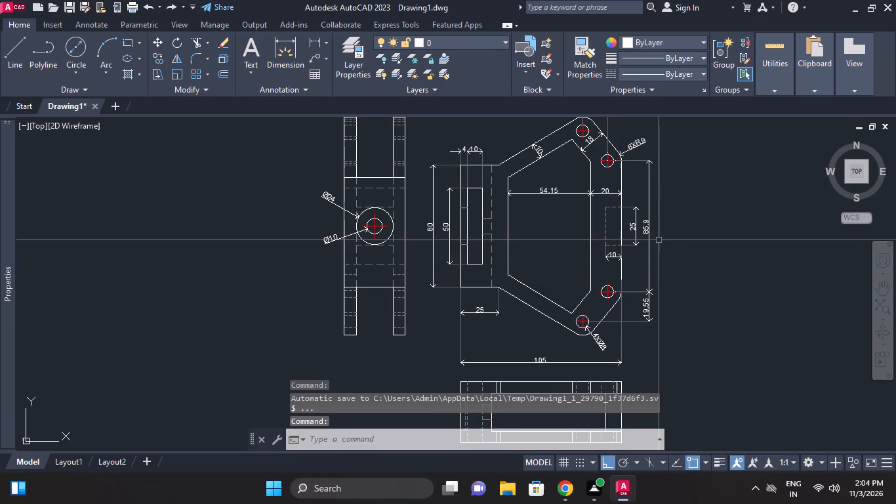
{"action": "middle_click_drag", "start_coordinate": [659, 240], "coordinate": [666, 224]}
{"action": "scroll", "coordinate": [567, 250], "scroll_direction": "down", "scroll_amount": 1}
{"action": "middle_click", "coordinate": [567, 250]}
{"action": "middle_click_drag", "start_coordinate": [565, 291], "coordinate": [579, 242]}
{"action": "scroll", "coordinate": [568, 270], "scroll_direction": "up", "scroll_amount": 1}
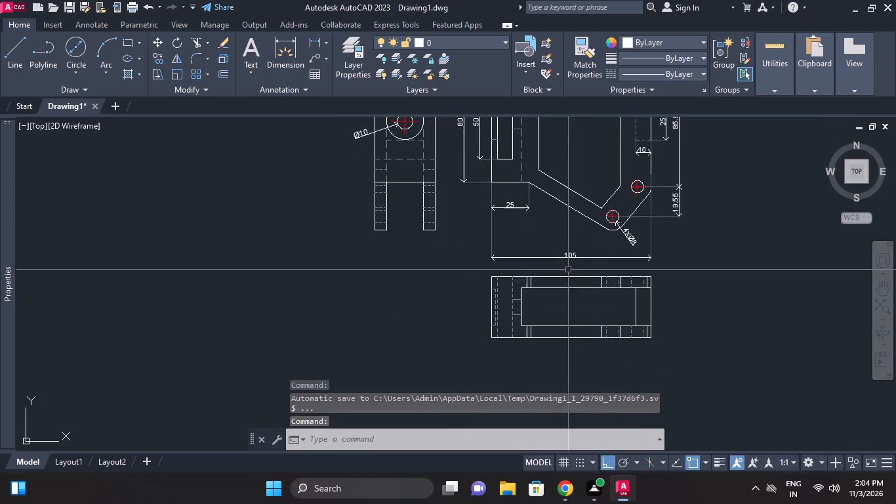
{"action": "left_click", "coordinate": [479, 274]}
{"action": "left_click", "coordinate": [712, 356]}
{"action": "right_click", "coordinate": [706, 284]}
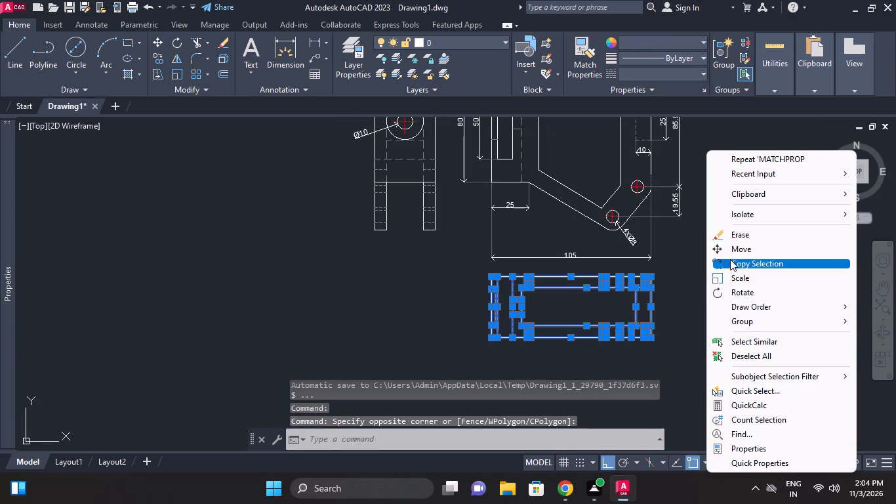
{"action": "left_click", "coordinate": [735, 247]}
{"action": "left_click", "coordinate": [716, 295]}
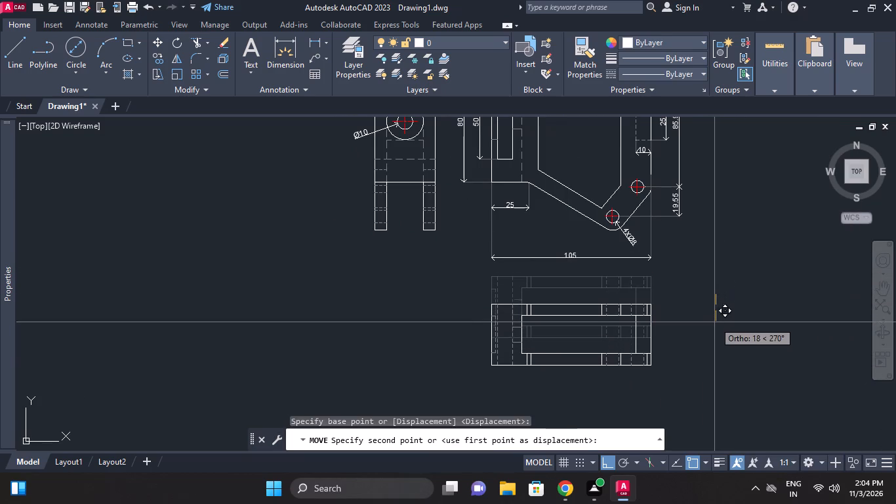
{"action": "left_click", "coordinate": [714, 324]}
Add a vertical linear dimension across the bottom view's full outer height, placed outside its left edge.
{"action": "middle_click_drag", "start_coordinate": [693, 308], "coordinate": [689, 237]}
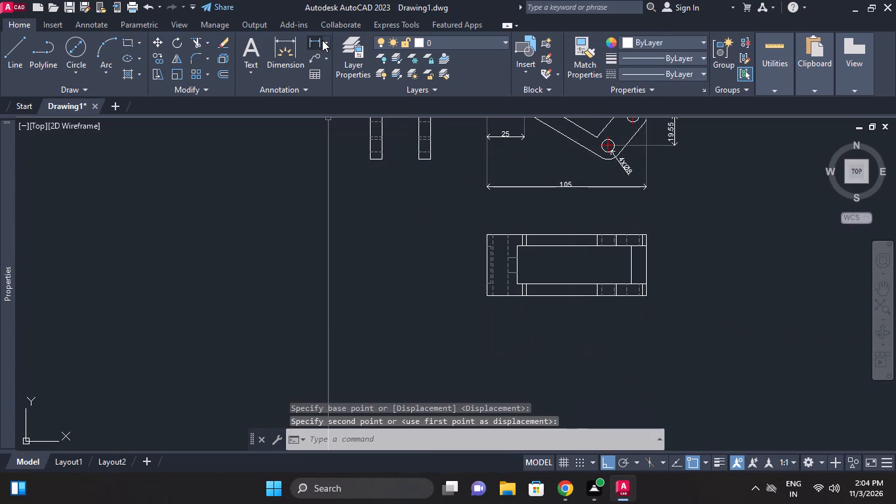
{"action": "left_click", "coordinate": [322, 40]}
{"action": "right_click", "coordinate": [427, 286]}
{"action": "right_click", "coordinate": [430, 289]}
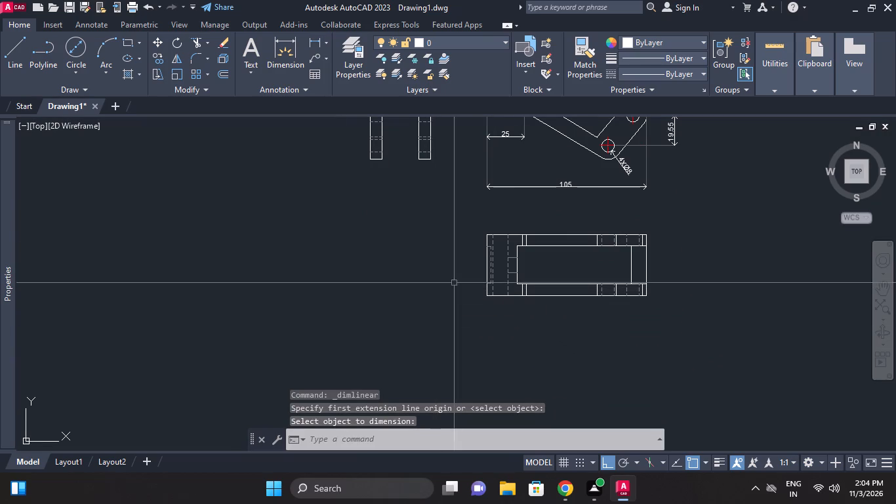
{"action": "right_click", "coordinate": [454, 282]}
{"action": "left_click", "coordinate": [497, 20]}
{"action": "scroll", "coordinate": [469, 215], "scroll_direction": "up", "scroll_amount": 1}
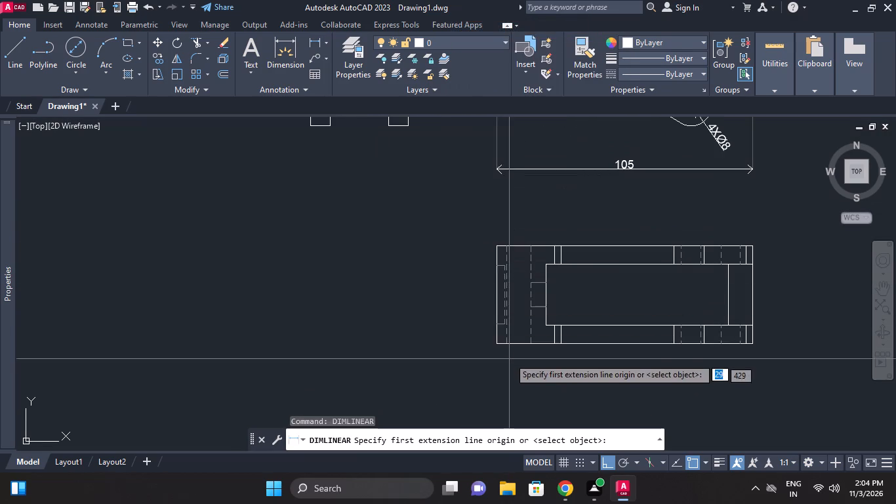
{"action": "left_click", "coordinate": [495, 343]}
{"action": "left_click", "coordinate": [497, 247]}
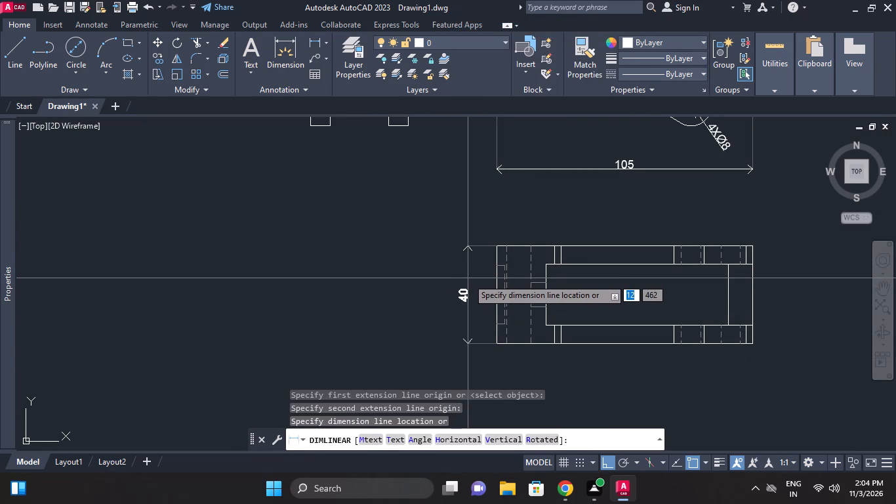
{"action": "left_click", "coordinate": [466, 280]}
Add a vertical linear dimension for the bottom view's inner opening height, placed between the left edge and the overall height dimension.
{"action": "right_click", "coordinate": [457, 254]}
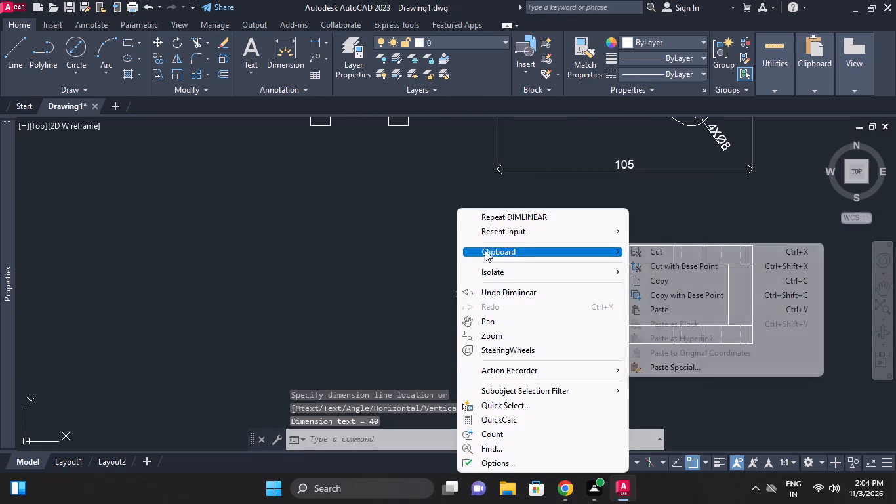
{"action": "left_click", "coordinate": [506, 219]}
{"action": "left_click", "coordinate": [546, 266]}
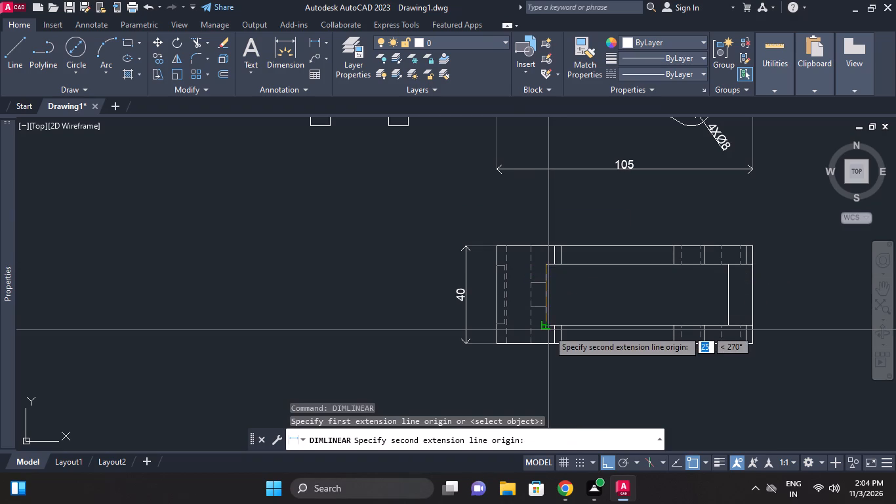
{"action": "left_click", "coordinate": [548, 327]}
{"action": "left_click", "coordinate": [482, 310]}
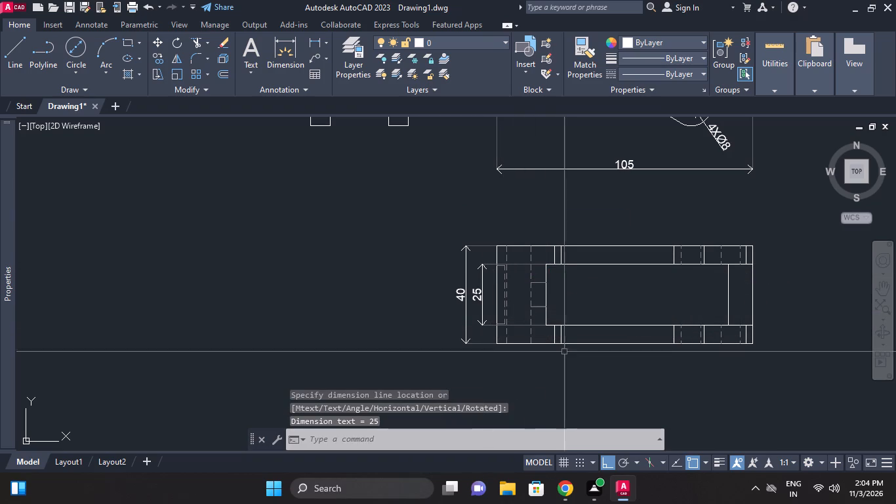
Add a horizontal linear dimension below the bottom view, from the inner opening's lower-left corner to the bracket's right edge.
{"action": "middle_click_drag", "start_coordinate": [567, 343], "coordinate": [558, 295]}
{"action": "right_click", "coordinate": [617, 340]}
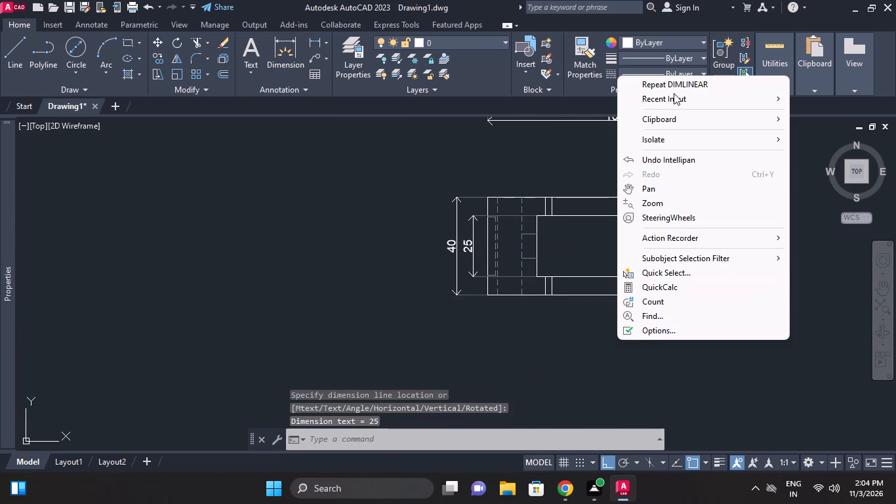
{"action": "left_click", "coordinate": [674, 93]}
{"action": "left_click", "coordinate": [686, 87]}
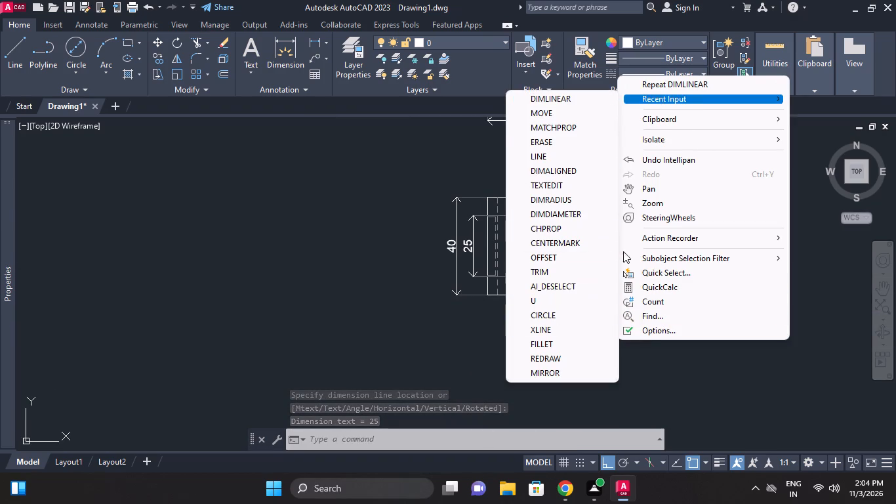
{"action": "left_click", "coordinate": [575, 103]}
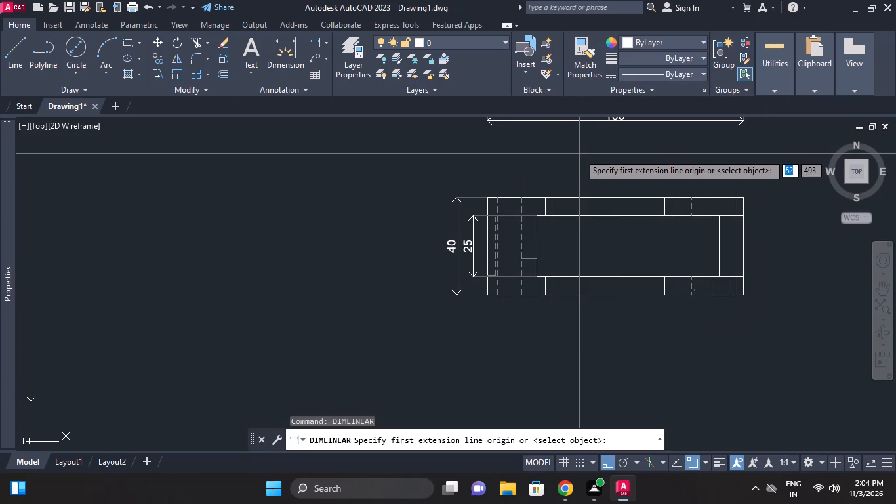
{"action": "scroll", "coordinate": [565, 272], "scroll_direction": "up", "scroll_amount": 2}
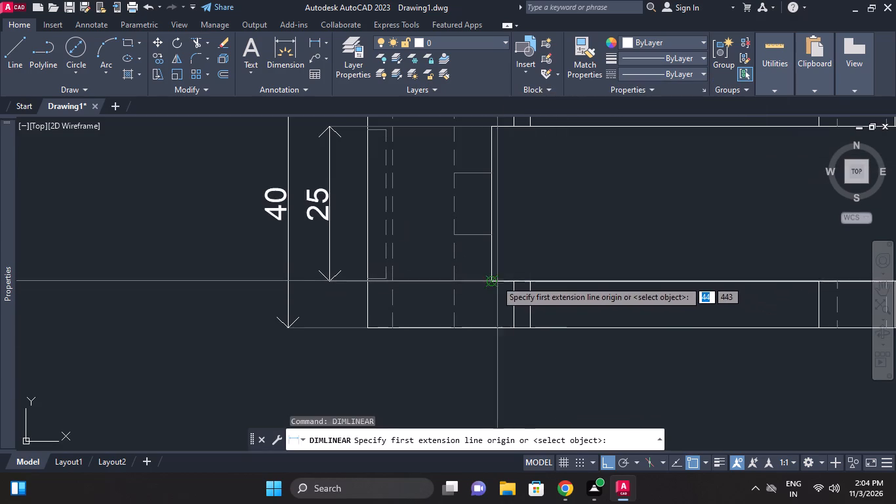
{"action": "left_click", "coordinate": [489, 280]}
{"action": "middle_click_drag", "start_coordinate": [558, 324], "coordinate": [409, 302]}
{"action": "middle_click_drag", "start_coordinate": [760, 280], "coordinate": [596, 275]}
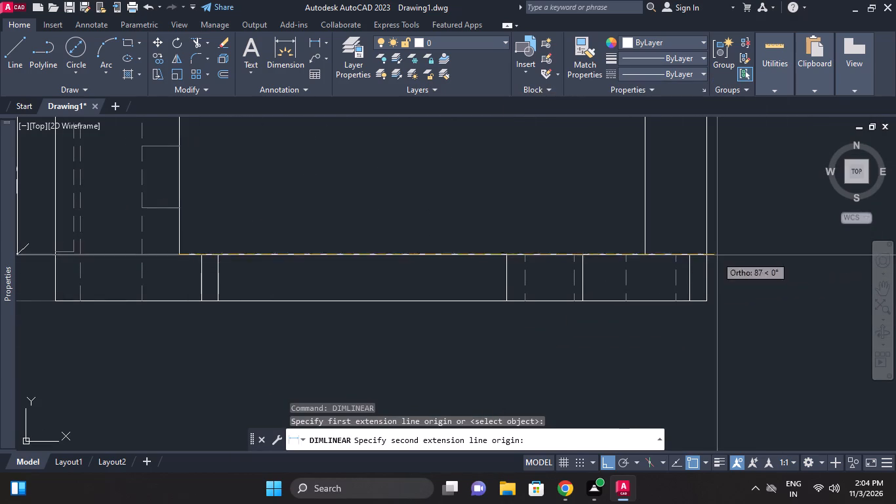
{"action": "left_click", "coordinate": [705, 256]}
{"action": "scroll", "coordinate": [666, 335], "scroll_direction": "down", "scroll_amount": 1}
{"action": "middle_click_drag", "start_coordinate": [666, 335], "coordinate": [665, 288]}
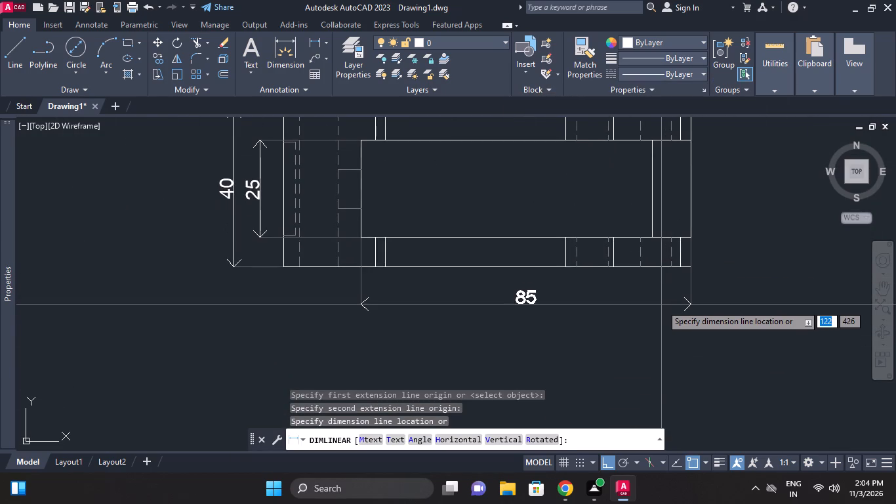
{"action": "left_click", "coordinate": [661, 303]}
Move the bottom view together with its three dimensions straight up, closer to the overall width dimension above it.
{"action": "scroll", "coordinate": [723, 244], "scroll_direction": "down", "scroll_amount": 2}
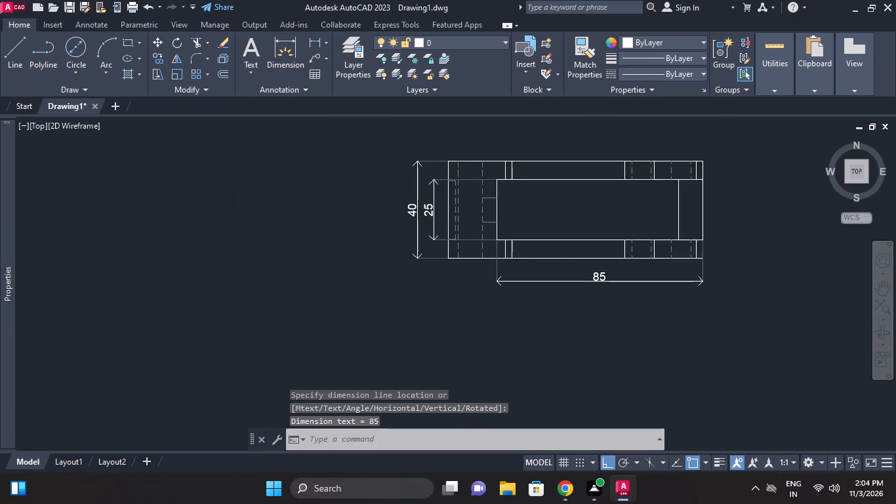
{"action": "middle_click_drag", "start_coordinate": [724, 243], "coordinate": [640, 282]}
{"action": "middle_click_drag", "start_coordinate": [639, 232], "coordinate": [638, 273]}
{"action": "left_click", "coordinate": [659, 383]}
{"action": "left_click", "coordinate": [354, 249]}
{"action": "right_click", "coordinate": [353, 249]}
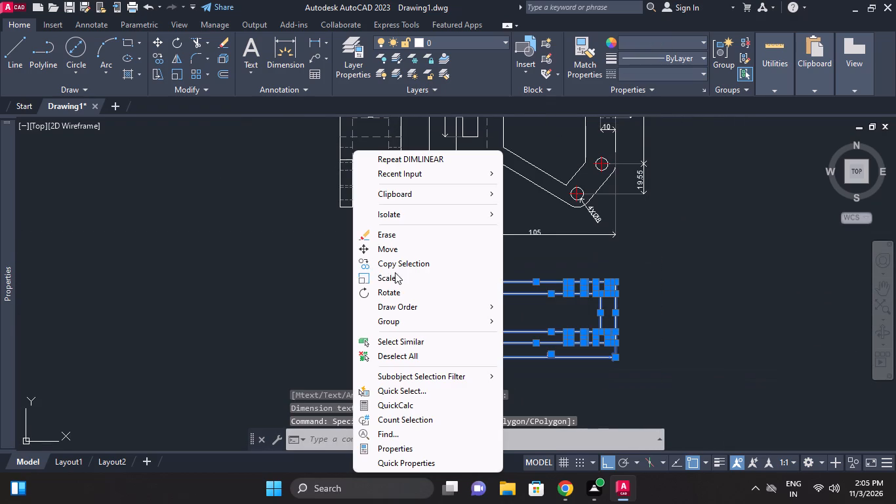
{"action": "left_click", "coordinate": [402, 252]}
{"action": "left_click", "coordinate": [710, 345]}
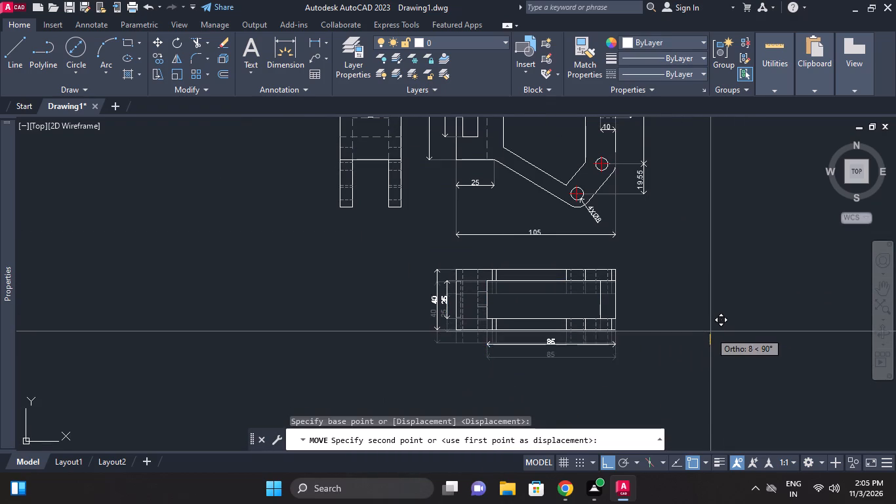
{"action": "left_click", "coordinate": [709, 323]}
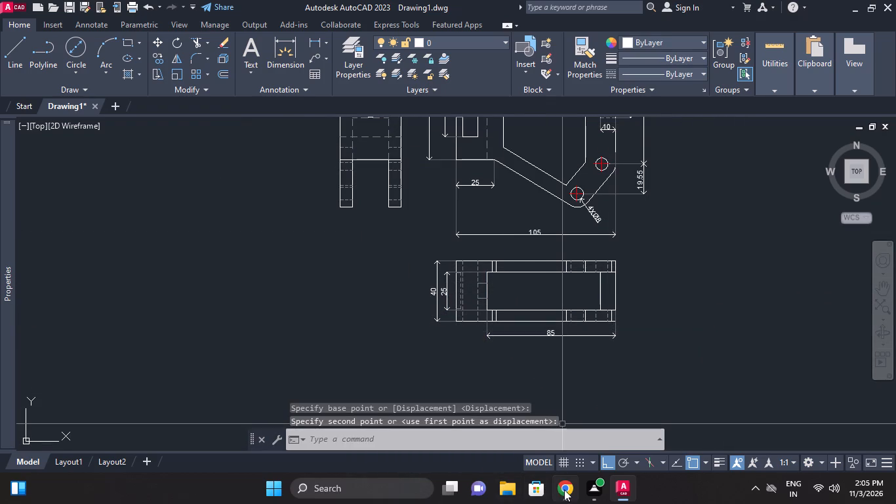
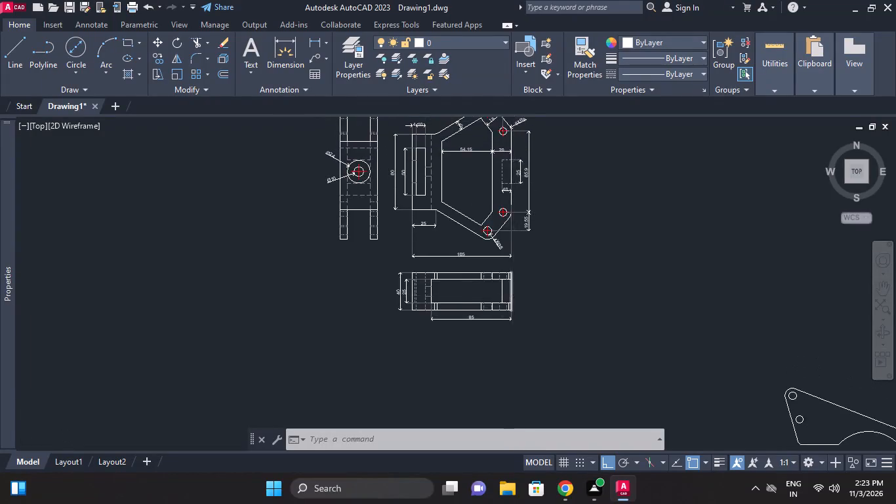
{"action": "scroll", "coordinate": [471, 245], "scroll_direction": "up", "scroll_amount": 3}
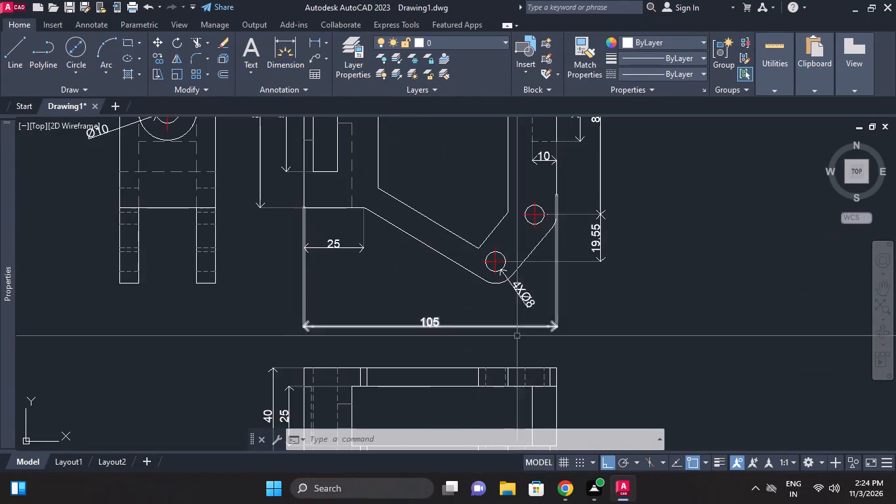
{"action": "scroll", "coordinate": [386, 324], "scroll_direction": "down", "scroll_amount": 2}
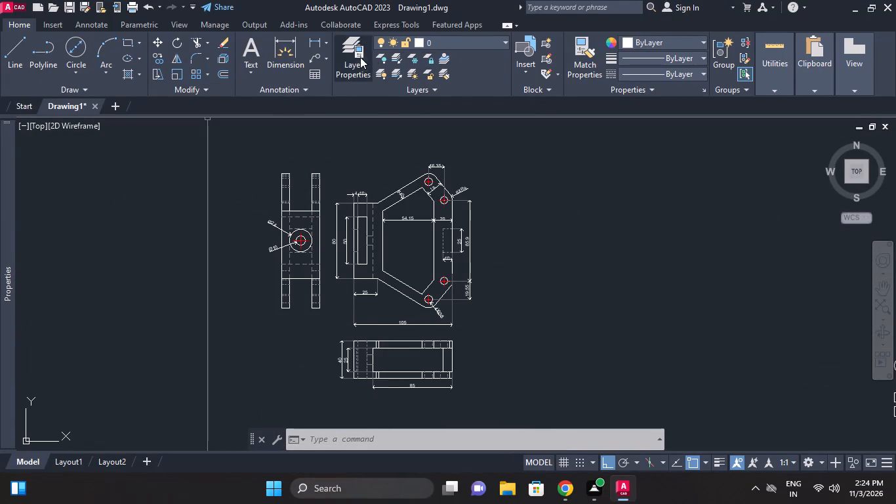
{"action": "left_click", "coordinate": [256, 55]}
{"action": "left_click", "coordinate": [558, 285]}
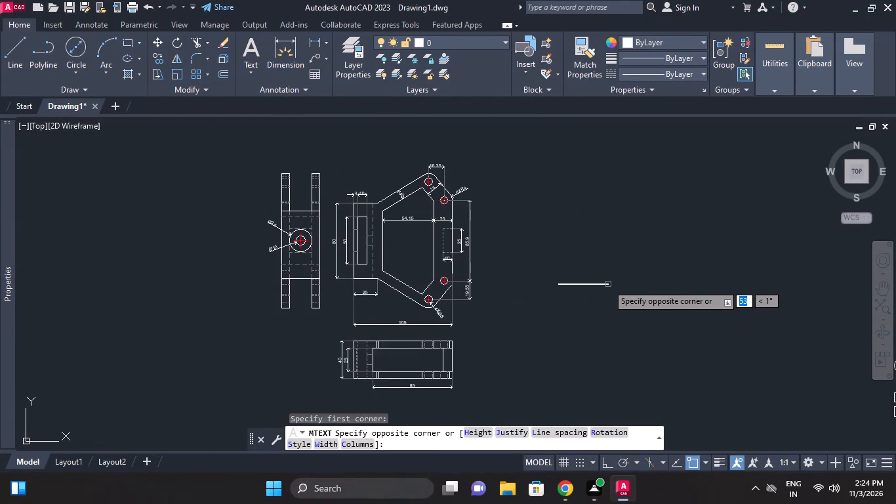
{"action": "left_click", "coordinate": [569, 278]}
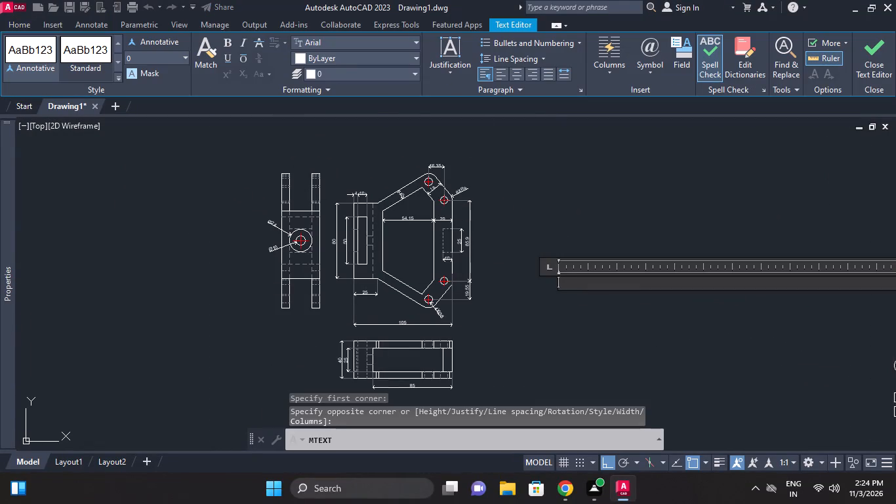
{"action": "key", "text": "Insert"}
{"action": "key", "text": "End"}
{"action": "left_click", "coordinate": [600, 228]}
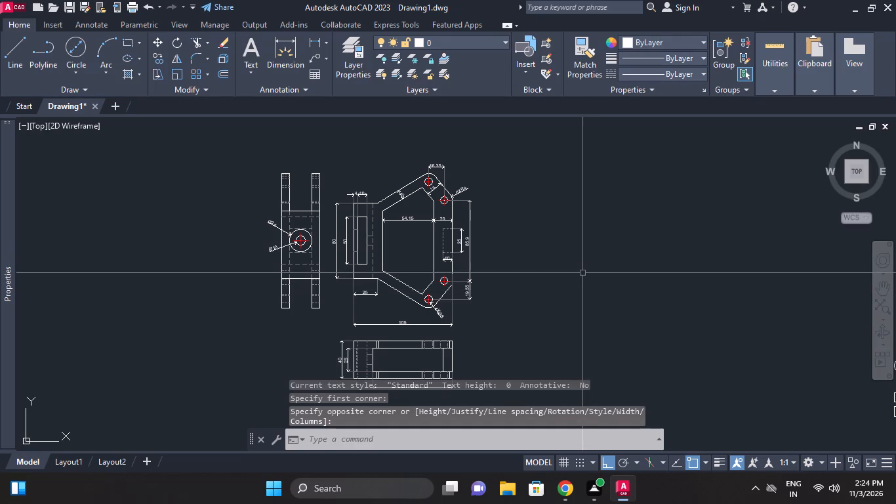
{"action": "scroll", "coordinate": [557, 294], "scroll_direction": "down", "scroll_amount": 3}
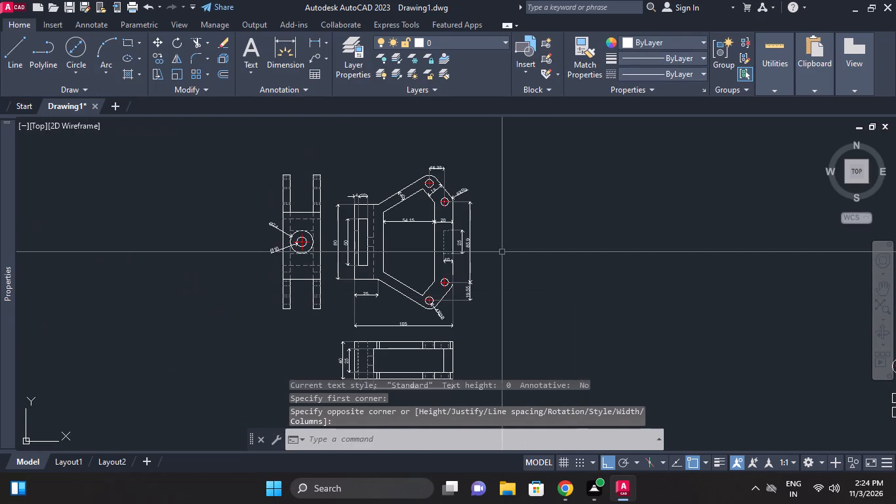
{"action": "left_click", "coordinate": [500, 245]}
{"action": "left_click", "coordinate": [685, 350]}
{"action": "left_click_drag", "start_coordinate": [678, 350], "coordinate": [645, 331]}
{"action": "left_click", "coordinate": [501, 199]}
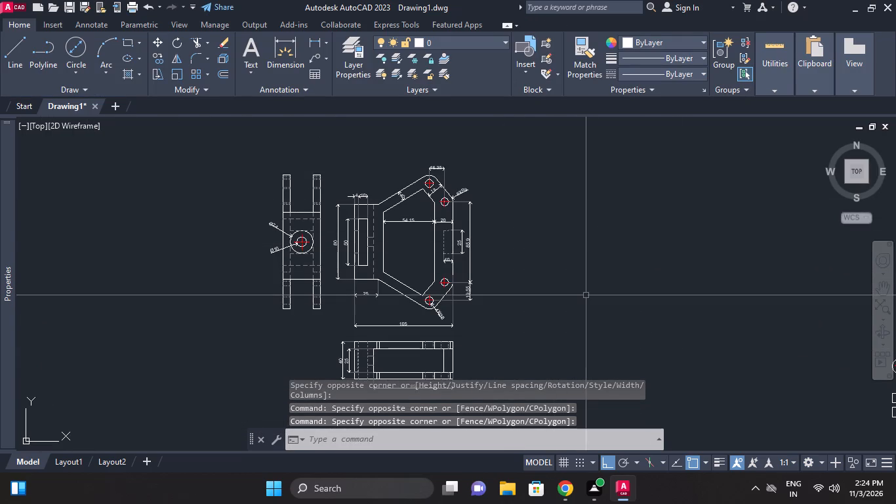
Place a multiline text reading 01 in the empty space to the right of the frame bracket's front view.
{"action": "left_click", "coordinate": [258, 60]}
{"action": "left_click", "coordinate": [566, 272]}
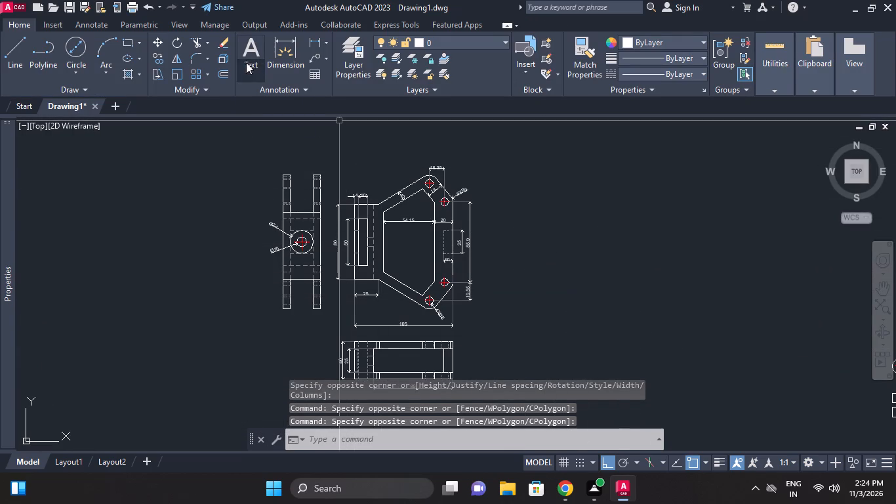
{"action": "left_click", "coordinate": [247, 45]}
{"action": "left_click", "coordinate": [637, 243]}
{"action": "left_click", "coordinate": [692, 274]}
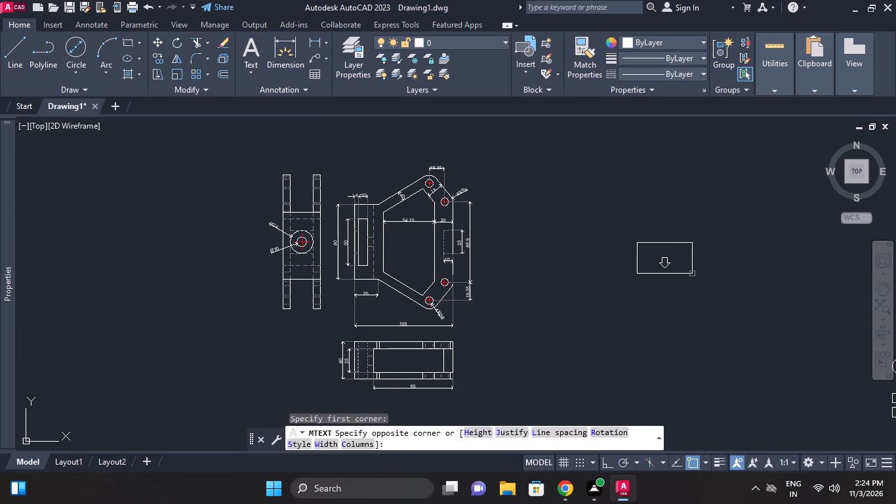
{"action": "type", "text": "01"}
{"action": "left_click", "coordinate": [662, 300]}
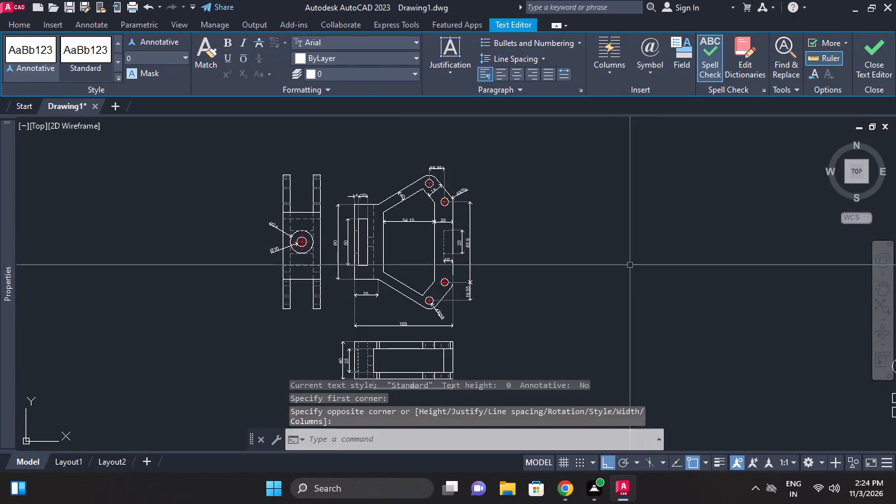
Set the 01 text's linetype scale to 8 and its text height to 8.
{"action": "scroll", "coordinate": [630, 241], "scroll_direction": "up", "scroll_amount": 2}
{"action": "left_click", "coordinate": [612, 217]}
{"action": "left_click", "coordinate": [729, 303]}
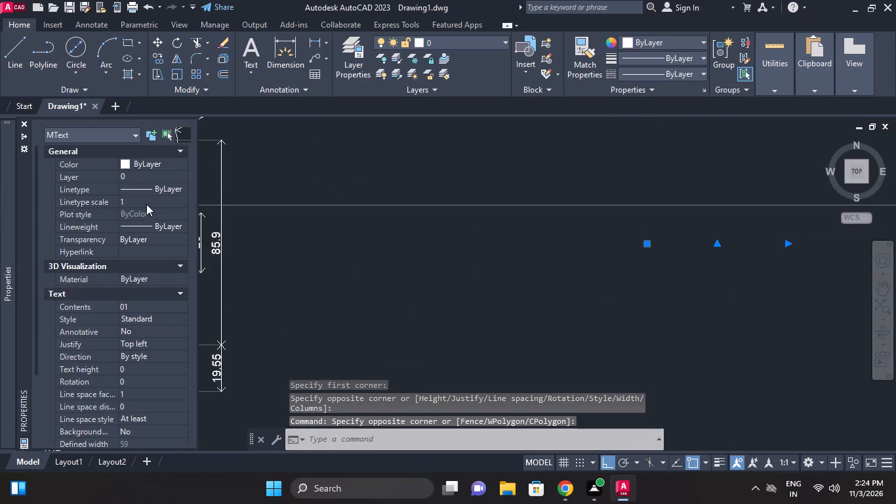
{"action": "left_click", "coordinate": [146, 204]}
{"action": "key", "text": "8"}
{"action": "key", "text": "Return"}
{"action": "scroll", "coordinate": [455, 246], "scroll_direction": "down", "scroll_amount": 2}
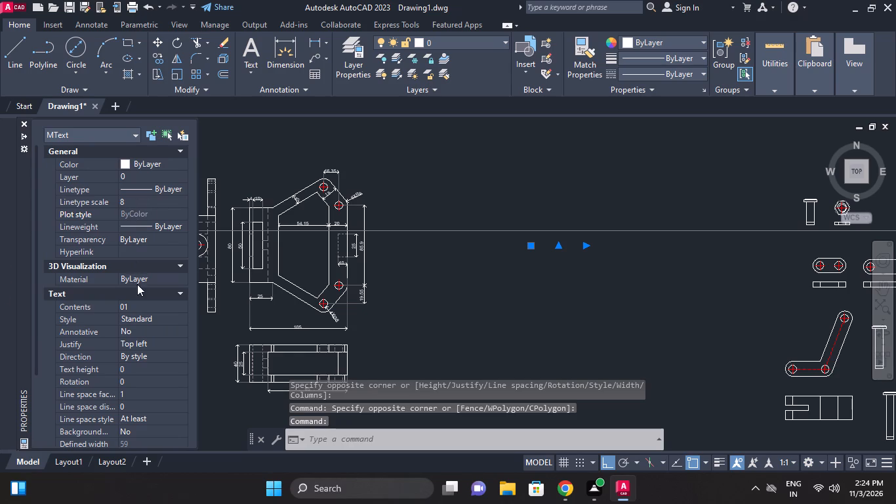
{"action": "left_click", "coordinate": [134, 367]}
{"action": "key", "text": "8"}
{"action": "key", "text": "Return"}
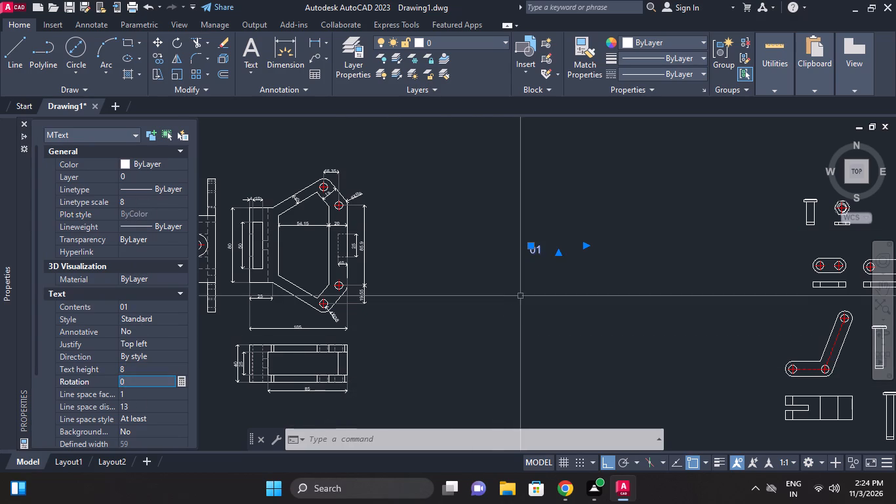
Draw a circle around the 01 text, centred on the middle of the number.
{"action": "middle_click_drag", "start_coordinate": [549, 288], "coordinate": [701, 289]}
{"action": "scroll", "coordinate": [677, 281], "scroll_direction": "up", "scroll_amount": 1}
{"action": "key", "text": "Escape"}
{"action": "left_click", "coordinate": [720, 264]}
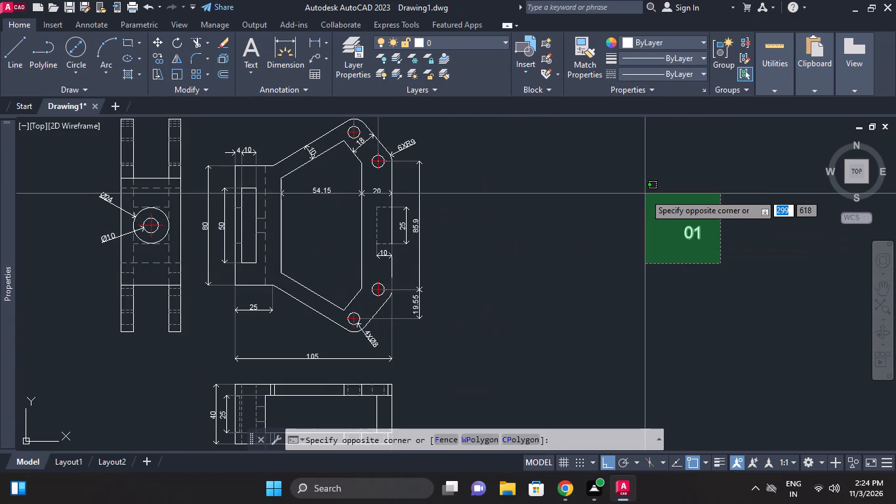
{"action": "key", "text": "Escape"}
{"action": "key", "text": "c"}
{"action": "key", "text": "space"}
{"action": "scroll", "coordinate": [695, 239], "scroll_direction": "up", "scroll_amount": 1}
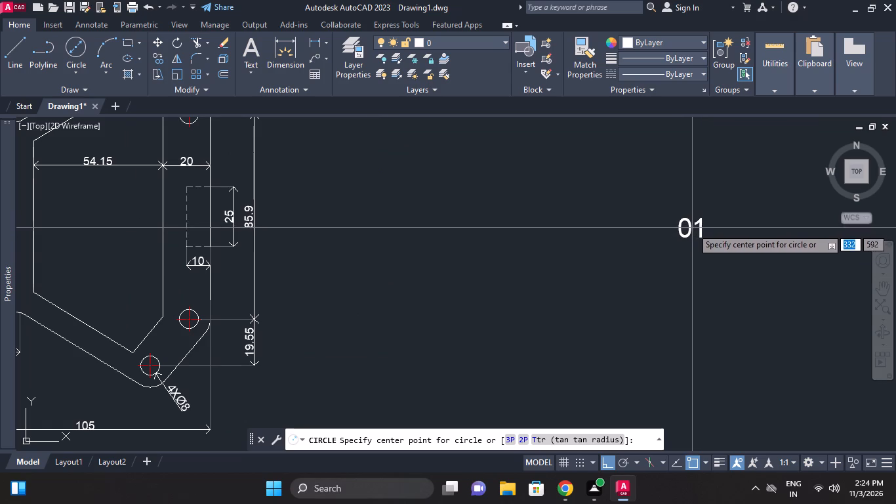
{"action": "left_click", "coordinate": [692, 228]}
{"action": "left_click", "coordinate": [704, 249]}
Enlarge the circle around the 01 text to a radius of about 10.
{"action": "scroll", "coordinate": [699, 242], "scroll_direction": "up", "scroll_amount": 2}
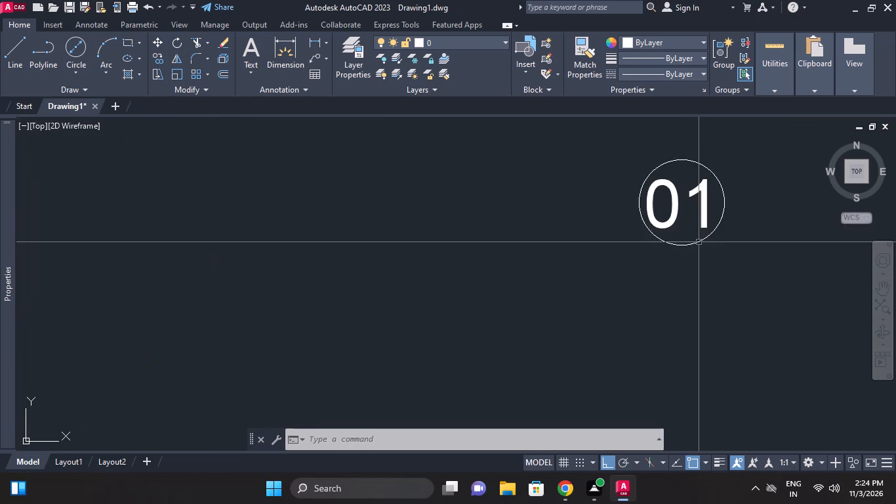
{"action": "left_click", "coordinate": [703, 242]}
{"action": "left_click", "coordinate": [640, 203]}
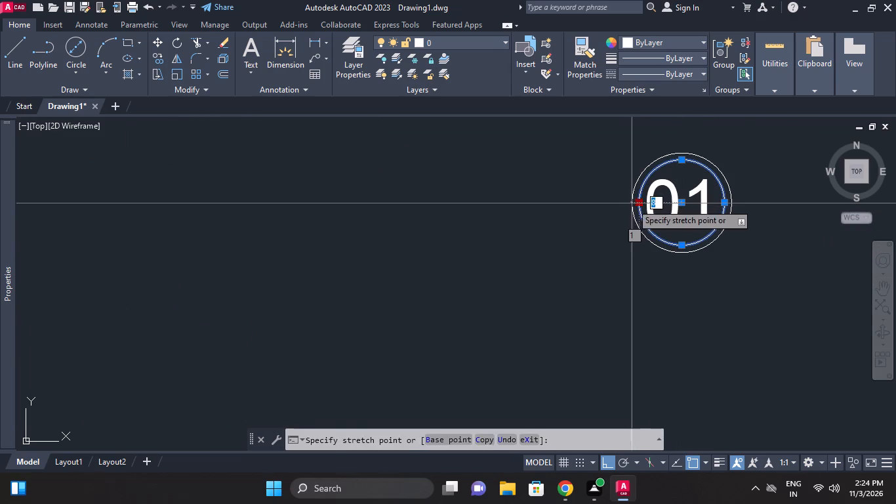
{"action": "left_click", "coordinate": [632, 203]}
{"action": "left_click", "coordinate": [683, 152]}
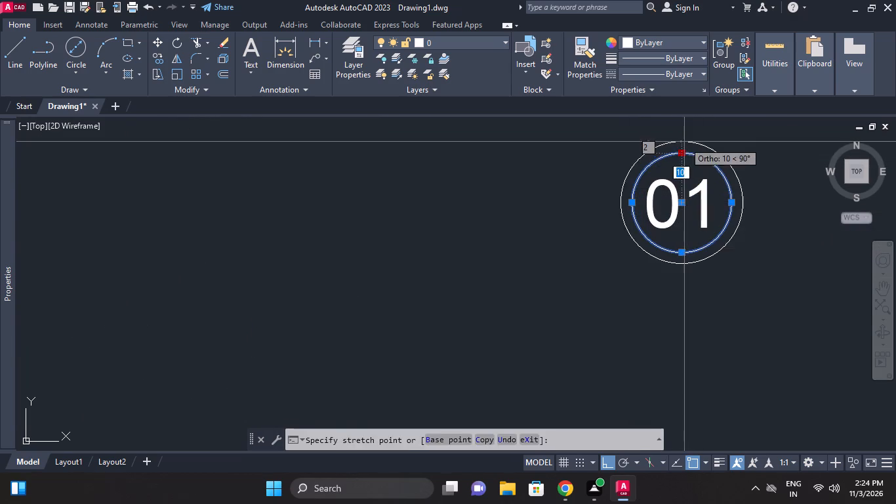
{"action": "left_click", "coordinate": [684, 142]}
{"action": "key", "text": "Escape"}
Move the 01 text slightly so that it sits centred inside its circle.
{"action": "left_click", "coordinate": [703, 188]}
{"action": "middle_click_drag", "start_coordinate": [708, 195], "coordinate": [705, 213]}
{"action": "key", "text": "m"}
{"action": "key", "text": "space"}
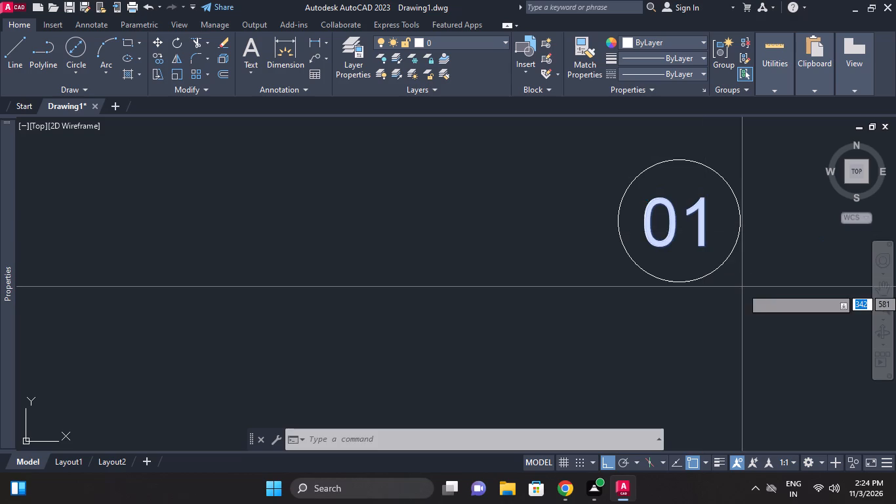
{"action": "left_click", "coordinate": [743, 287]}
{"action": "left_click", "coordinate": [745, 285]}
Move the circled 01 label, with ortho off, into the space below the bracket's side view and beside its bottom view.
{"action": "scroll", "coordinate": [731, 256], "scroll_direction": "down", "scroll_amount": 2}
{"action": "left_click", "coordinate": [748, 296]}
{"action": "left_click", "coordinate": [640, 177]}
{"action": "right_click", "coordinate": [640, 177]}
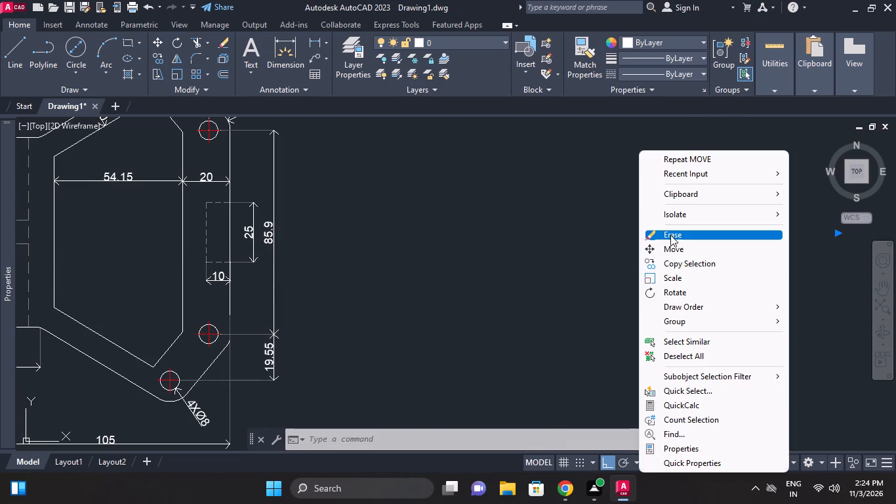
{"action": "left_click", "coordinate": [675, 245]}
{"action": "left_click", "coordinate": [697, 280]}
{"action": "middle_click_drag", "start_coordinate": [677, 282], "coordinate": [768, 211]}
{"action": "scroll", "coordinate": [707, 231], "scroll_direction": "down", "scroll_amount": 1}
{"action": "middle_click_drag", "start_coordinate": [672, 253], "coordinate": [664, 266]}
{"action": "scroll", "coordinate": [662, 264], "scroll_direction": "down", "scroll_amount": 1}
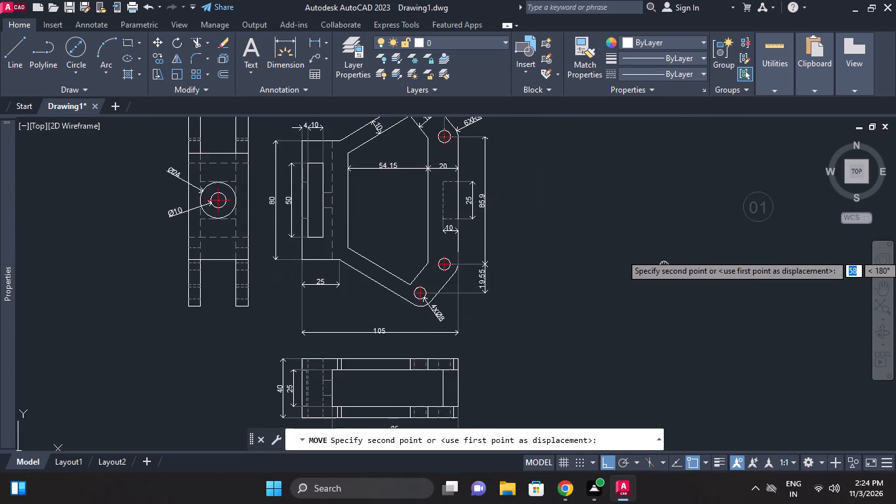
{"action": "scroll", "coordinate": [664, 266], "scroll_direction": "down", "scroll_amount": 1}
{"action": "middle_click_drag", "start_coordinate": [664, 266], "coordinate": [677, 264]}
{"action": "middle_click_drag", "start_coordinate": [514, 333], "coordinate": [607, 276]}
{"action": "key", "text": "F8"}
{"action": "middle_click_drag", "start_coordinate": [492, 325], "coordinate": [502, 314]}
{"action": "middle_click_drag", "start_coordinate": [392, 318], "coordinate": [422, 278]}
{"action": "left_click", "coordinate": [381, 259]}
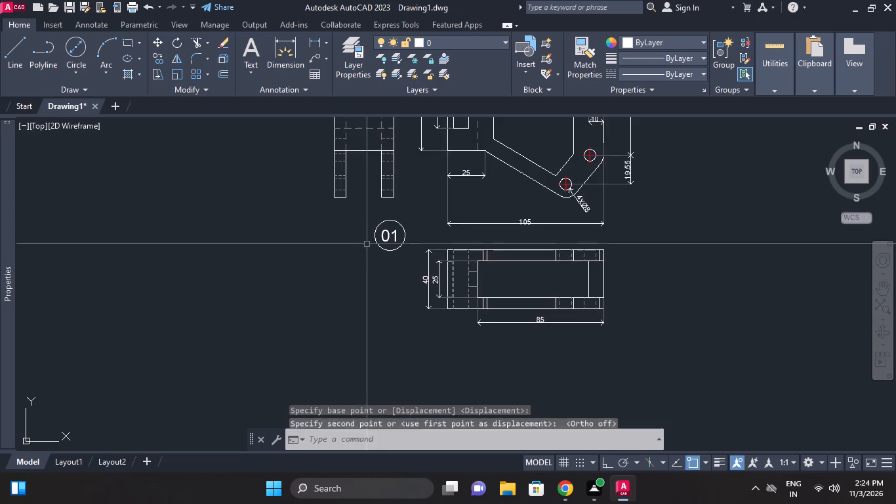
Move the small headed pin beside the hexagonal nut to the open space right of the frame bracket's front view.
{"action": "scroll", "coordinate": [447, 236], "scroll_direction": "down", "scroll_amount": 2}
{"action": "middle_click_drag", "start_coordinate": [447, 236], "coordinate": [456, 243]}
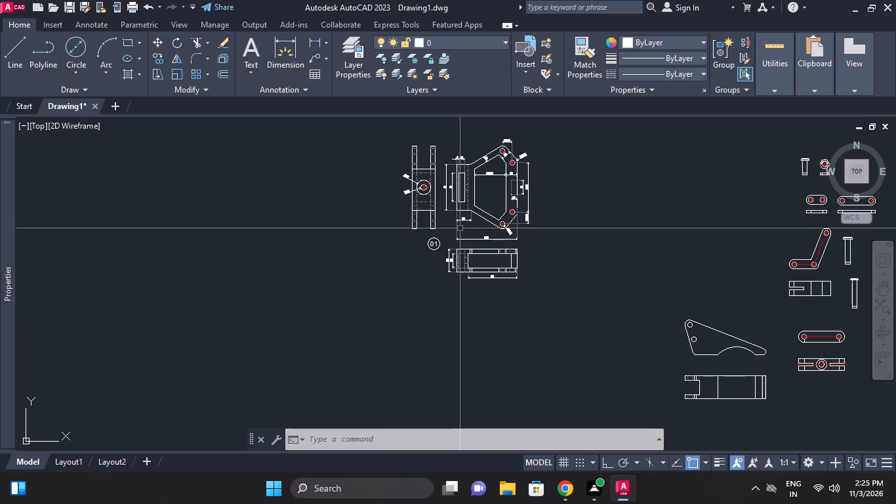
{"action": "scroll", "coordinate": [737, 284], "scroll_direction": "down", "scroll_amount": 1}
{"action": "middle_click_drag", "start_coordinate": [732, 284], "coordinate": [680, 273]}
{"action": "scroll", "coordinate": [748, 192], "scroll_direction": "up", "scroll_amount": 4}
{"action": "left_click", "coordinate": [664, 171]}
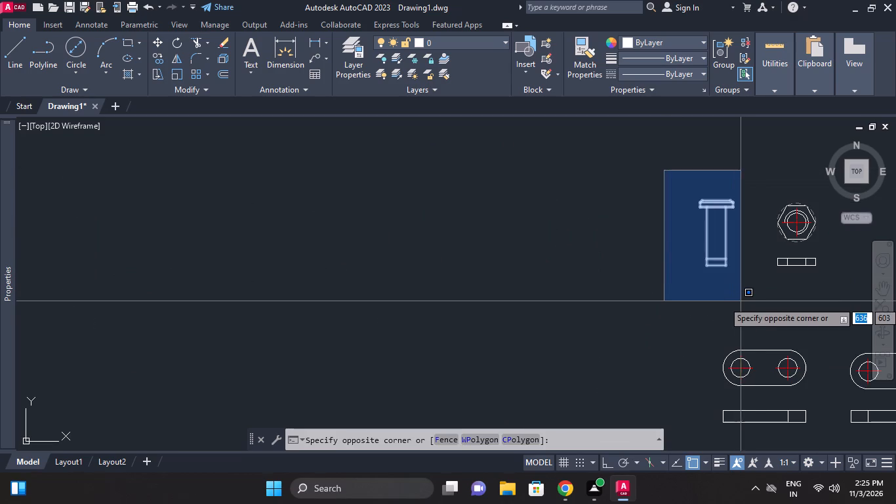
{"action": "left_click", "coordinate": [756, 306]}
{"action": "key", "text": "m"}
{"action": "key", "text": "space"}
{"action": "left_click", "coordinate": [699, 272]}
{"action": "middle_click_drag", "start_coordinate": [471, 287], "coordinate": [813, 258]}
{"action": "scroll", "coordinate": [472, 287], "scroll_direction": "down", "scroll_amount": 1}
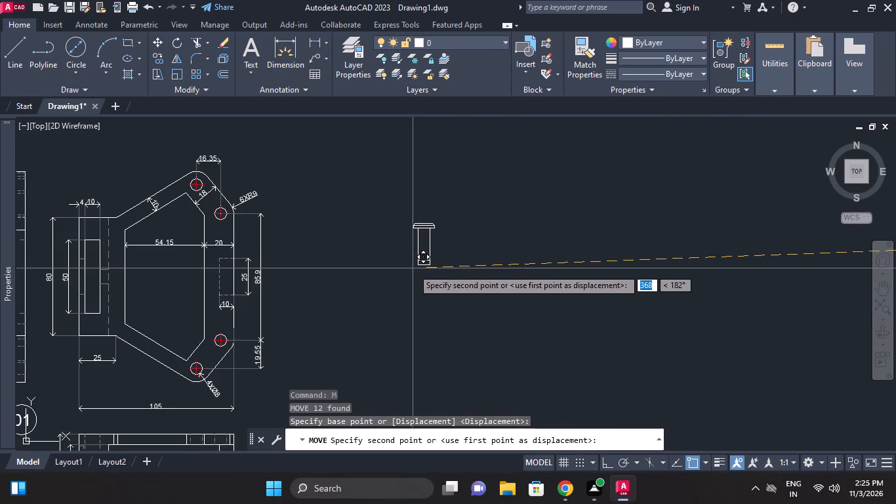
{"action": "left_click", "coordinate": [413, 268]}
Add a horizontal linear dimension for the pin head's width, placed above the head.
{"action": "scroll", "coordinate": [401, 228], "scroll_direction": "up", "scroll_amount": 1}
{"action": "middle_click_drag", "start_coordinate": [401, 228], "coordinate": [453, 242]}
{"action": "scroll", "coordinate": [487, 241], "scroll_direction": "up", "scroll_amount": 2}
{"action": "middle_click_drag", "start_coordinate": [491, 243], "coordinate": [498, 254]}
{"action": "key", "text": "Escape"}
{"action": "key", "text": "d"}
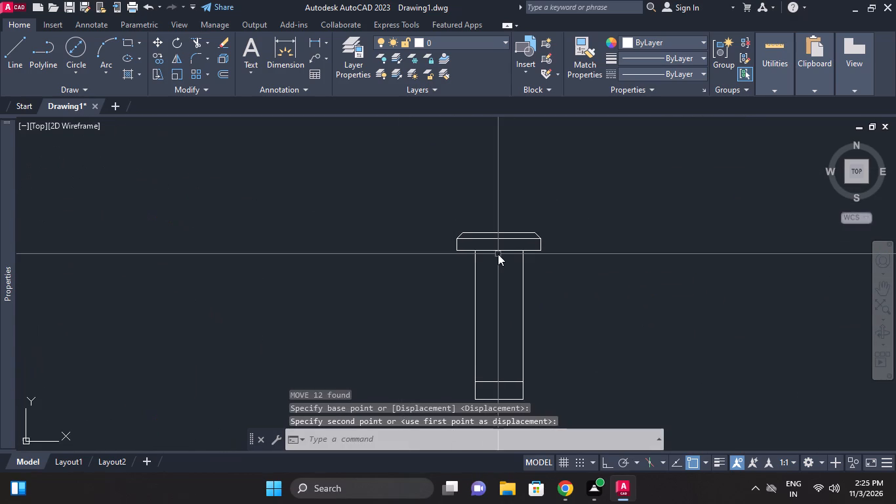
{"action": "type", "text": "li"}
{"action": "key", "text": "space"}
{"action": "key", "text": "space"}
{"action": "left_click", "coordinate": [482, 239]}
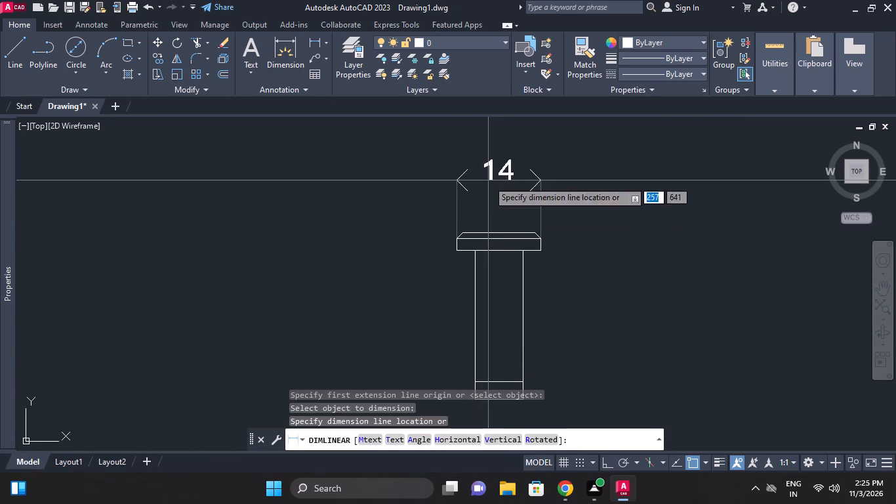
{"action": "left_click", "coordinate": [504, 190]}
Add a diameter symbol in front of the pin head's width dimension text.
{"action": "double_click", "coordinate": [500, 176]}
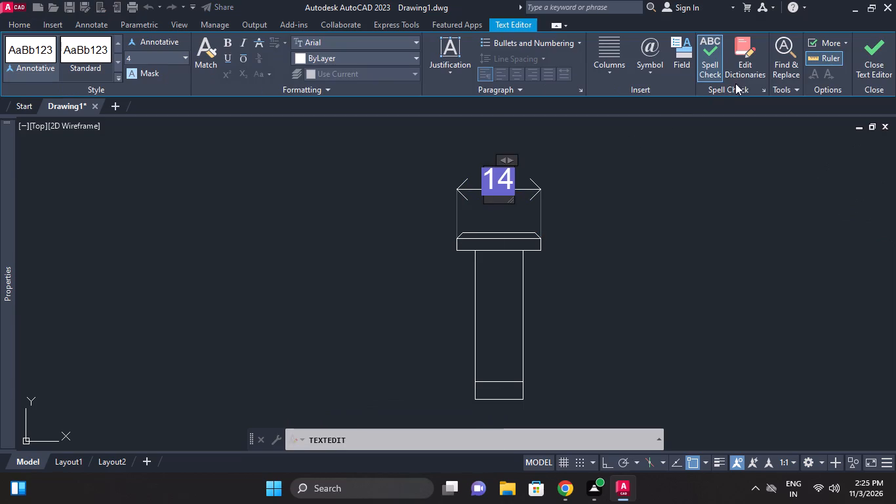
{"action": "left_click", "coordinate": [652, 67]}
{"action": "left_click", "coordinate": [672, 130]}
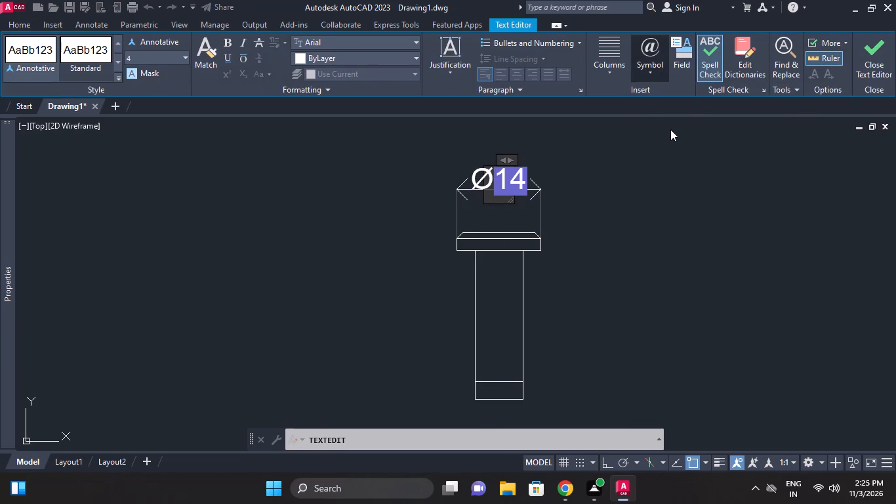
{"action": "left_click", "coordinate": [628, 165]}
{"action": "middle_click", "coordinate": [594, 188]}
{"action": "key", "text": "Escape"}
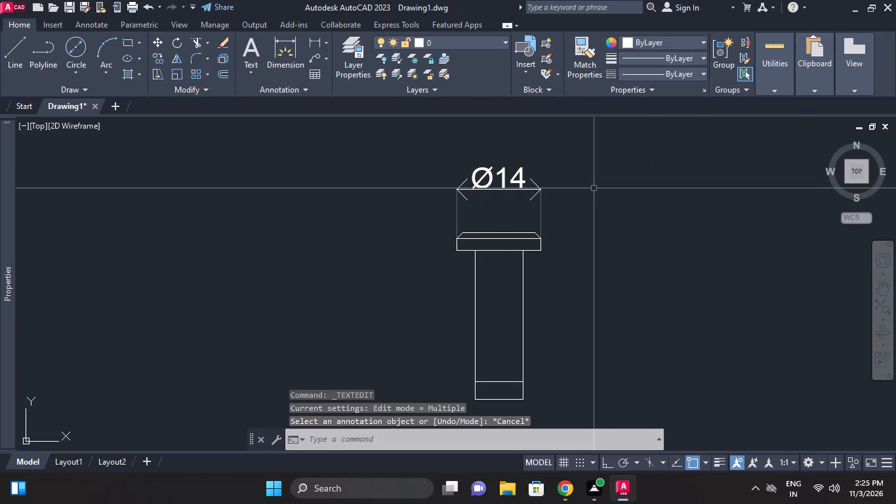
Add a vertical linear dimension for the pin head's full height, placed to the left of the head.
{"action": "type", "text": "dli"}
{"action": "key", "text": "space"}
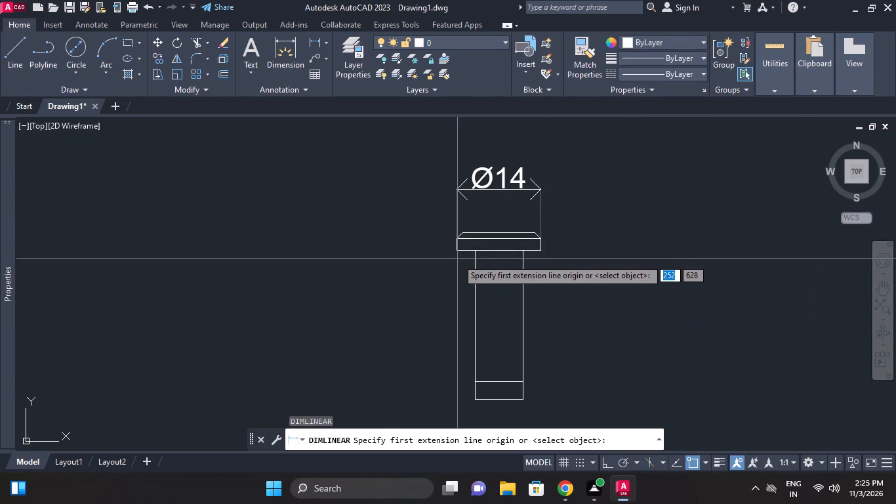
{"action": "left_click", "coordinate": [456, 249]}
{"action": "left_click", "coordinate": [462, 230]}
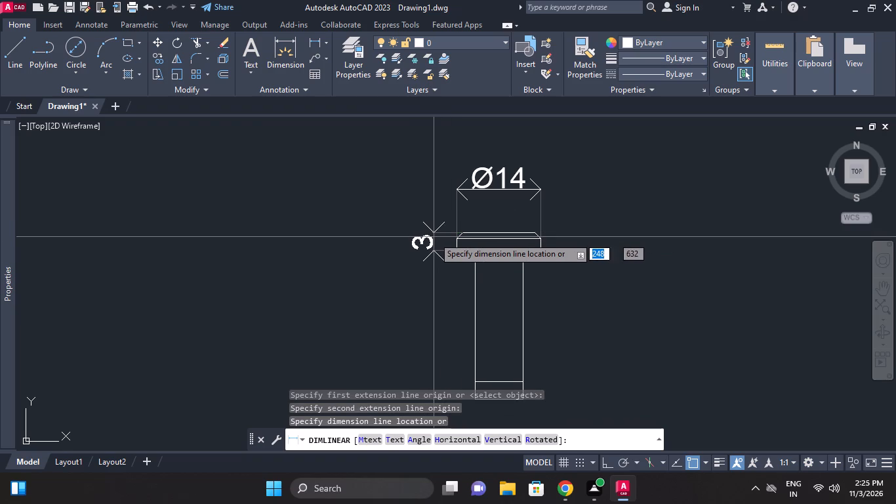
{"action": "left_click", "coordinate": [434, 237]}
Add a vertical linear dimension for the short end section of the pin's shank, aligned with the head height dimension.
{"action": "middle_click_drag", "start_coordinate": [517, 267], "coordinate": [520, 208]}
{"action": "scroll", "coordinate": [522, 205], "scroll_direction": "up", "scroll_amount": 1}
{"action": "key", "text": "space"}
{"action": "middle_click_drag", "start_coordinate": [494, 318], "coordinate": [504, 226]}
{"action": "scroll", "coordinate": [497, 289], "scroll_direction": "down", "scroll_amount": 1}
{"action": "left_click", "coordinate": [479, 293]}
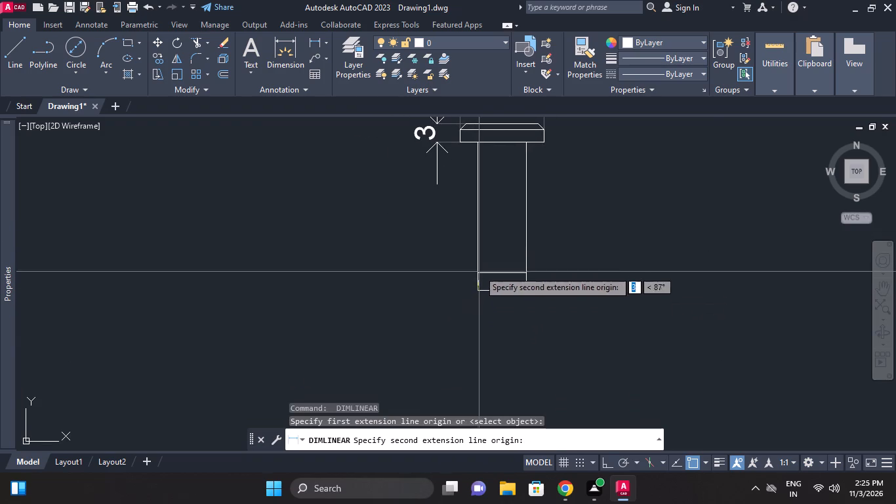
{"action": "left_click", "coordinate": [478, 270]}
{"action": "left_click", "coordinate": [436, 189]}
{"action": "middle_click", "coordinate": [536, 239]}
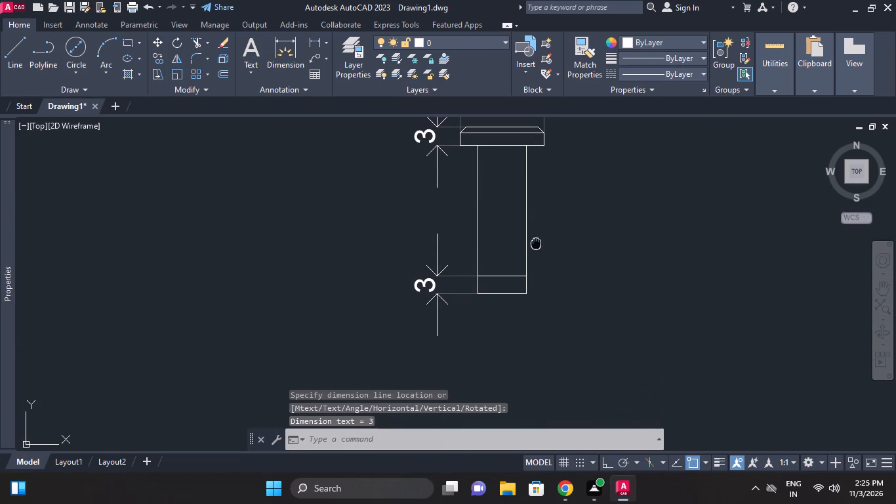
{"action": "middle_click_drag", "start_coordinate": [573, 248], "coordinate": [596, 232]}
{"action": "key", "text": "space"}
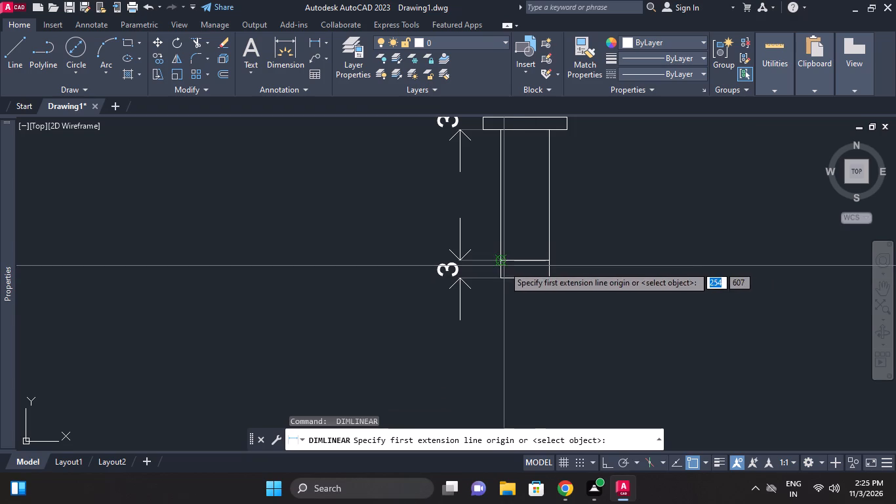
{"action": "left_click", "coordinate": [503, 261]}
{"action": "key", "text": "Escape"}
Add a horizontal linear dimension for the pin shank's width, placed below the shank's end.
{"action": "key", "text": "space"}
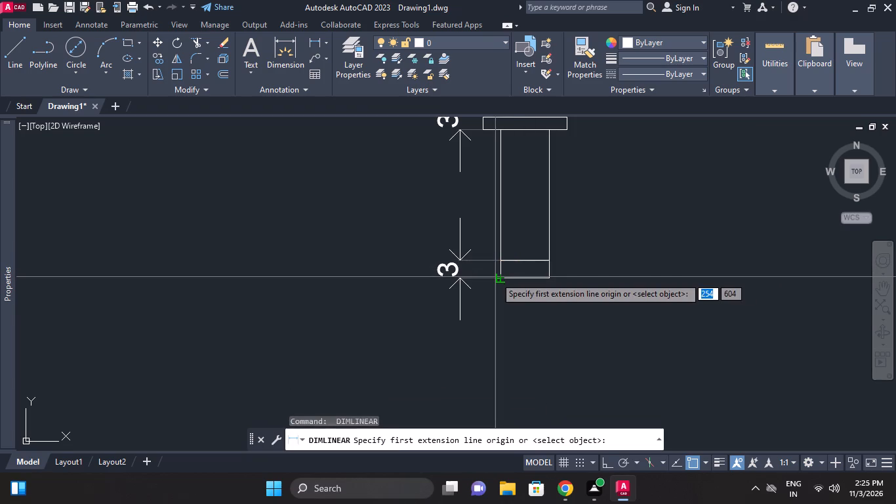
{"action": "left_click", "coordinate": [498, 277]}
{"action": "left_click", "coordinate": [548, 277]}
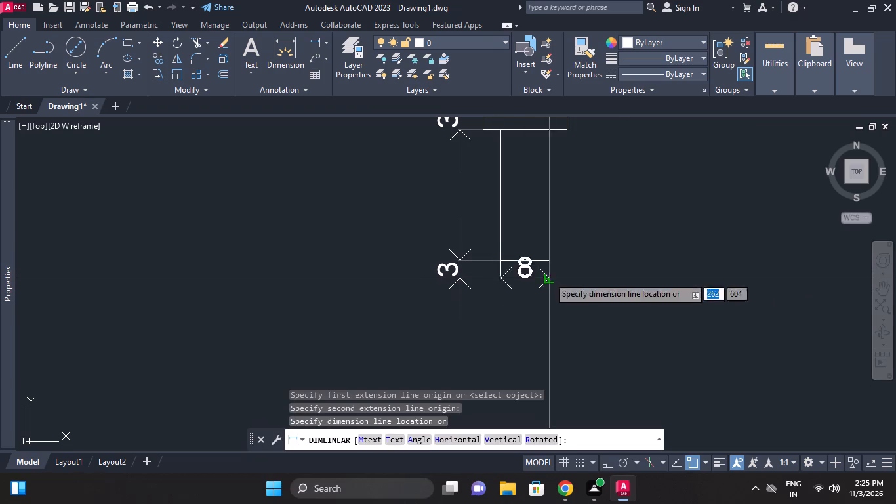
{"action": "left_click", "coordinate": [535, 318]}
Add a vertical linear dimension for the pin shank's full length from its long edge, placed to the right of the shank.
{"action": "key", "text": "space"}
{"action": "key", "text": "space"}
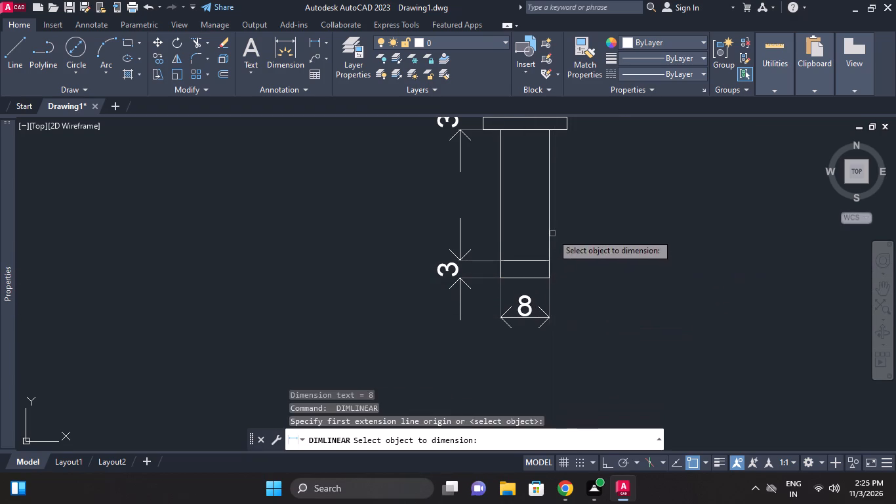
{"action": "left_click", "coordinate": [552, 232]}
{"action": "left_click", "coordinate": [550, 203]}
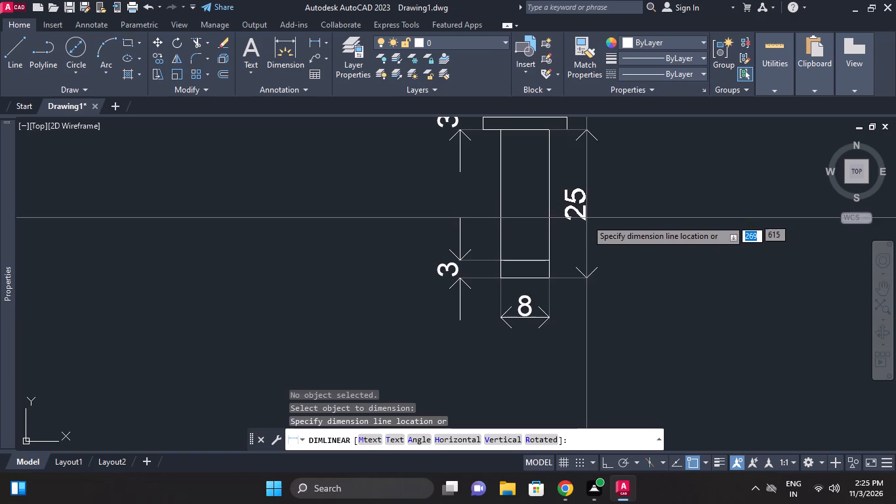
{"action": "left_click", "coordinate": [592, 222]}
Move the upper extension line origin of the shank length dimension to the lower-right corner of the pin head.
{"action": "middle_click_drag", "start_coordinate": [590, 138], "coordinate": [603, 227]}
{"action": "scroll", "coordinate": [603, 227], "scroll_direction": "up", "scroll_amount": 1}
{"action": "left_click", "coordinate": [609, 229]}
{"action": "left_click", "coordinate": [596, 207]}
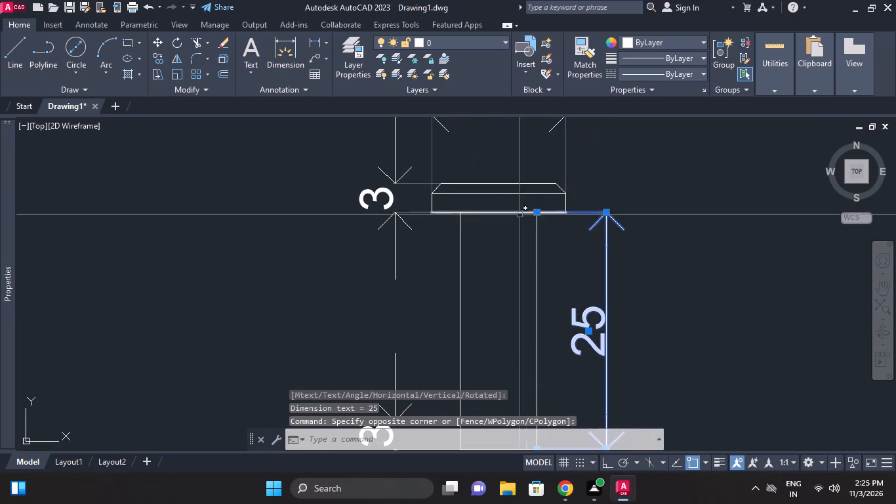
{"action": "left_click", "coordinate": [537, 213]}
{"action": "left_click", "coordinate": [567, 213]}
{"action": "middle_click_drag", "start_coordinate": [615, 230], "coordinate": [621, 224]}
{"action": "scroll", "coordinate": [615, 230], "scroll_direction": "down", "scroll_amount": 1}
{"action": "key", "text": "Escape"}
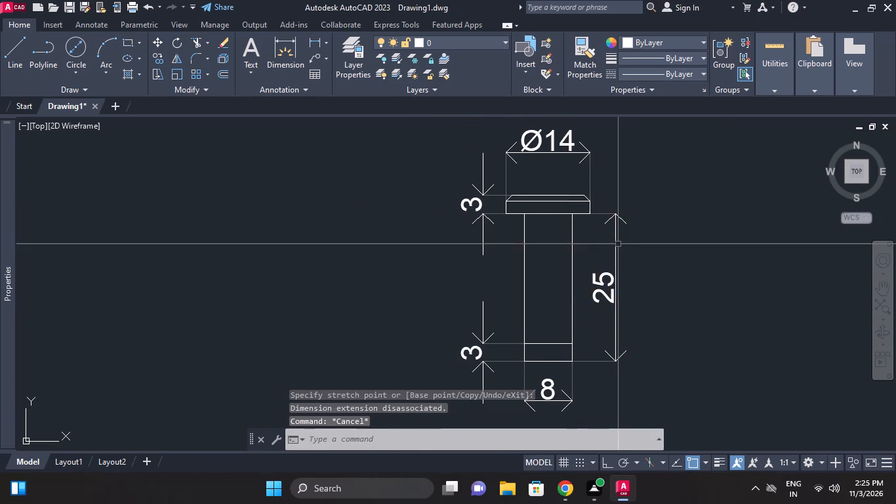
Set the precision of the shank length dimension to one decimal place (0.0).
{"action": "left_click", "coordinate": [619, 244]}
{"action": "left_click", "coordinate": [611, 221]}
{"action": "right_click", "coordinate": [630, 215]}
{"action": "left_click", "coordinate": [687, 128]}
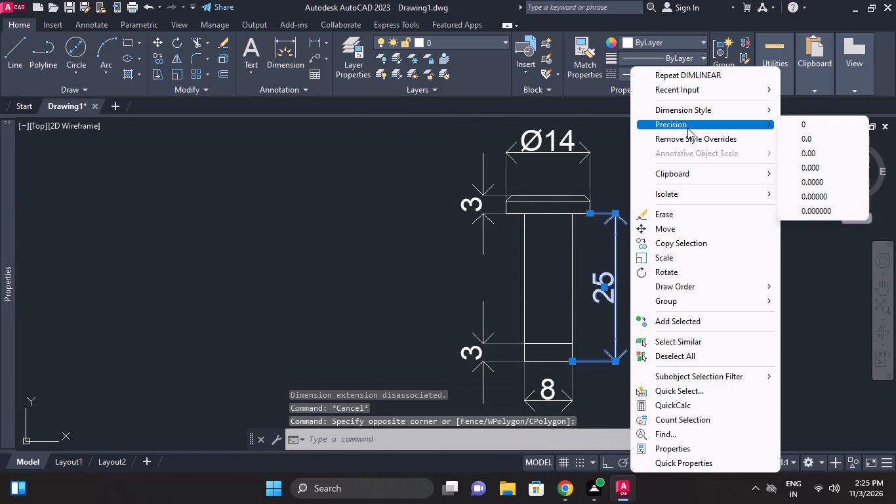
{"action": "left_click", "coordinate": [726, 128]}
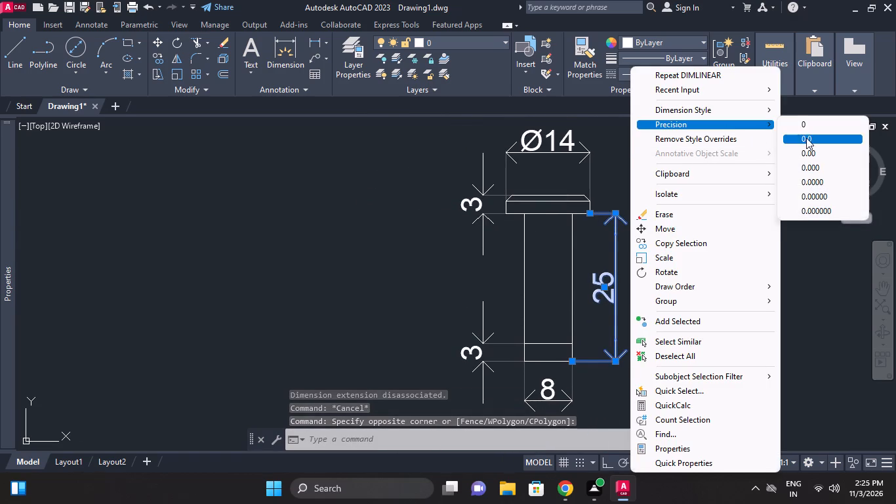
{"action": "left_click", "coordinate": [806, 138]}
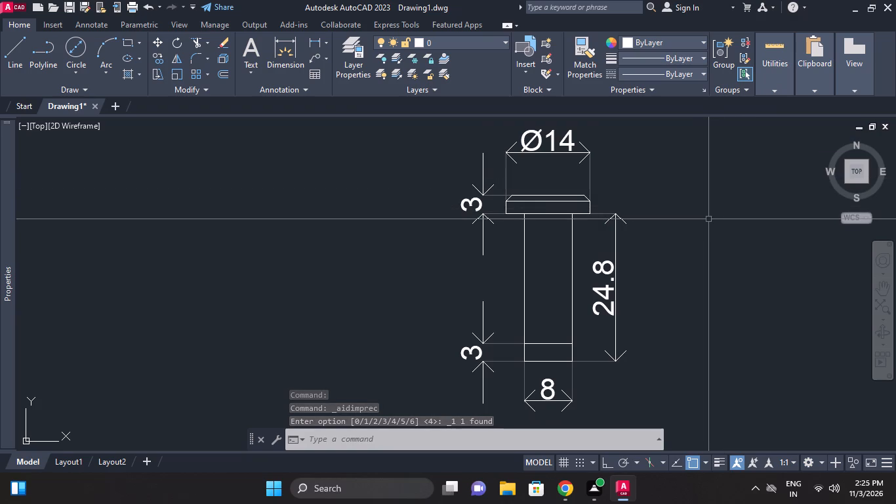
Set the precision of the shank length dimension to two decimal places (0.00).
{"action": "left_click", "coordinate": [614, 259]}
{"action": "right_click", "coordinate": [611, 247]}
{"action": "left_click", "coordinate": [662, 119]}
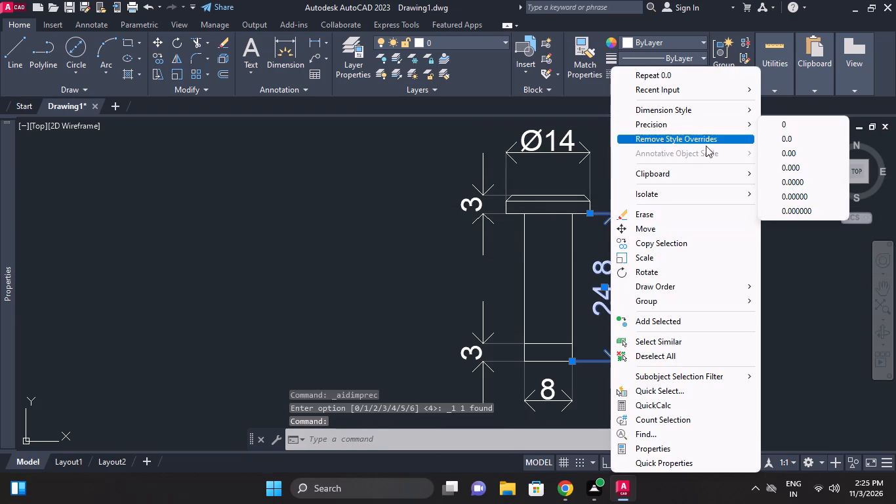
{"action": "left_click", "coordinate": [796, 155]}
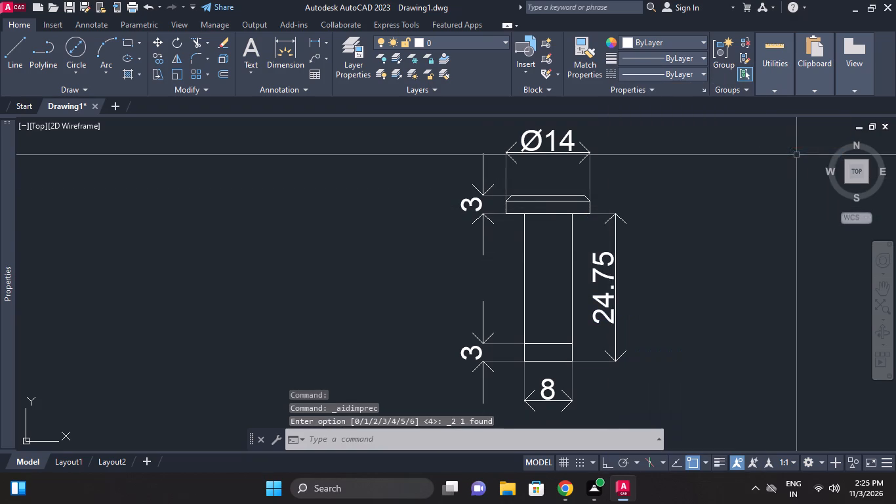
{"action": "left_click", "coordinate": [776, 293]}
{"action": "key", "text": "Escape"}
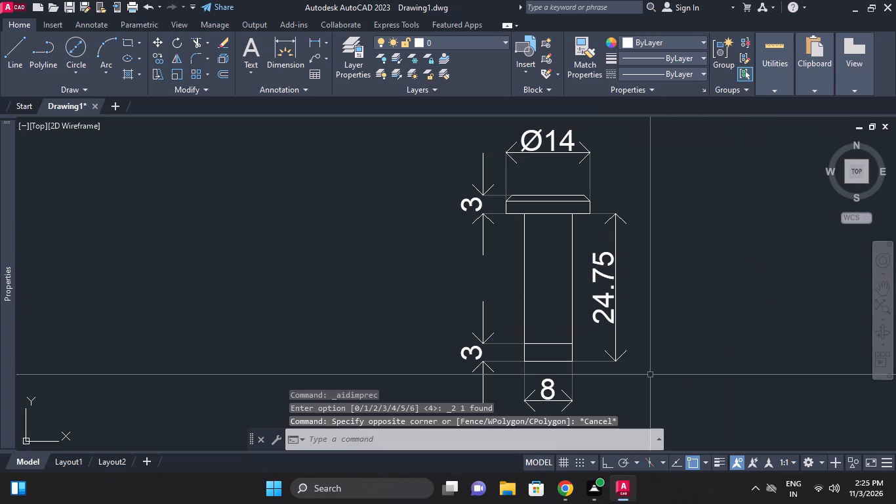